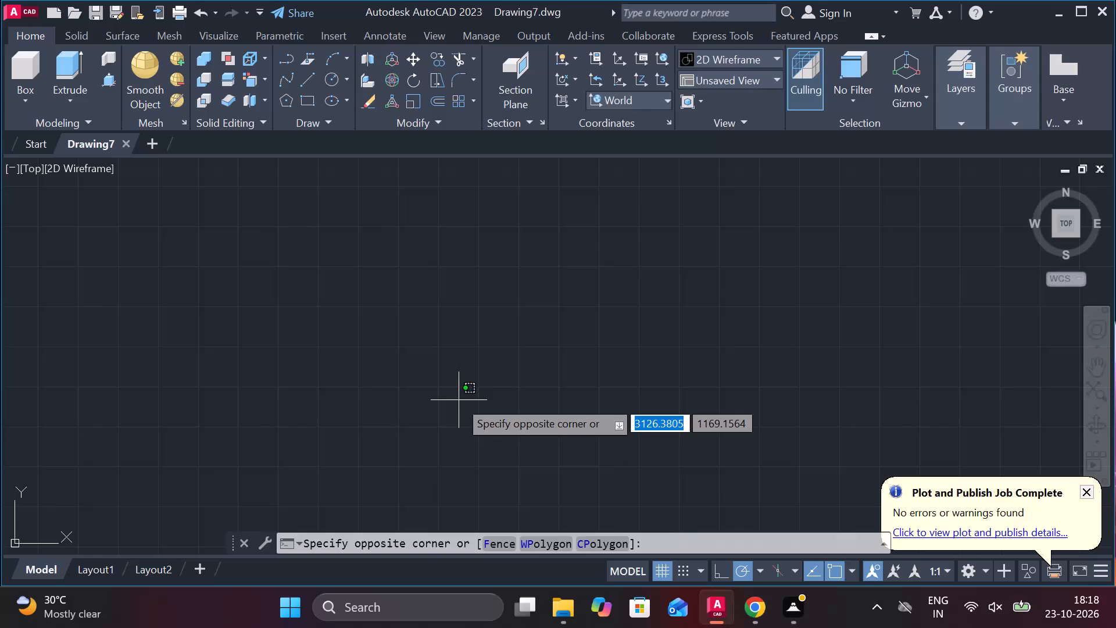
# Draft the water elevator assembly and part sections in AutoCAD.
# Turn on command log file recording with the LOGFILEON command.
pyautogui.write('LO')
pyautogui.press('BackSpace')
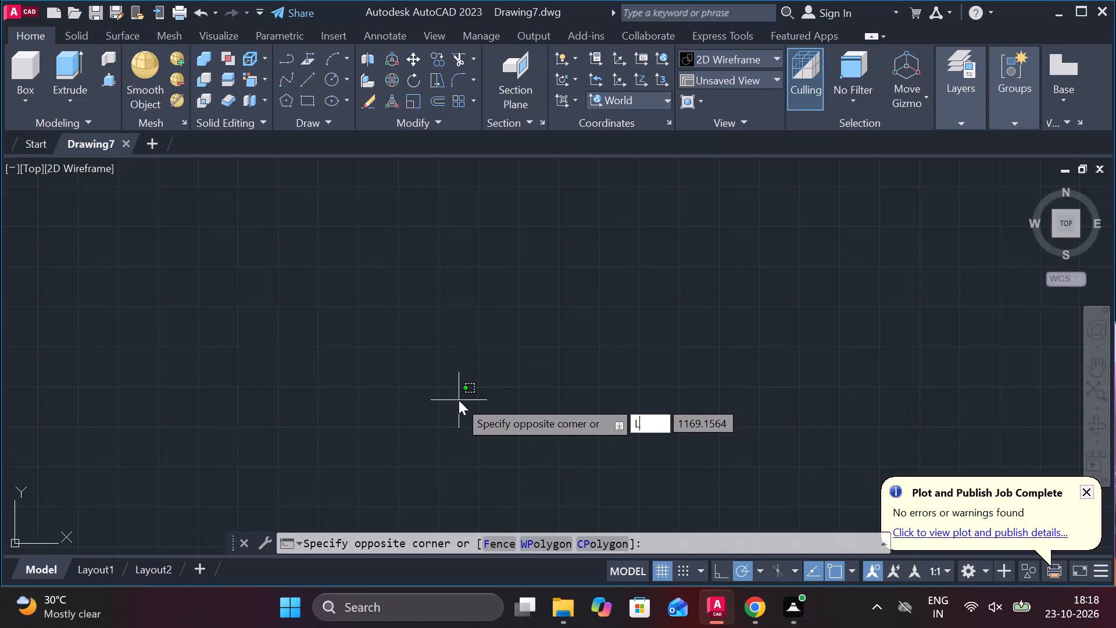
pyautogui.press('BackSpace')
pyautogui.press('Escape')
pyautogui.write('LOG')
pyautogui.click(533, 444)
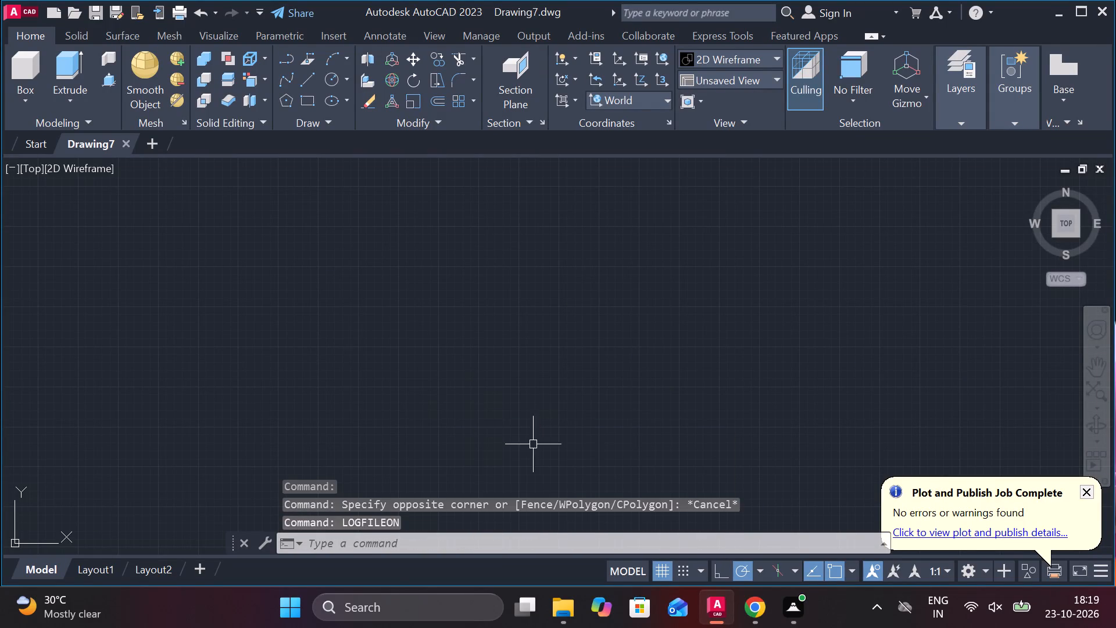
# Set the model space limits from 0,0 to 297,210 and zoom to the drawing extents.
pyautogui.write('LIMITS')
pyautogui.press('Return')
pyautogui.press('0')
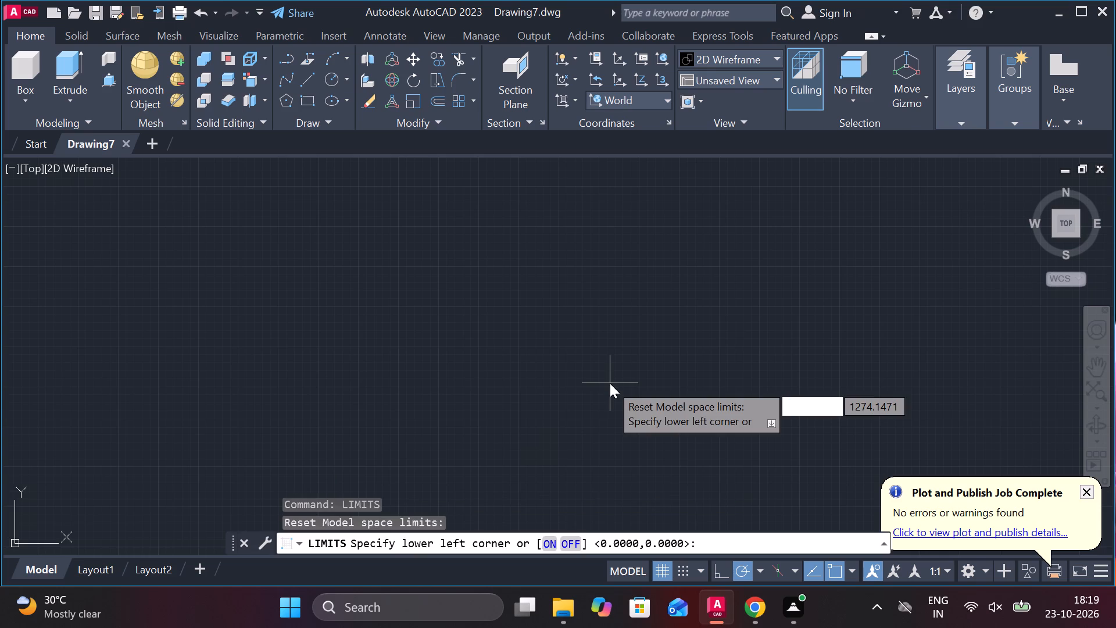
pyautogui.write(',0')
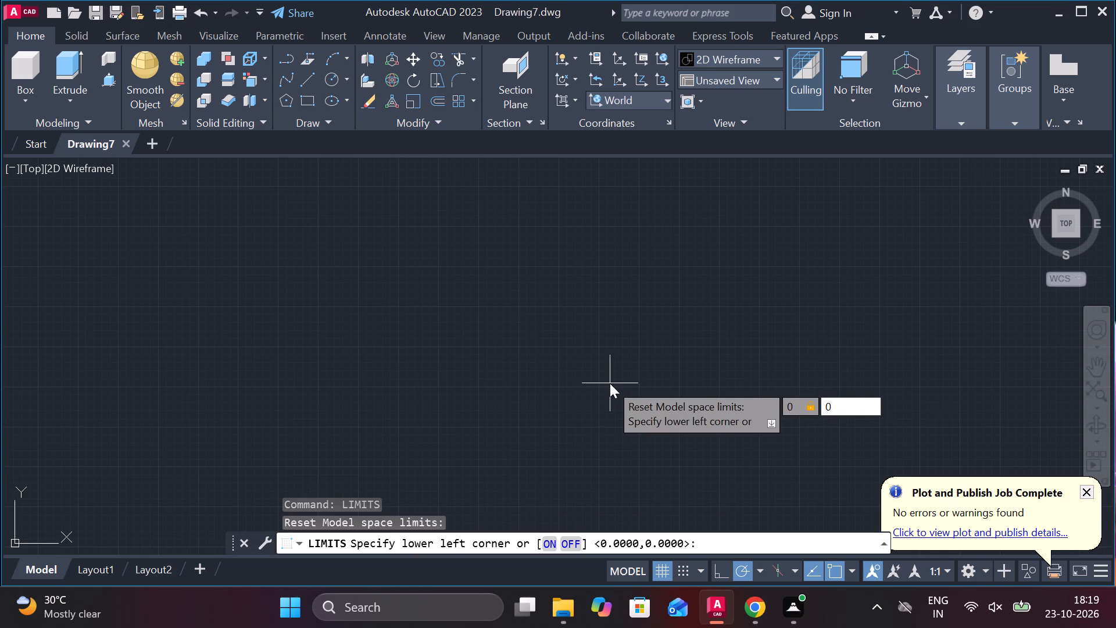
pyautogui.press('Return')
pyautogui.write('297,210')
pyautogui.press('Return')
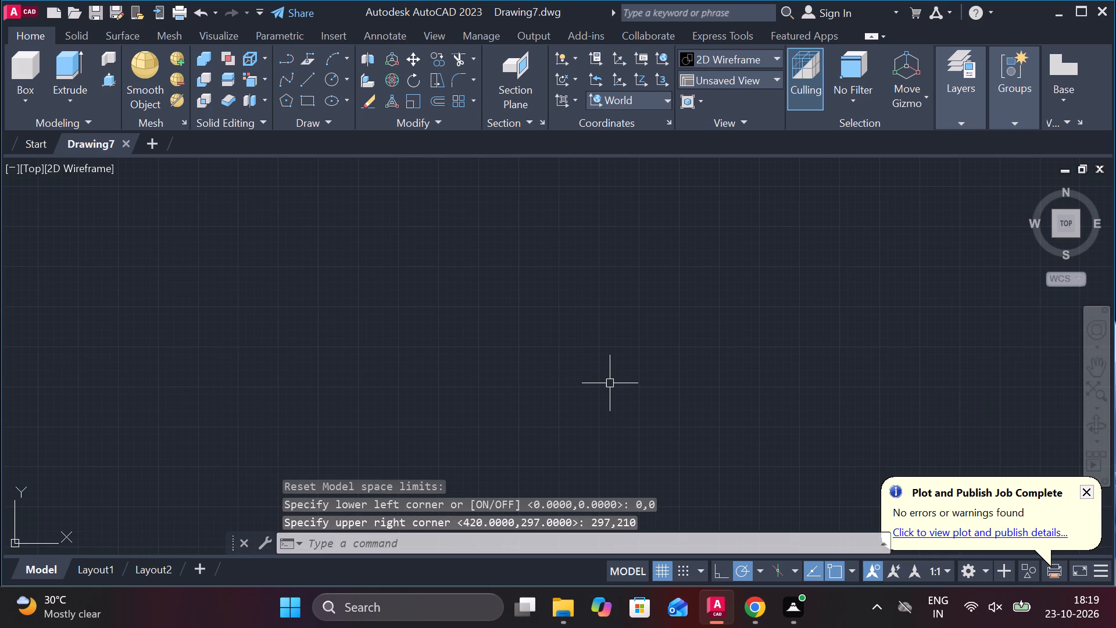
pyautogui.press('z')
pyautogui.press('Return')
pyautogui.press('e')
pyautogui.press('Return')
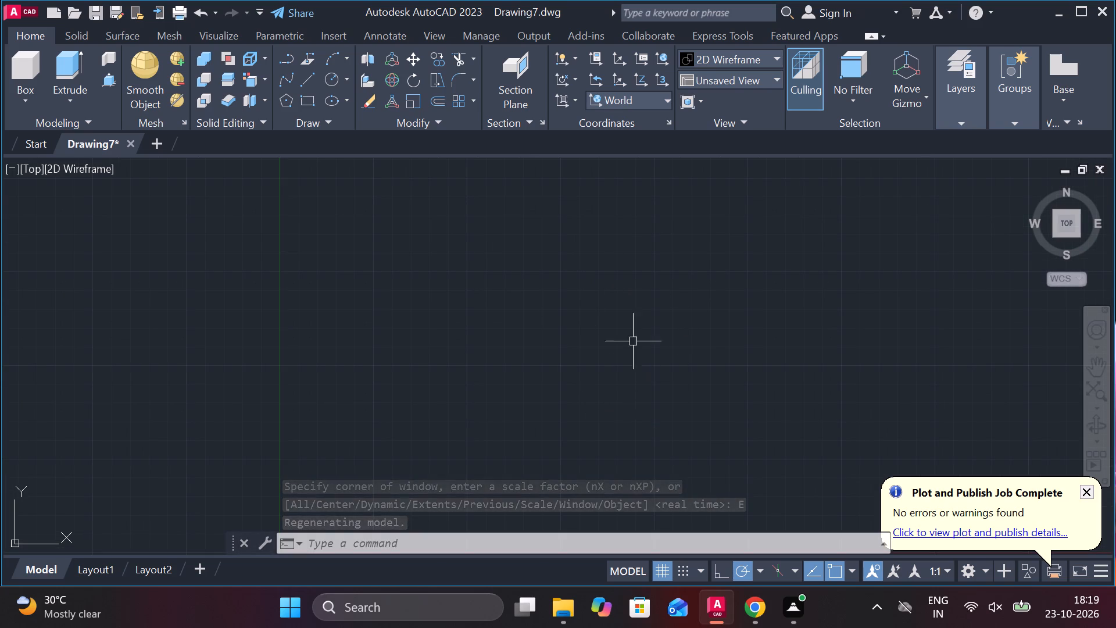
# Draw a closed upright rectangle 16 wide and 140 high with lines, right of the origin.
pyautogui.press('l')
pyautogui.press('Return')
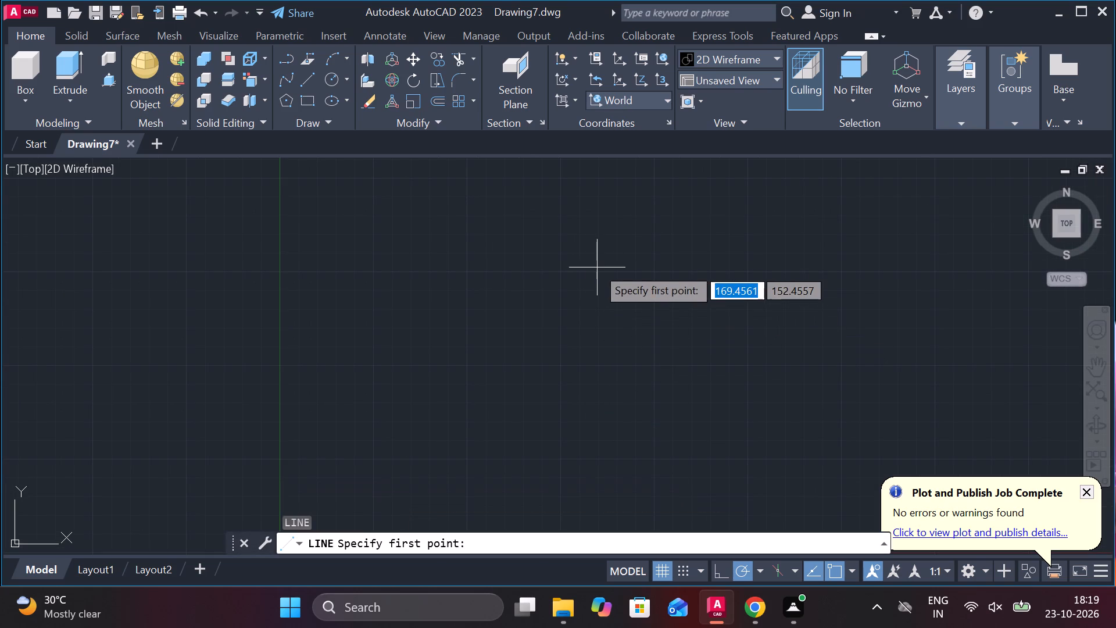
pyautogui.click(567, 242)
pyautogui.write('14')
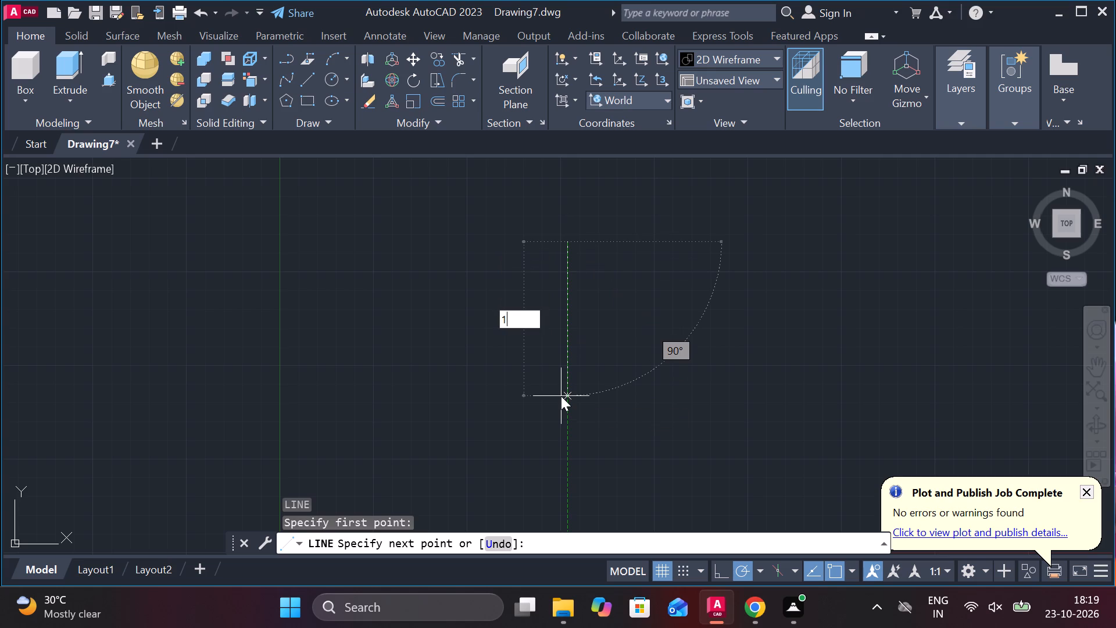
pyautogui.press('0')
pyautogui.press('Return')
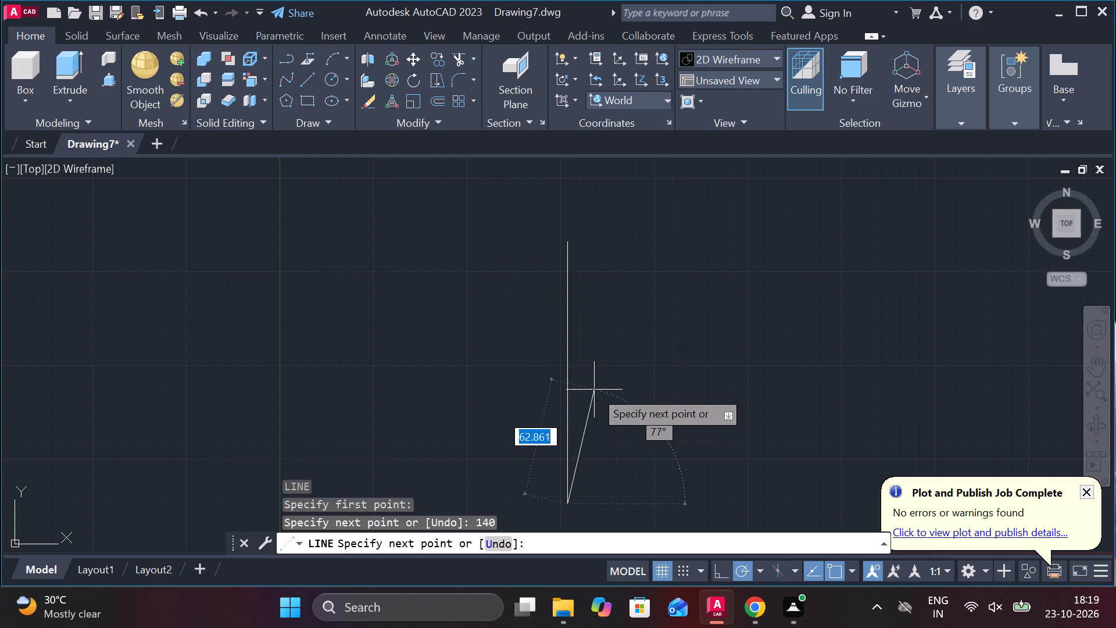
pyautogui.moveTo(593, 391); pyautogui.dragTo(577, 299, button='middle')
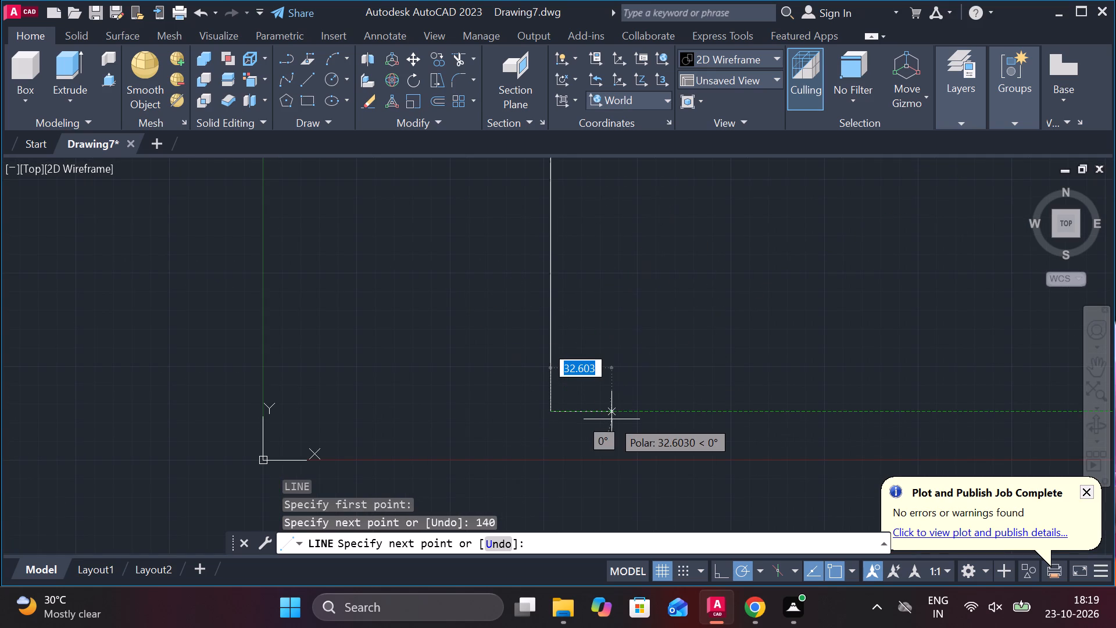
pyautogui.write('16')
pyautogui.press('Return')
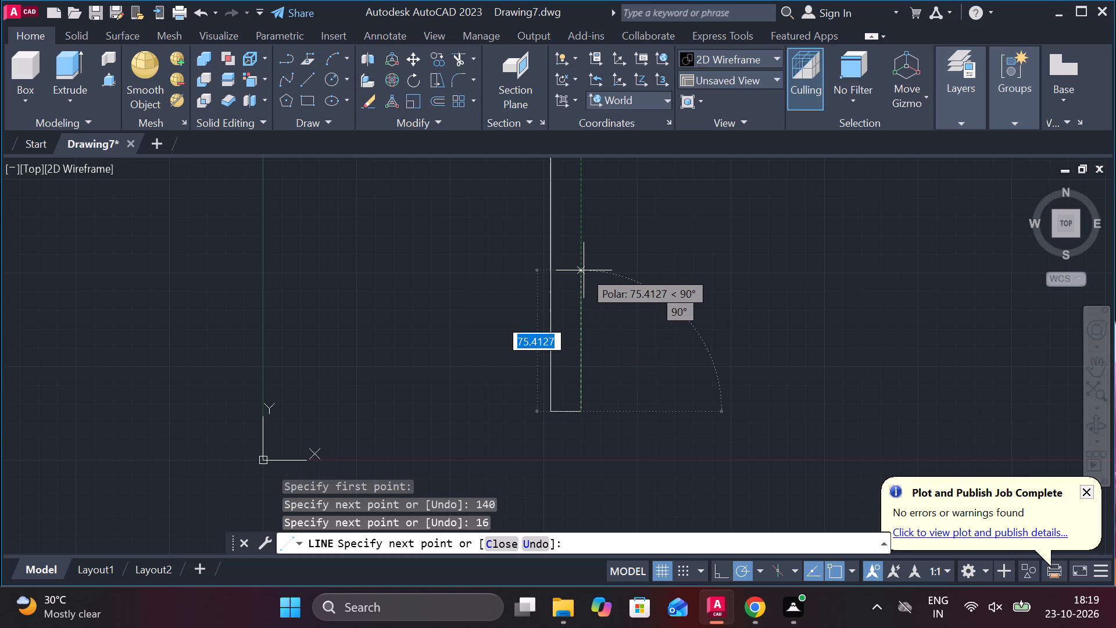
pyautogui.write('140')
pyautogui.press('Return')
pyautogui.moveTo(587, 271); pyautogui.dragTo(584, 413, button='middle')
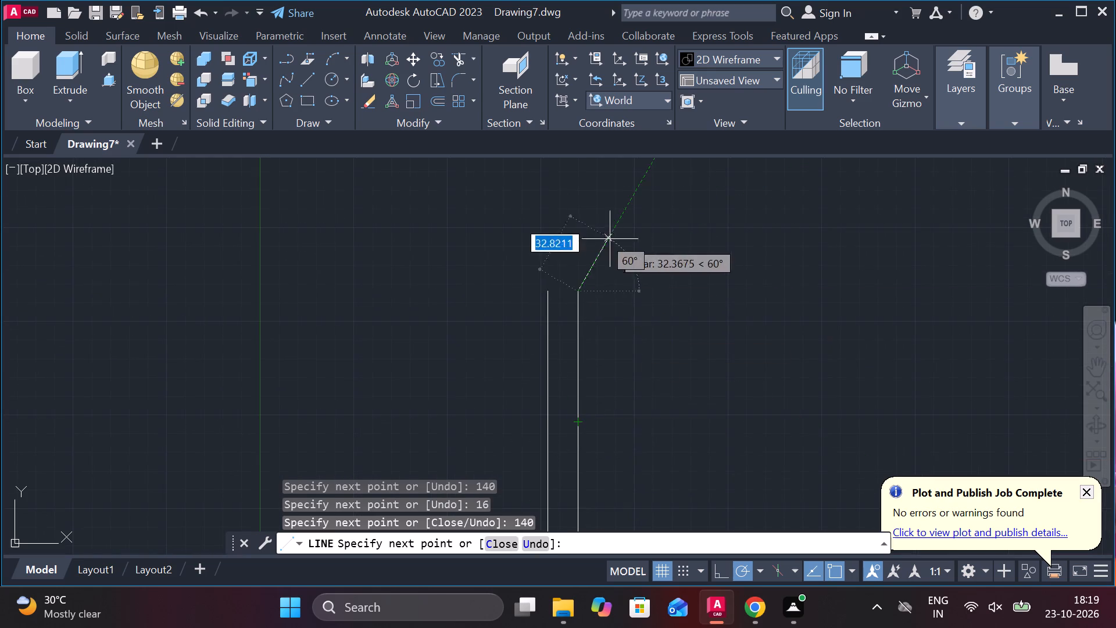
pyautogui.click(555, 291)
pyautogui.press('Escape')
# Draw a horizontal line 230 long to the right from the midpoint of the rectangle's left edge.
pyautogui.scroll(-2, 636, 454)
pyautogui.moveTo(649, 470); pyautogui.dragTo(590, 345, button='middle')
pyautogui.scroll(2, 590, 344)
pyautogui.press('l')
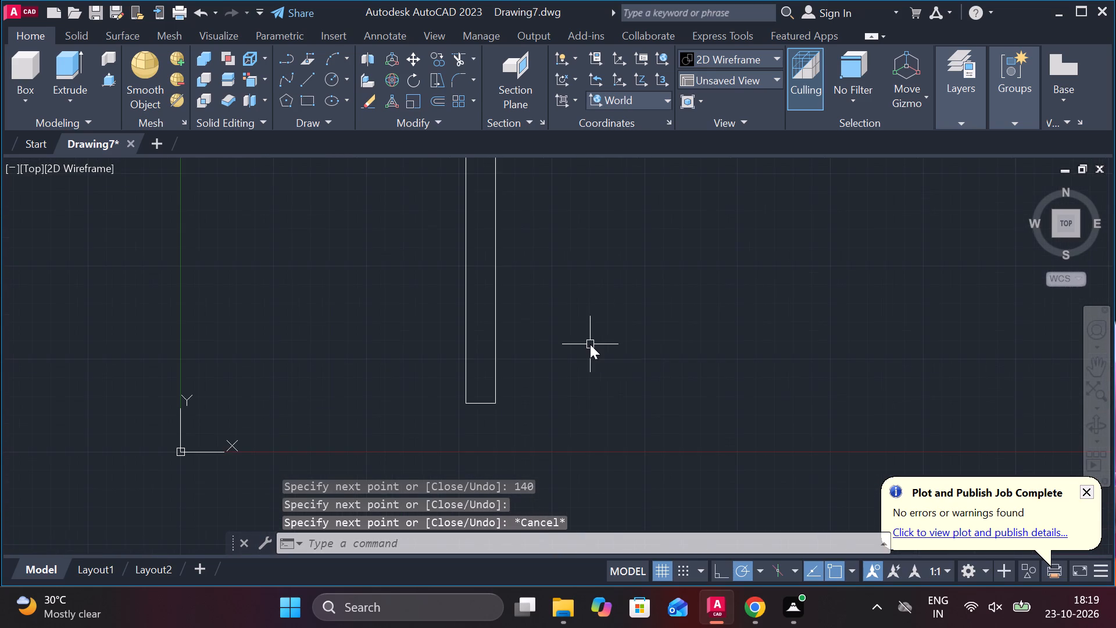
pyautogui.press('Return')
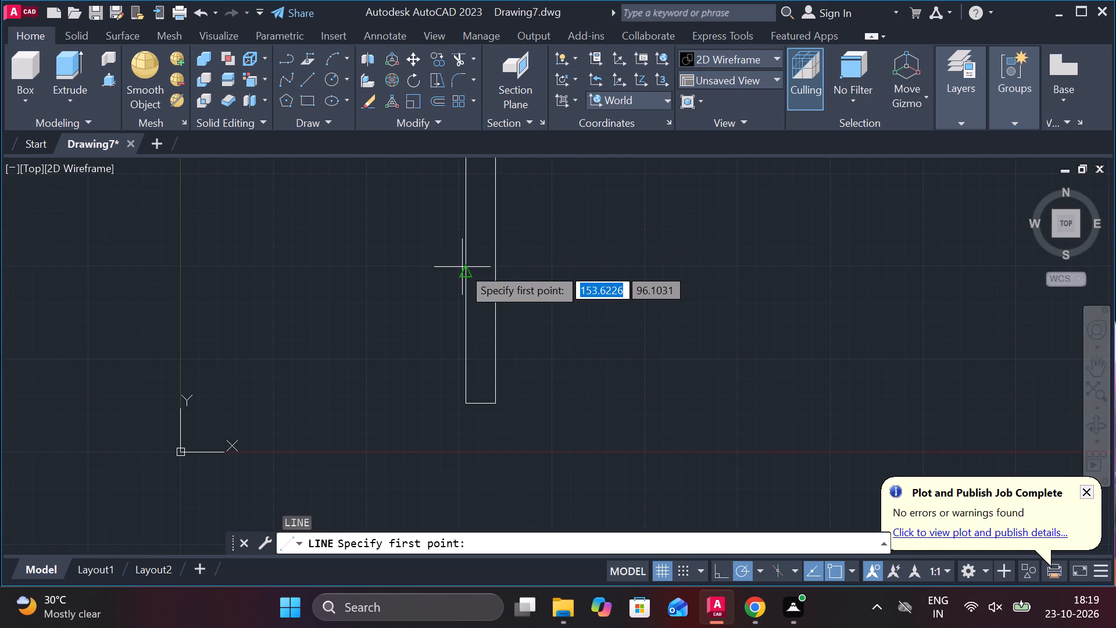
pyautogui.click(468, 274)
pyautogui.scroll(-2, 774, 271)
pyautogui.moveTo(774, 271); pyautogui.dragTo(561, 270, button='middle')
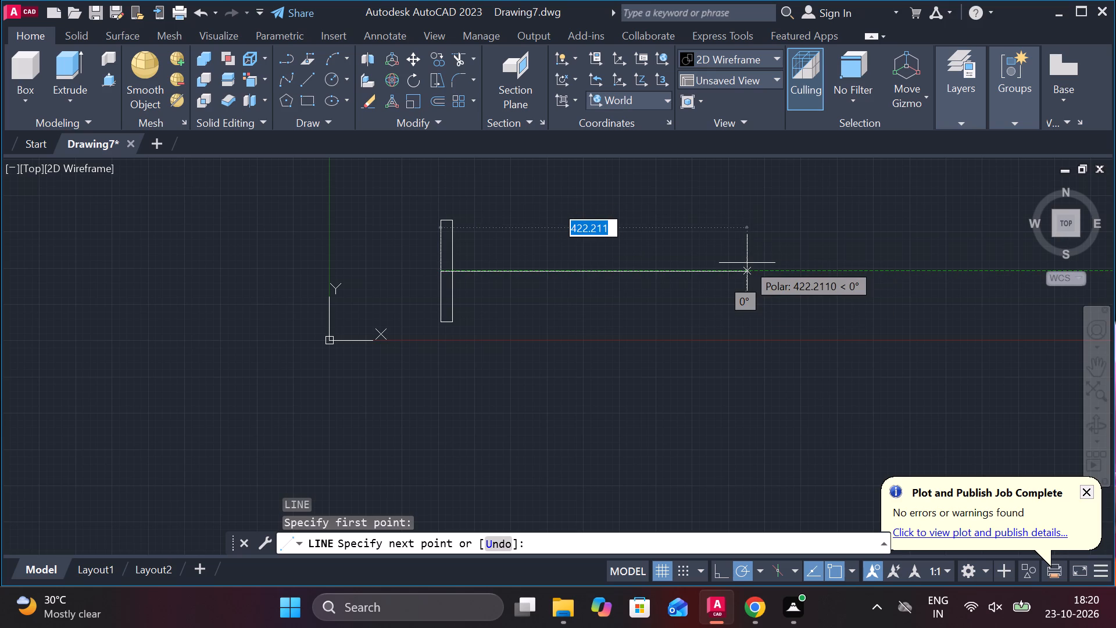
pyautogui.write('230')
pyautogui.press('Return')
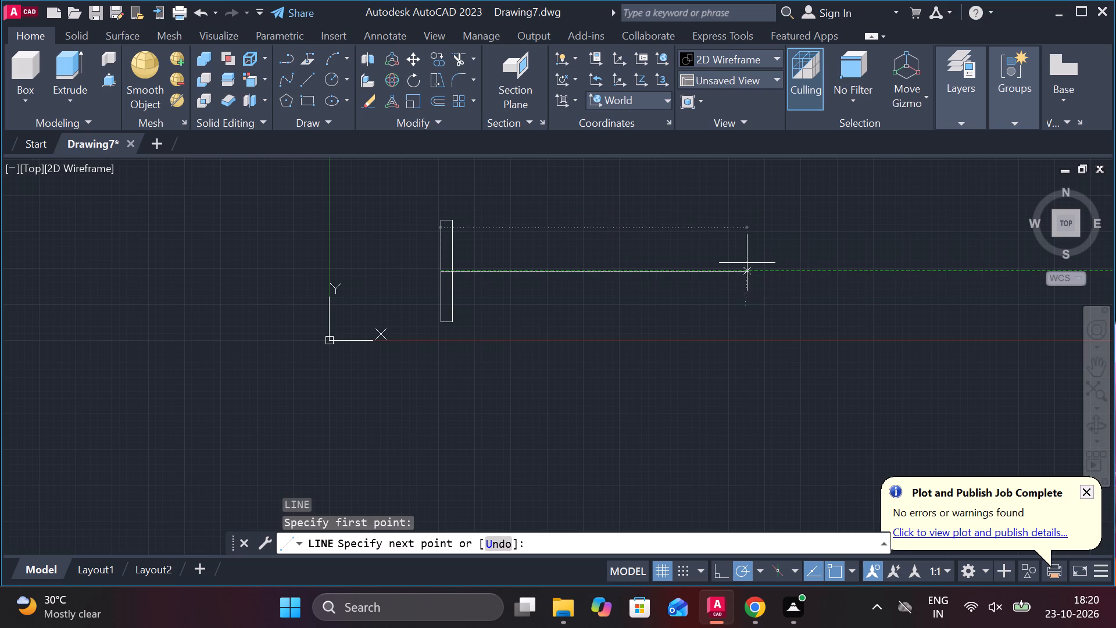
# Continue the line into a closed rectangle 16 wide and 120 high, its right edge centred on the horizontal line's right end.
pyautogui.scroll(2, 600, 248)
pyautogui.moveTo(610, 249); pyautogui.dragTo(640, 245, button='middle')
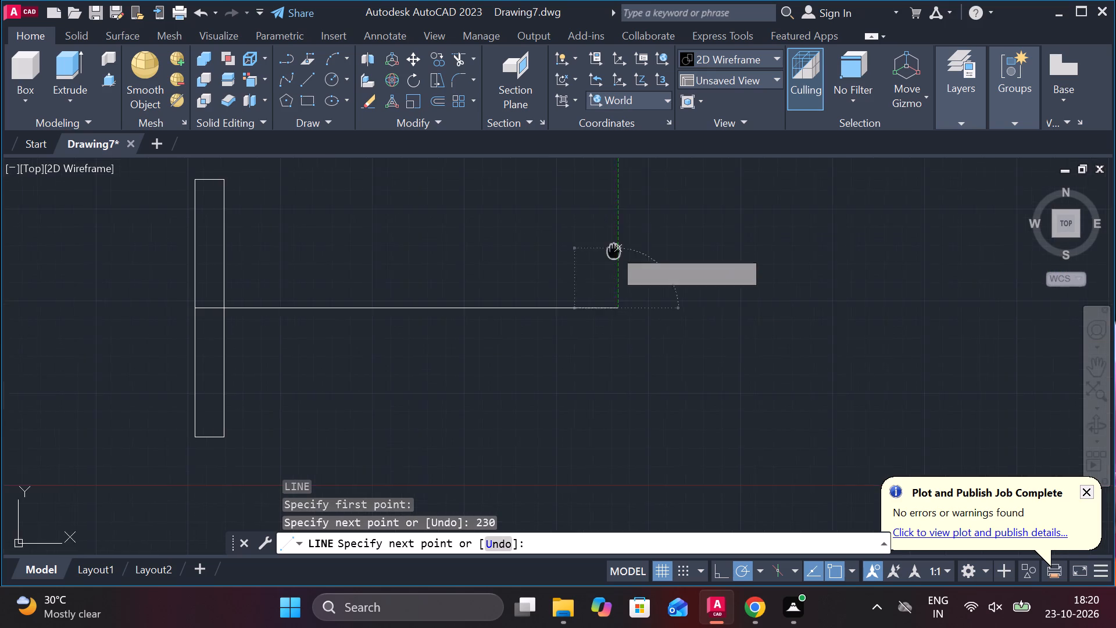
pyautogui.moveTo(640, 245); pyautogui.dragTo(710, 205, button='middle')
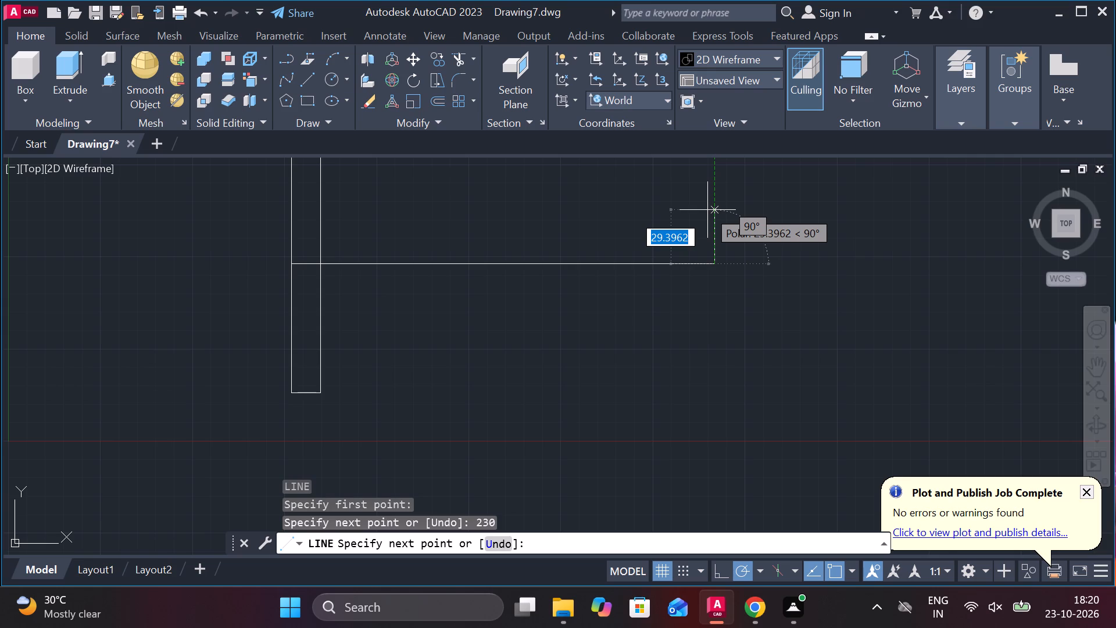
pyautogui.press('6')
pyautogui.press('0')
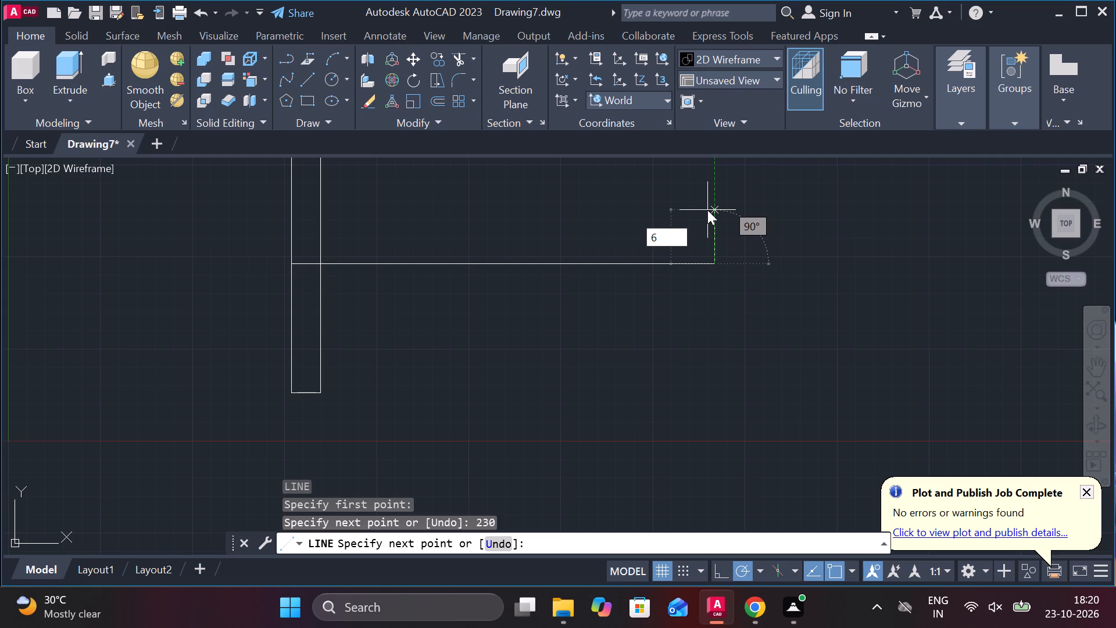
pyautogui.press('Return')
pyautogui.moveTo(793, 277); pyautogui.dragTo(820, 368, button='middle')
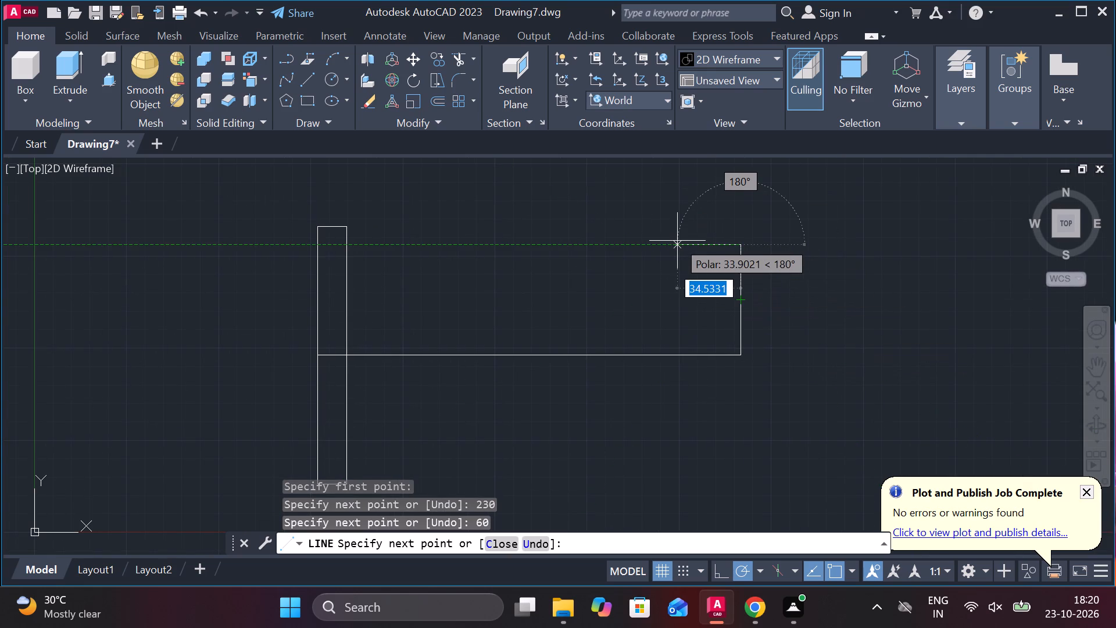
pyautogui.write('16')
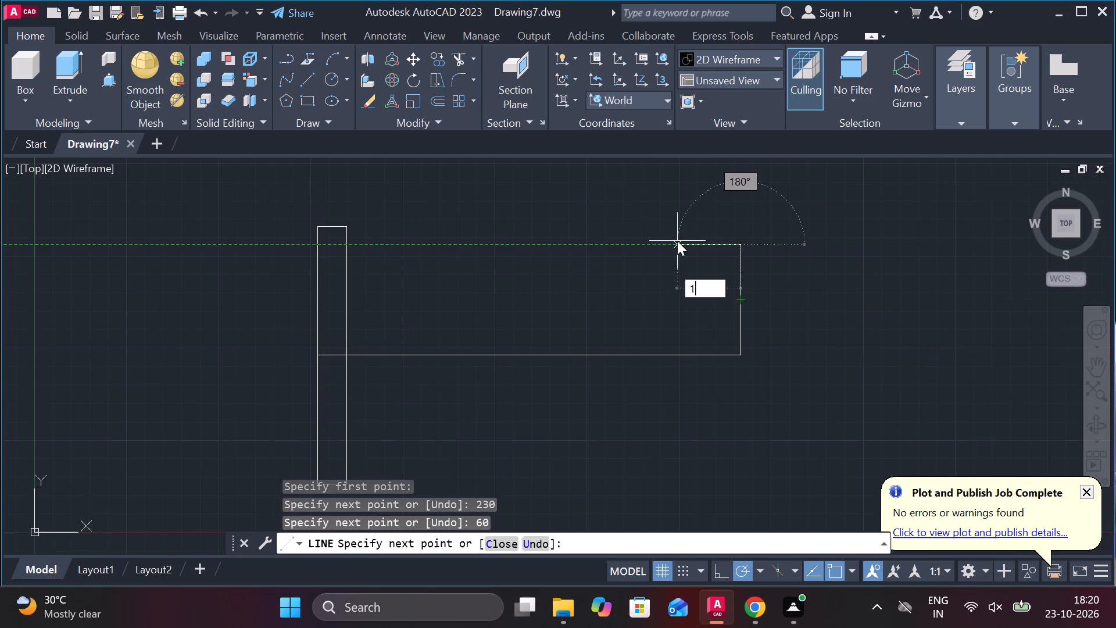
pyautogui.press('Return')
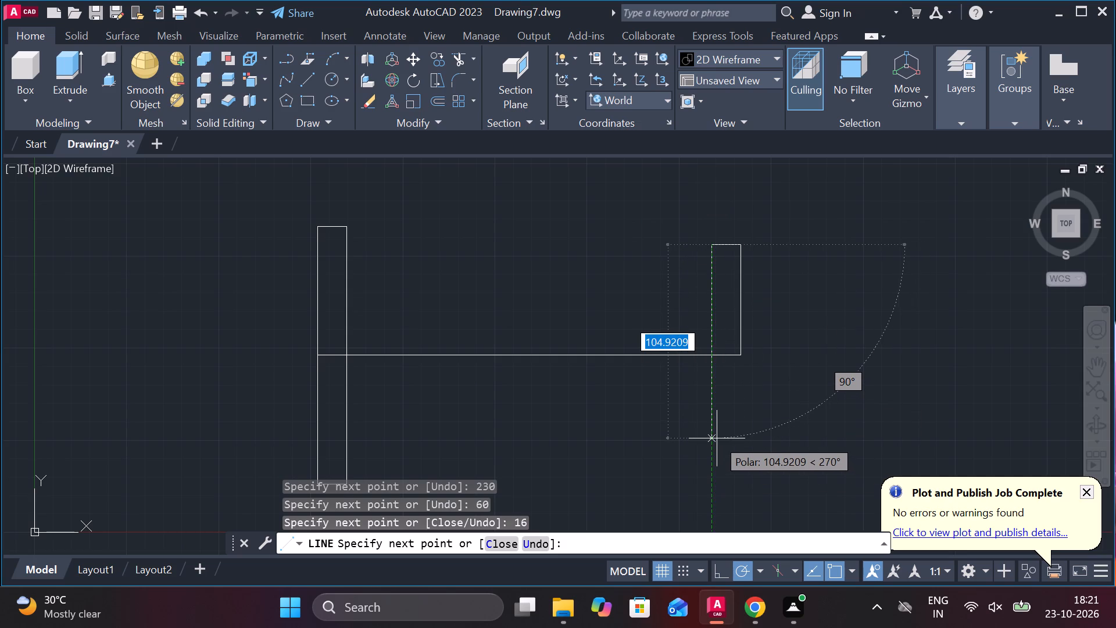
pyautogui.write('120')
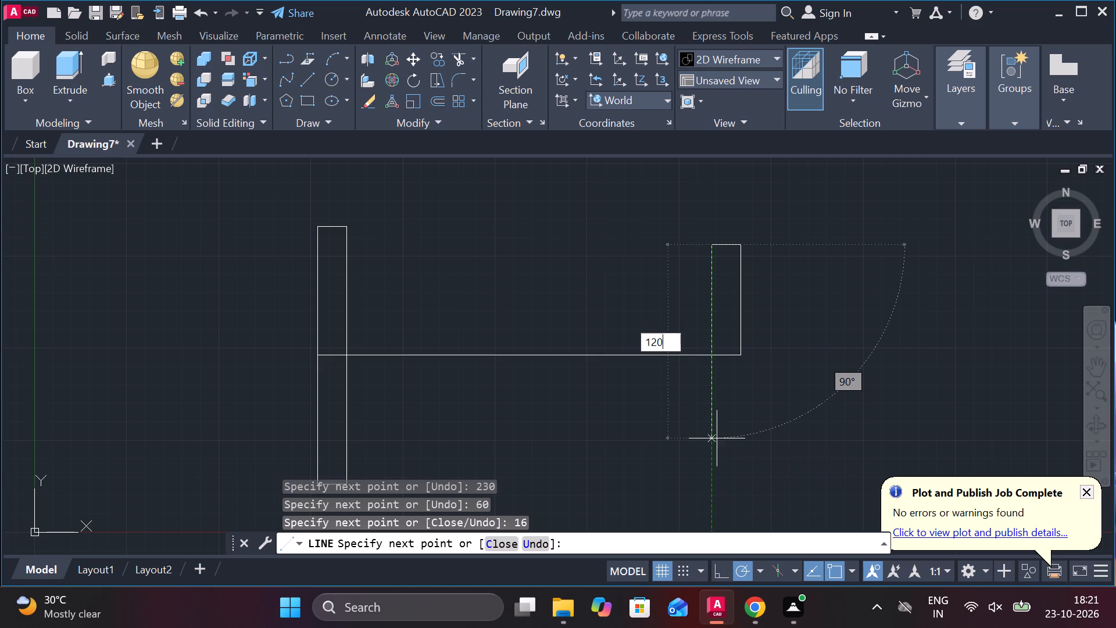
pyautogui.press('Return')
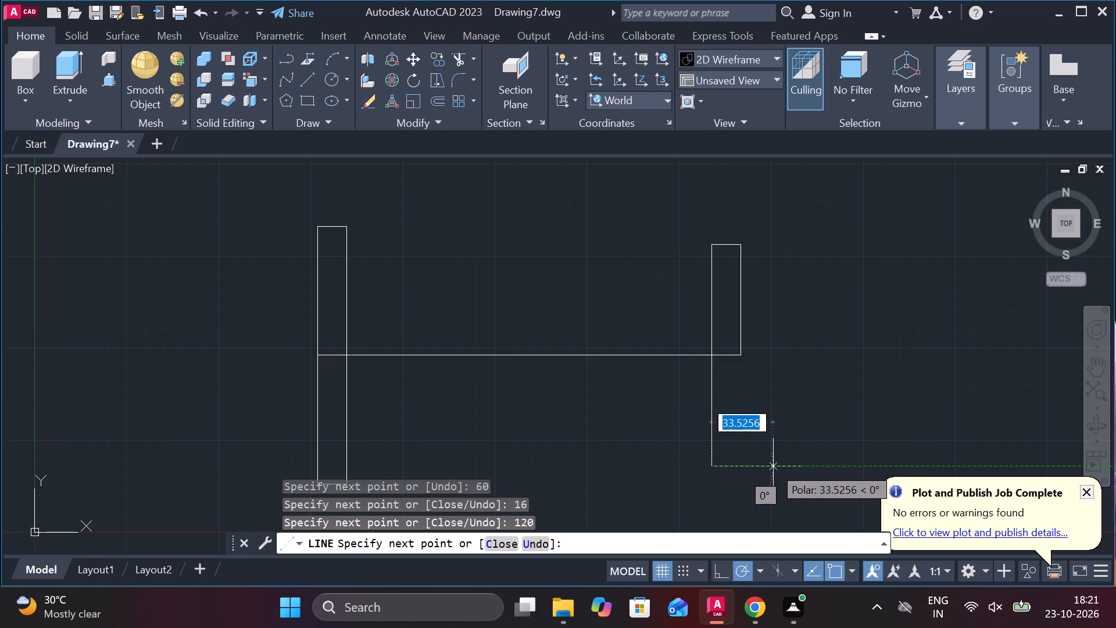
pyautogui.write('16')
pyautogui.press('Return')
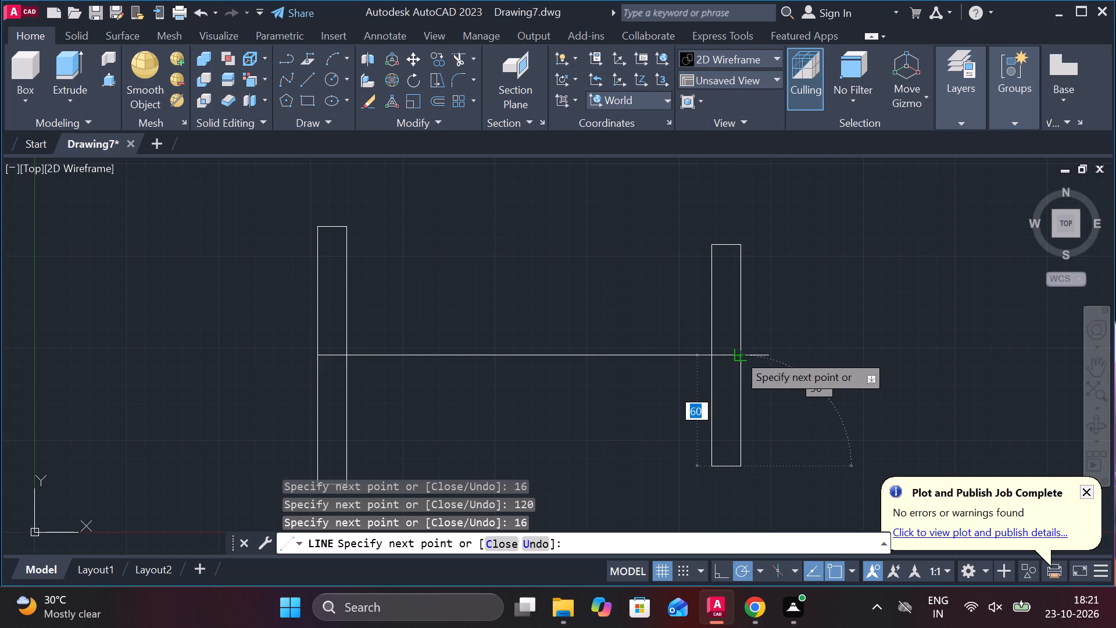
pyautogui.click(738, 354)
pyautogui.press('Escape')
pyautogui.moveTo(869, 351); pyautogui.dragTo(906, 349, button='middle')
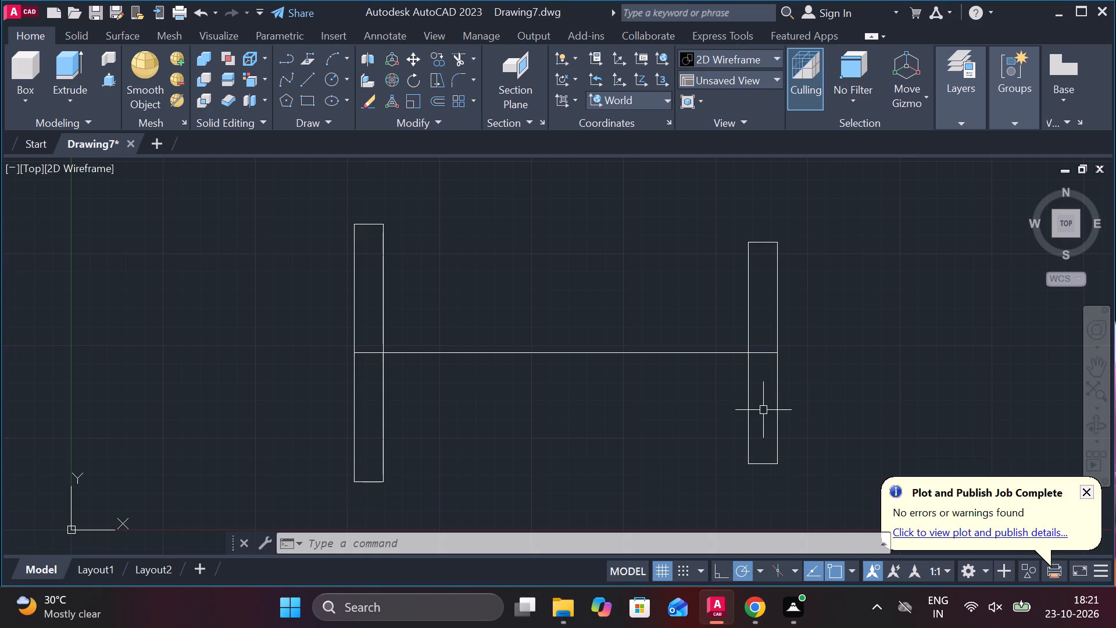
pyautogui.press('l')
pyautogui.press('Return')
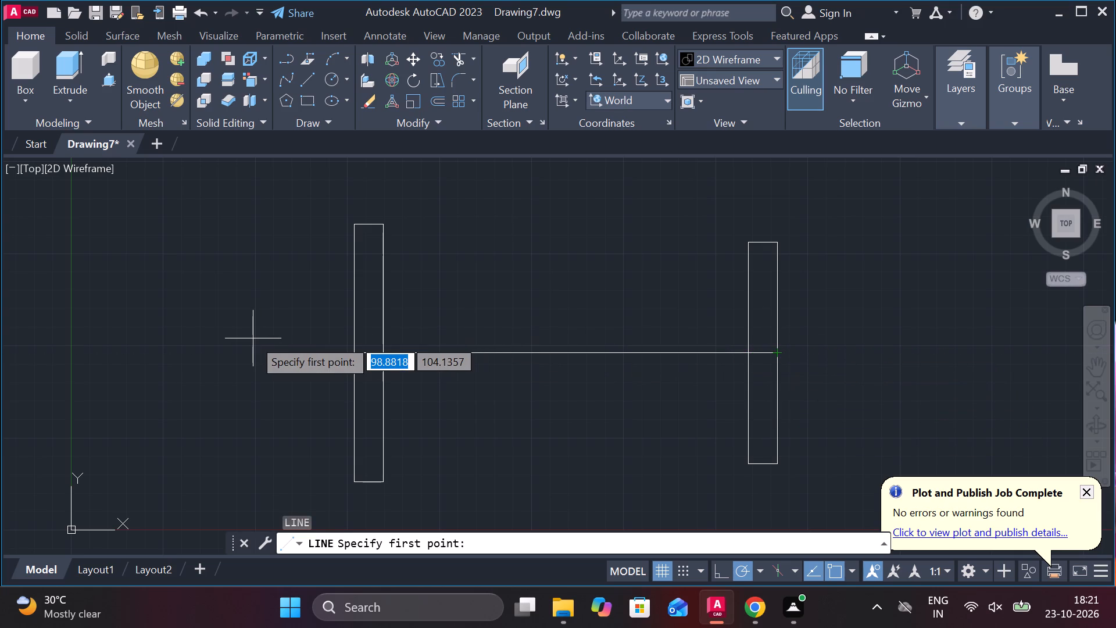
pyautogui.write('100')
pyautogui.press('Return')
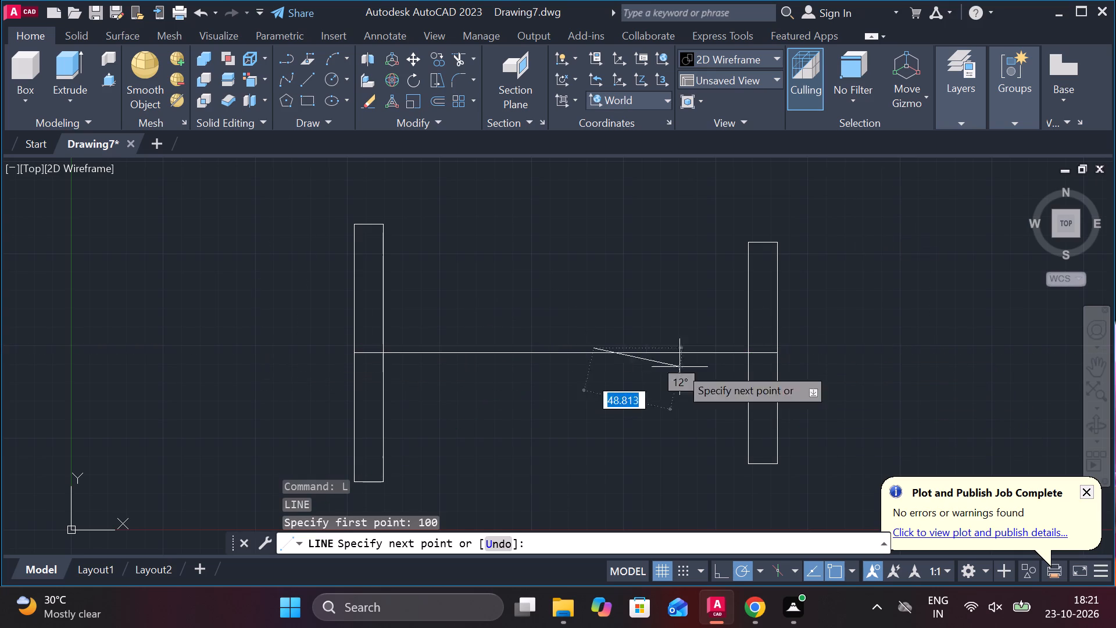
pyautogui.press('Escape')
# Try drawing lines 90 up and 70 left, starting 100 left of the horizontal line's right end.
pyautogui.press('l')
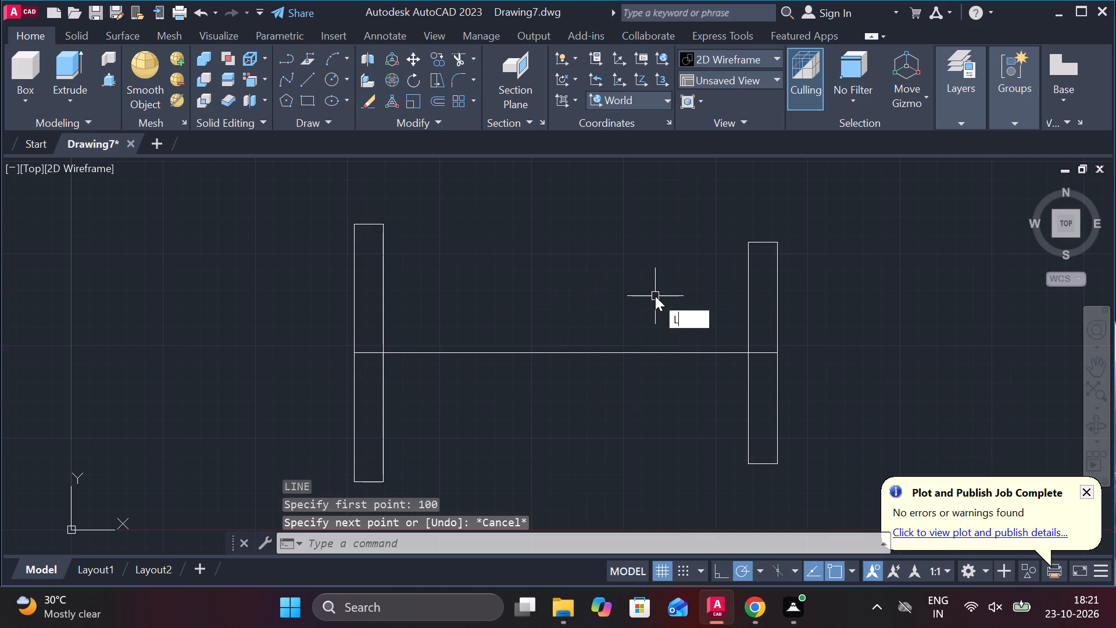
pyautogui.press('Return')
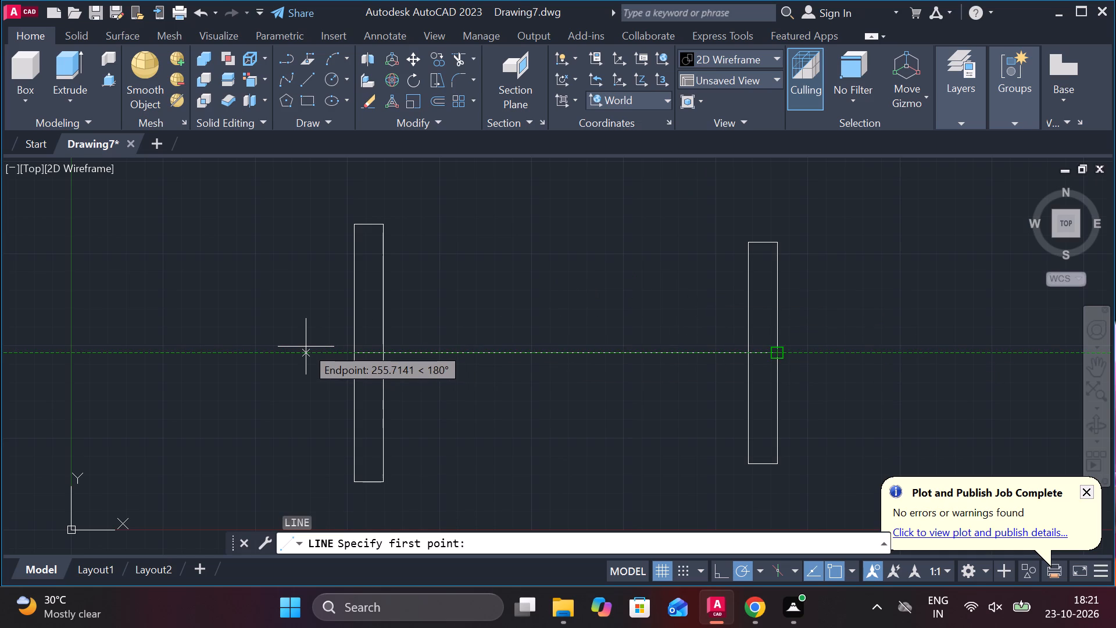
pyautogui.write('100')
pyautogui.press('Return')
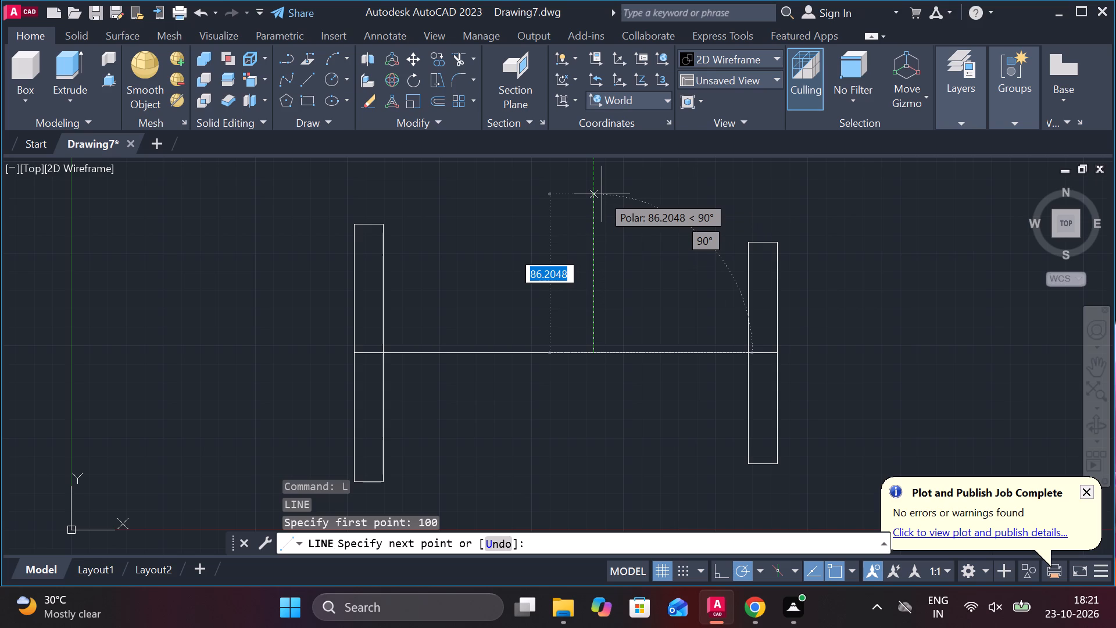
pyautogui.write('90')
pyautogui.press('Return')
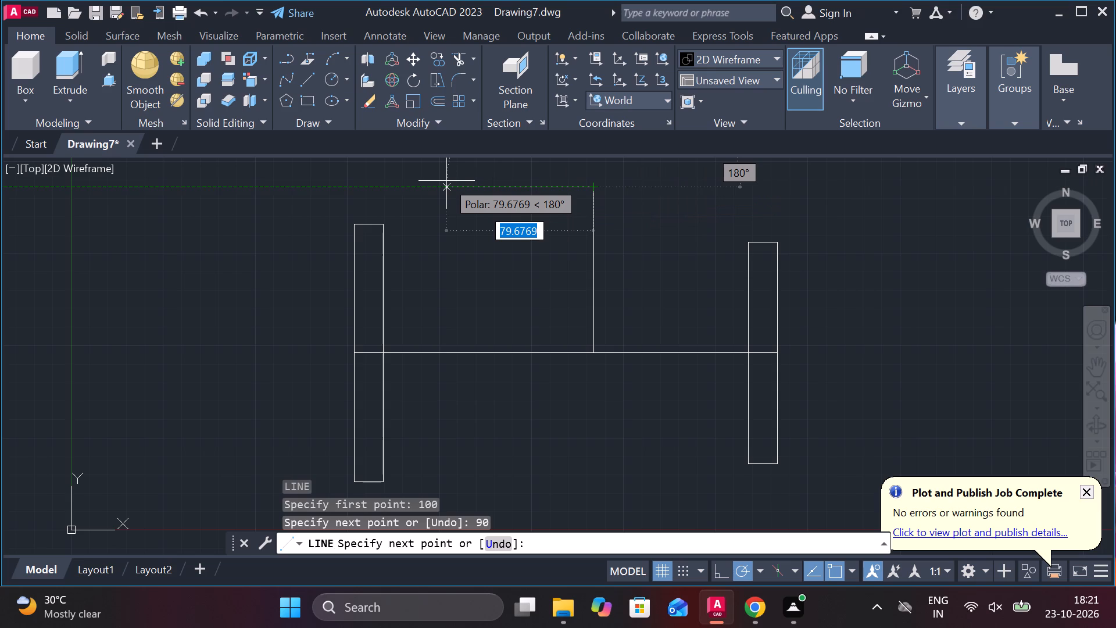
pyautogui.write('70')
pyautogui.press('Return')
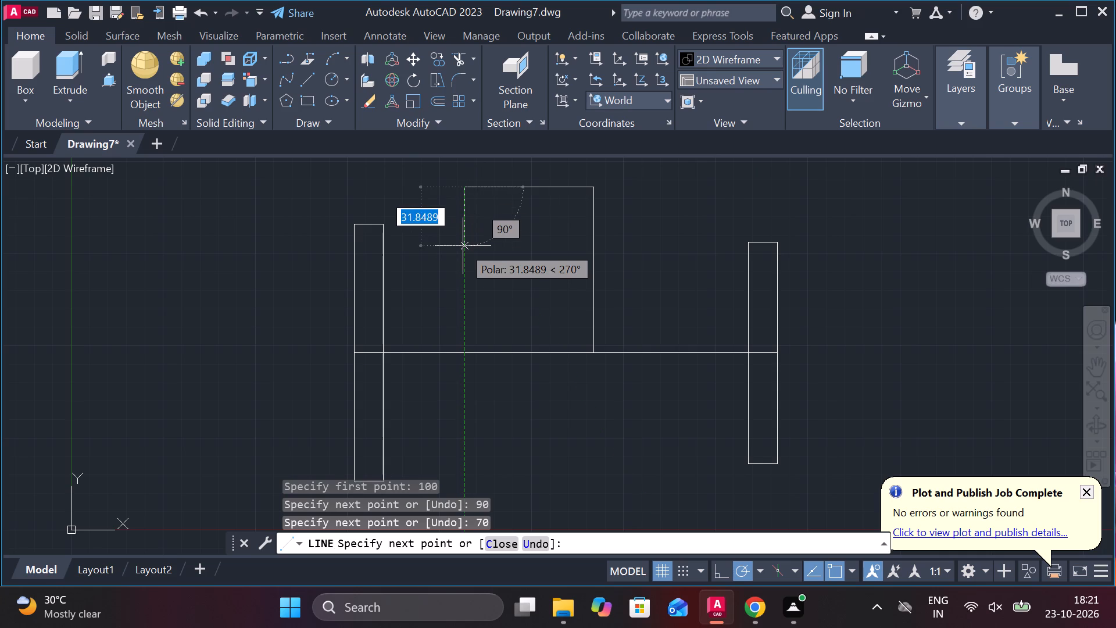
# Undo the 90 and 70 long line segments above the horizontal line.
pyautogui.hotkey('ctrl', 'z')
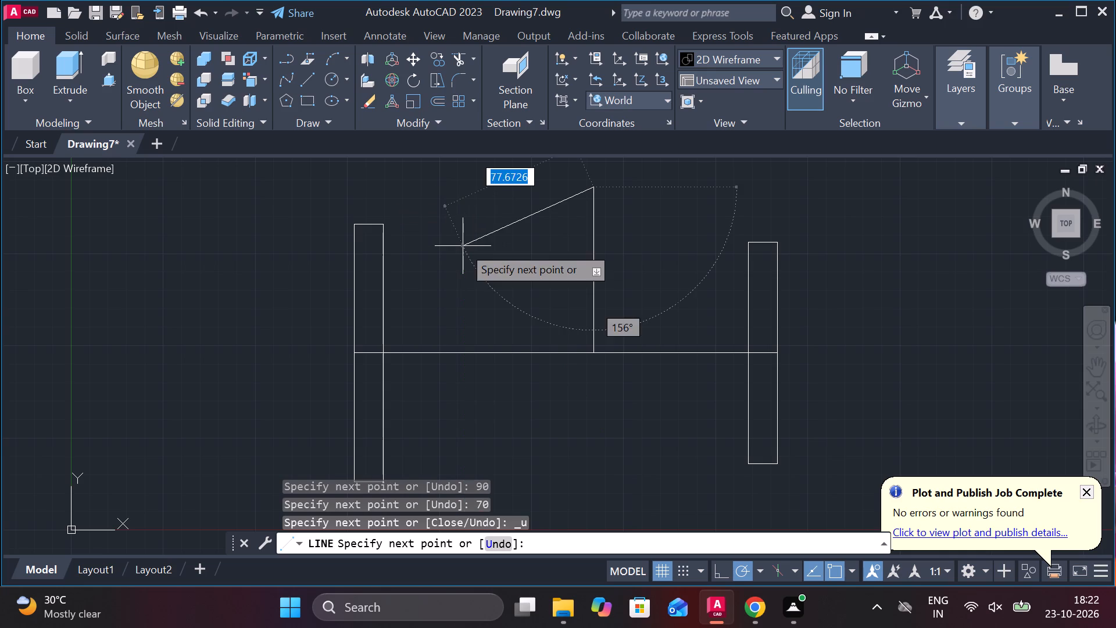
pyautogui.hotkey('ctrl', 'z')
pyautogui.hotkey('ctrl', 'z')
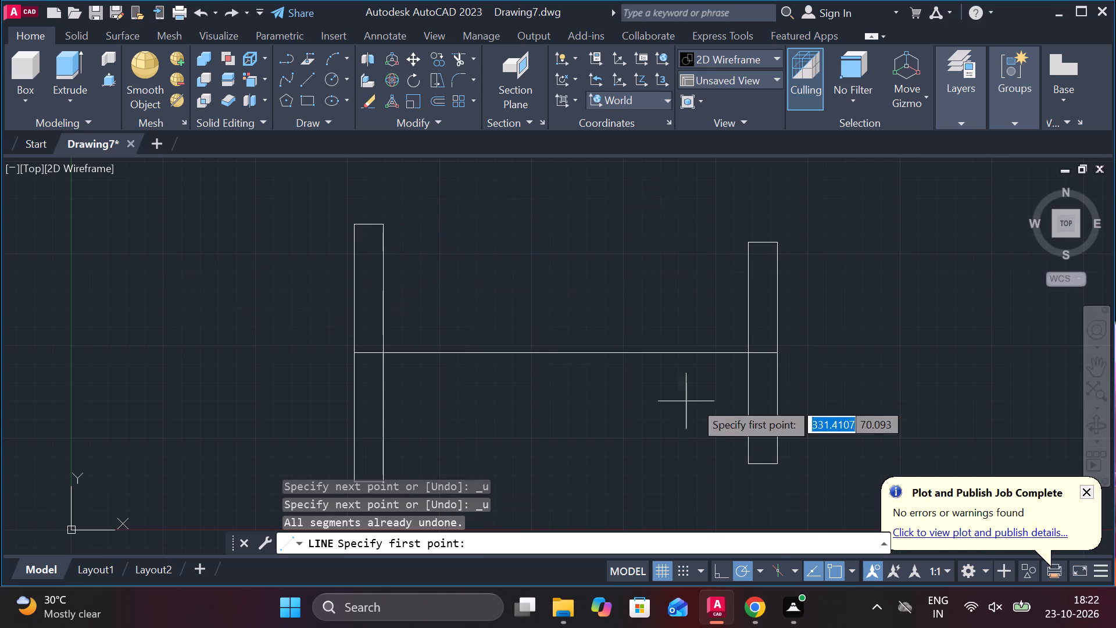
# Draw a vertical line 90 up from the point 65 left of the horizontal line's right end.
pyautogui.press('Escape')
pyautogui.press('l')
pyautogui.press('Return')
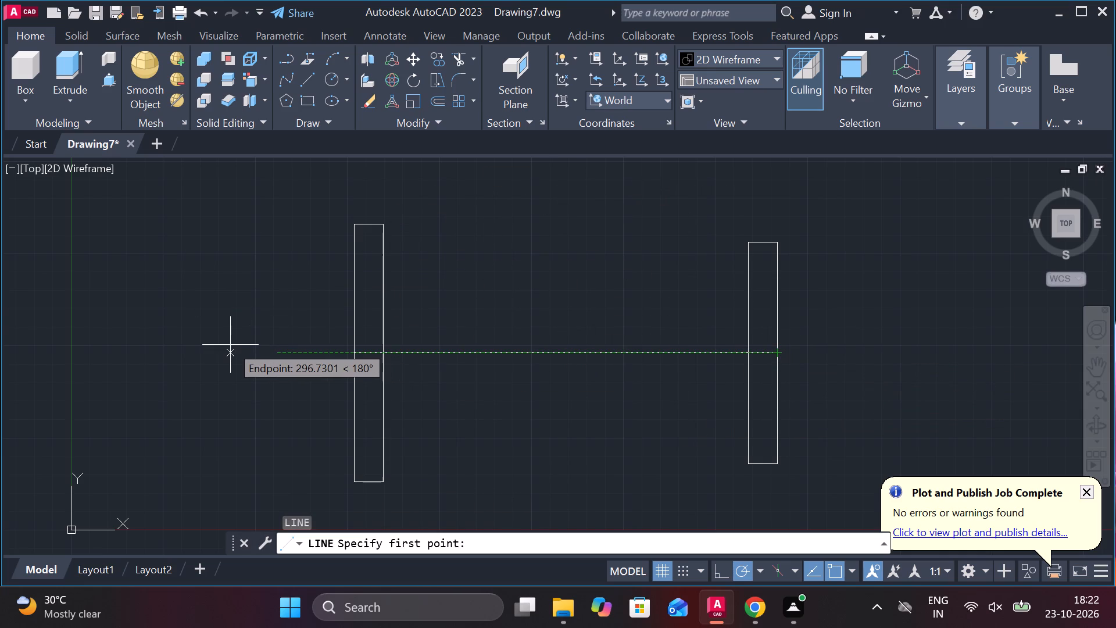
pyautogui.write('65')
pyautogui.press('Return')
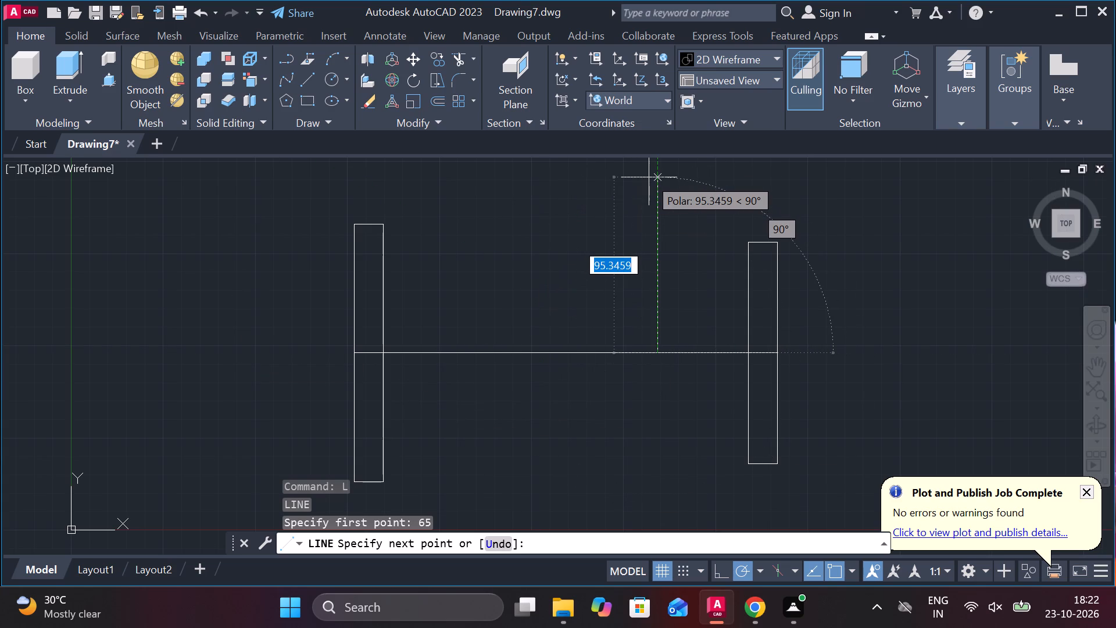
pyautogui.write('90')
pyautogui.press('Return')
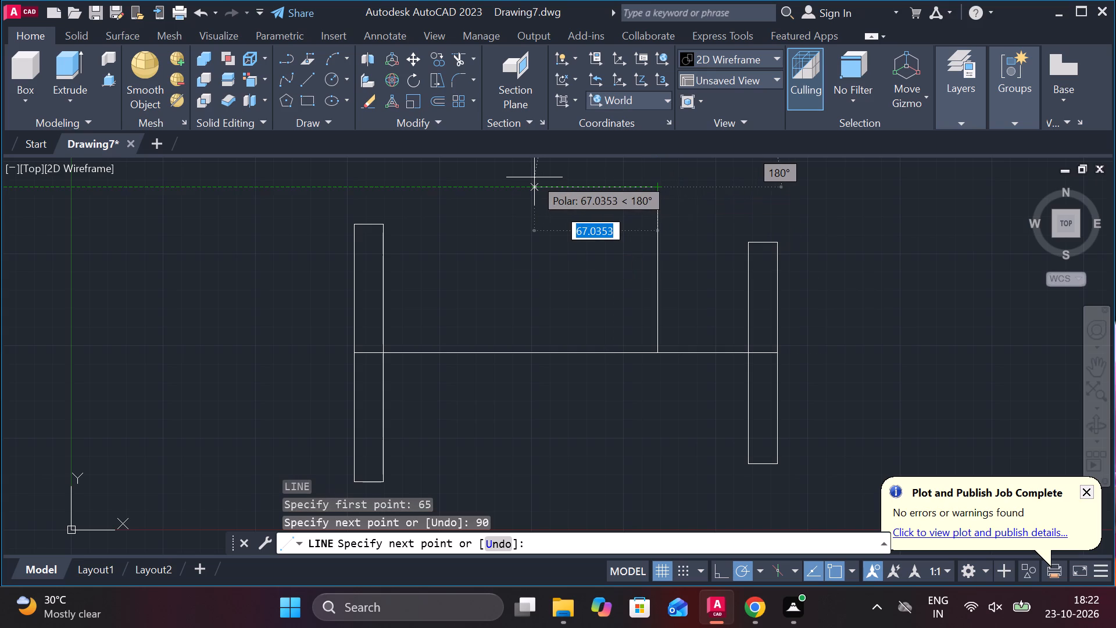
# Continue the line into a closed rectangle 140 wide and 16 high, its top edge centred on the vertical line's upper end.
pyautogui.write('79')
pyautogui.press('BackSpace')
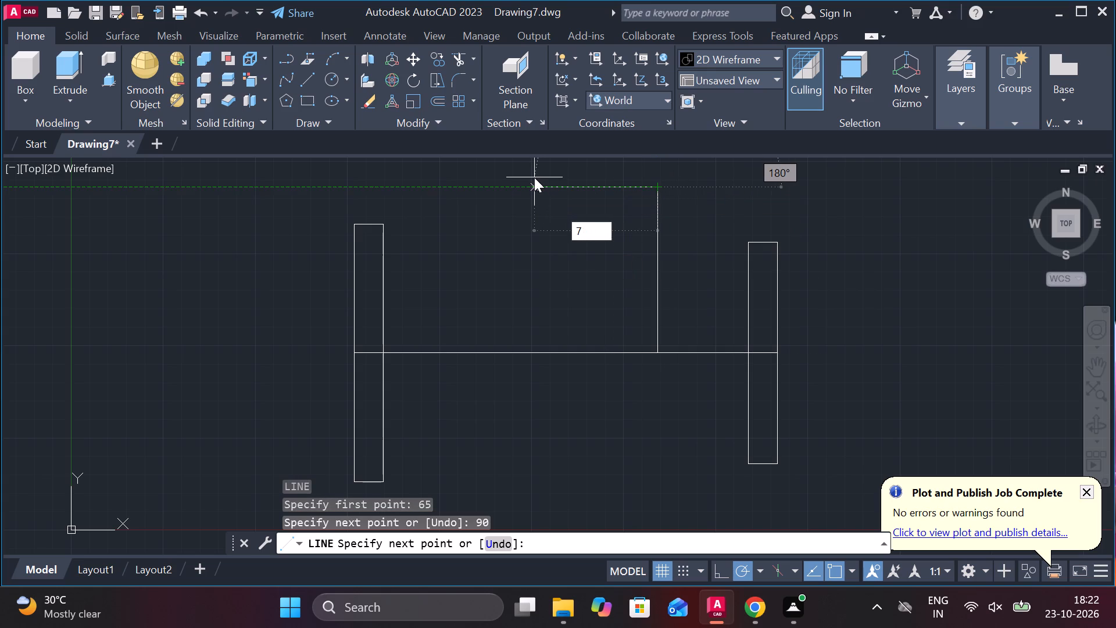
pyautogui.write('0\\')
pyautogui.press('Return')
pyautogui.press('BackSpace')
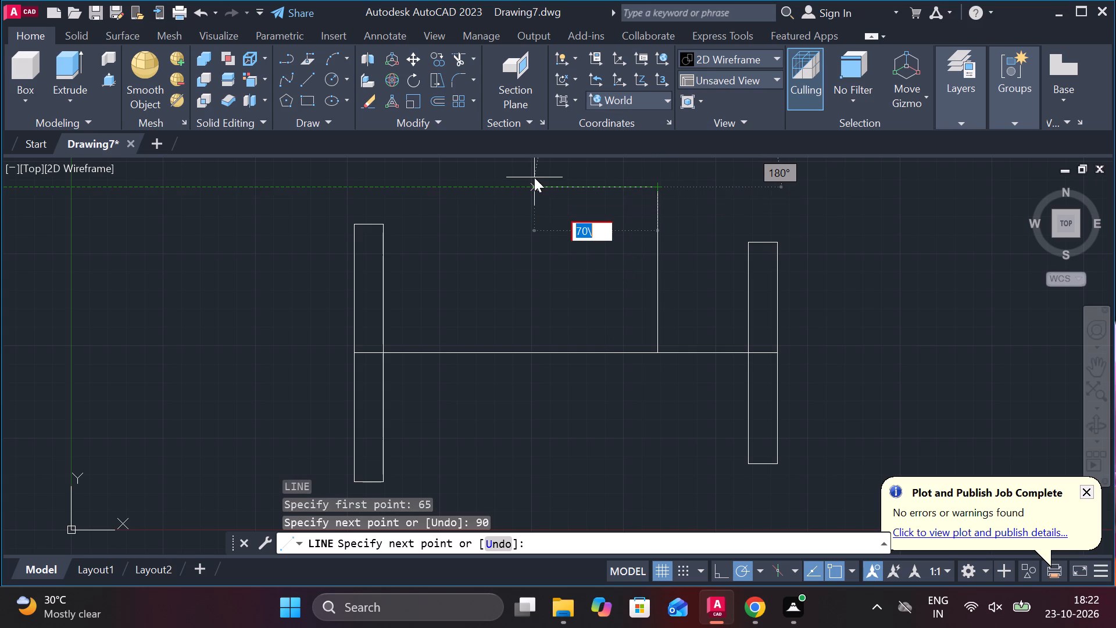
pyautogui.write('70')
pyautogui.press('Return')
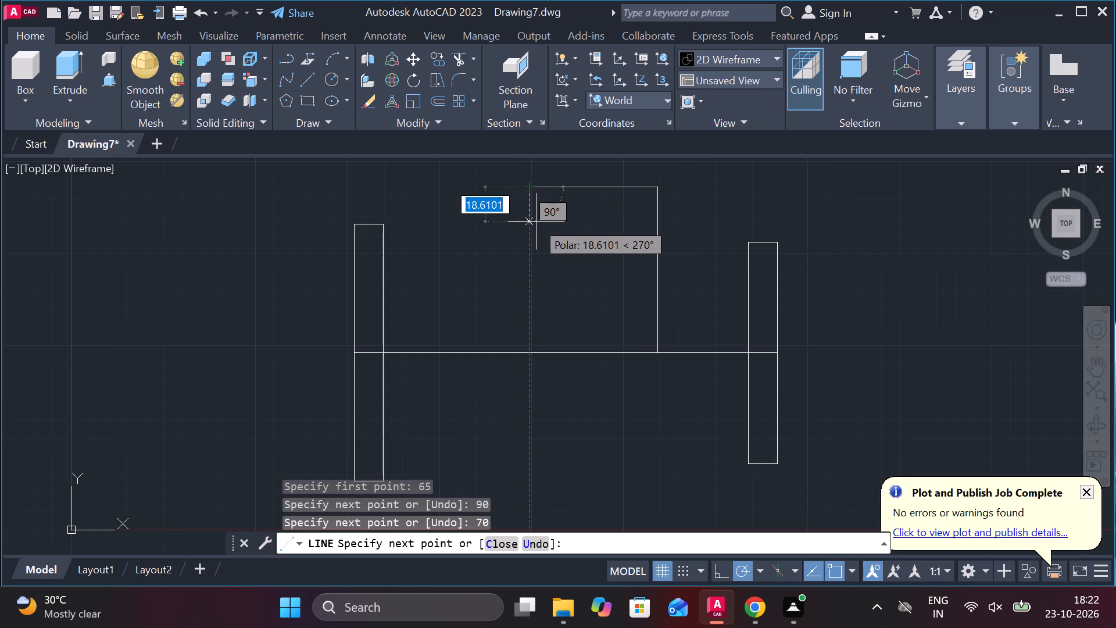
pyautogui.write('16')
pyautogui.press('Return')
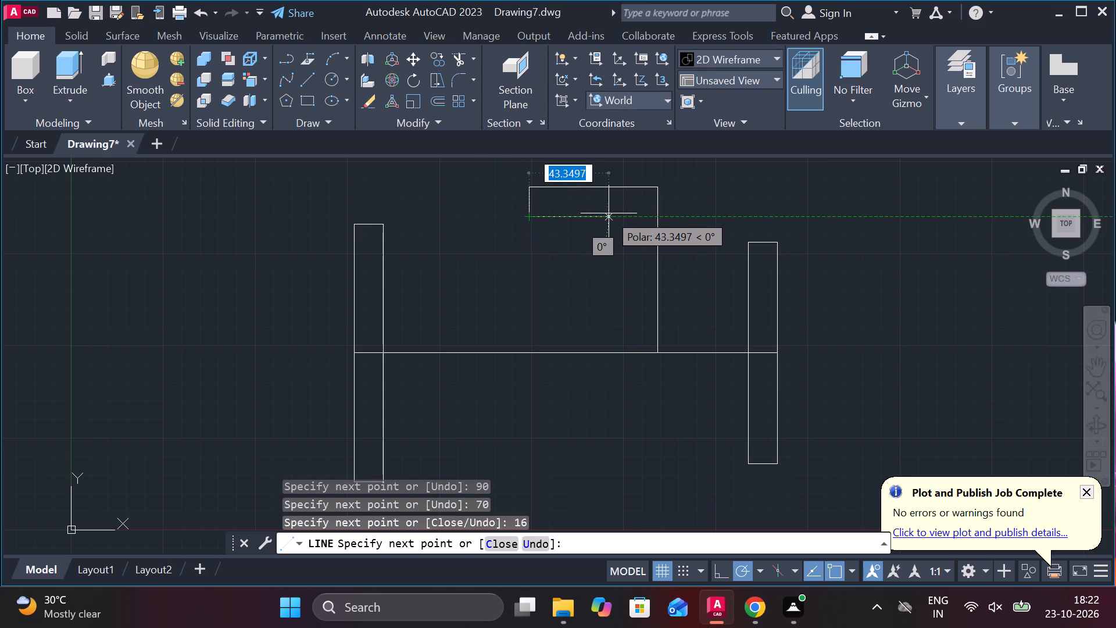
pyautogui.write('140')
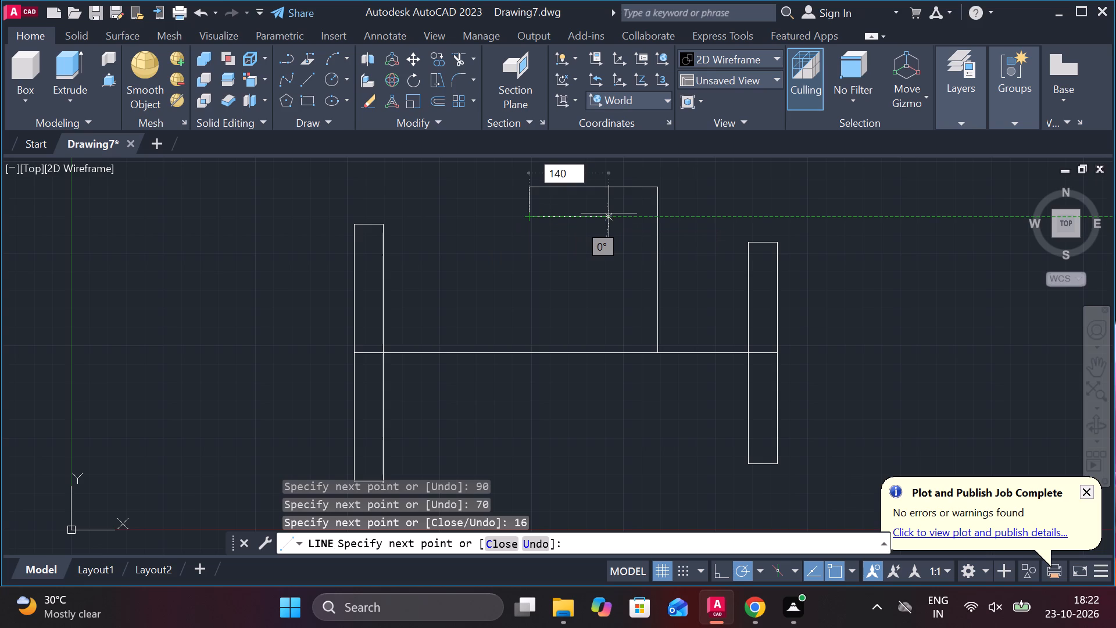
pyautogui.press('Return')
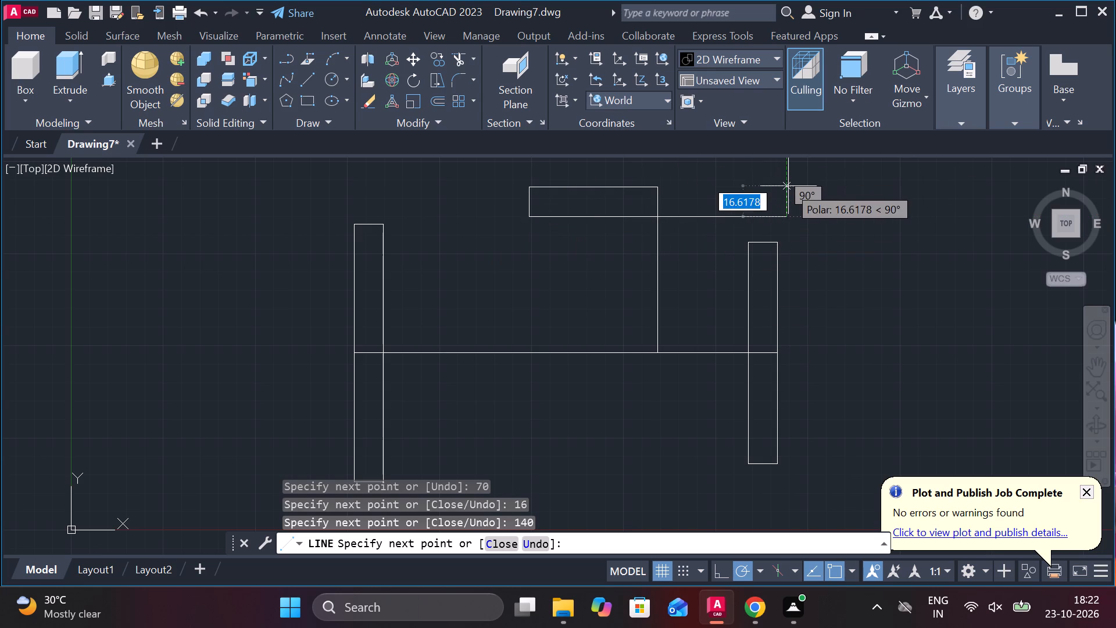
pyautogui.moveTo(778, 204); pyautogui.dragTo(756, 219, button='middle')
pyautogui.write('16')
pyautogui.press('Return')
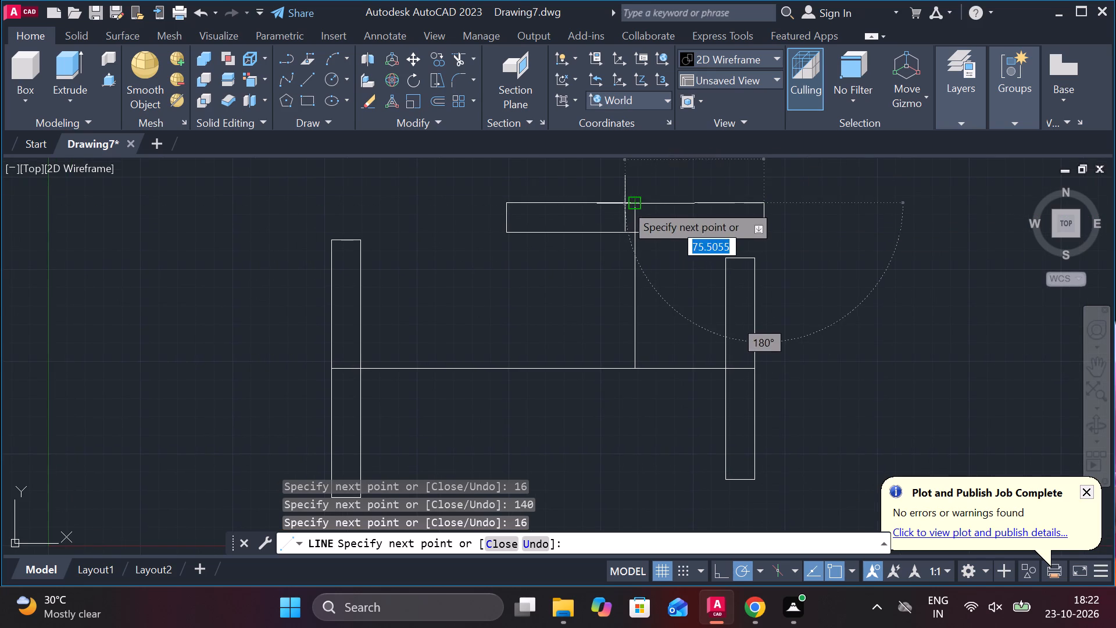
pyautogui.click(634, 204)
pyautogui.press('Escape')
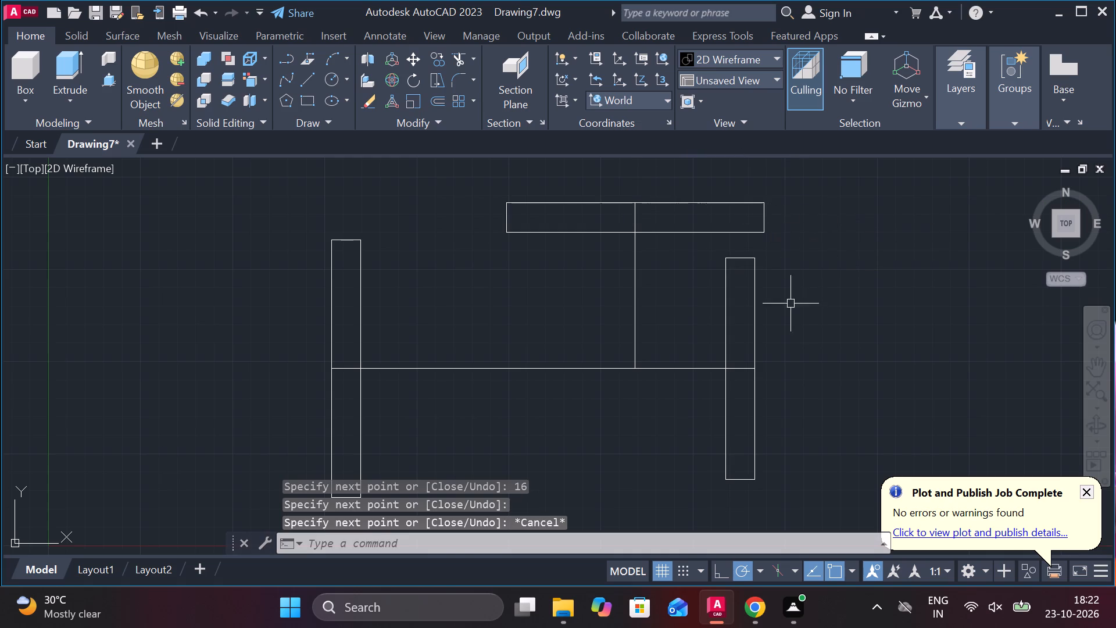
# Lengthen the 90 long vertical line downward past the horizontal line to below the two upright rectangles.
pyautogui.moveTo(806, 312); pyautogui.dragTo(822, 293, button='middle')
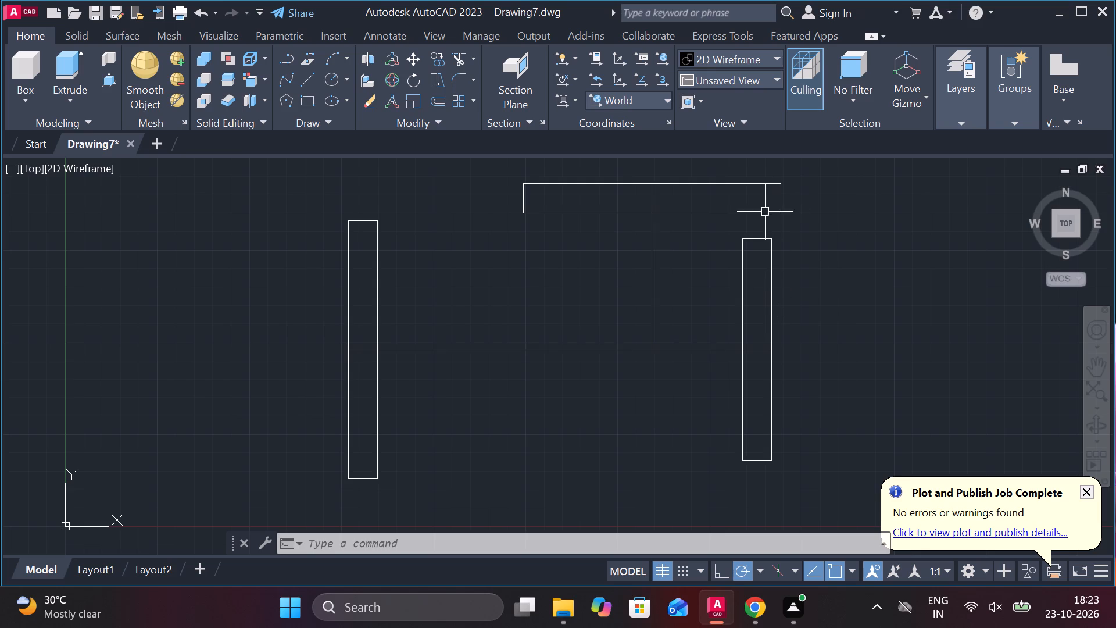
pyautogui.scroll(1, 680, 274)
pyautogui.scroll(-1, 677, 291)
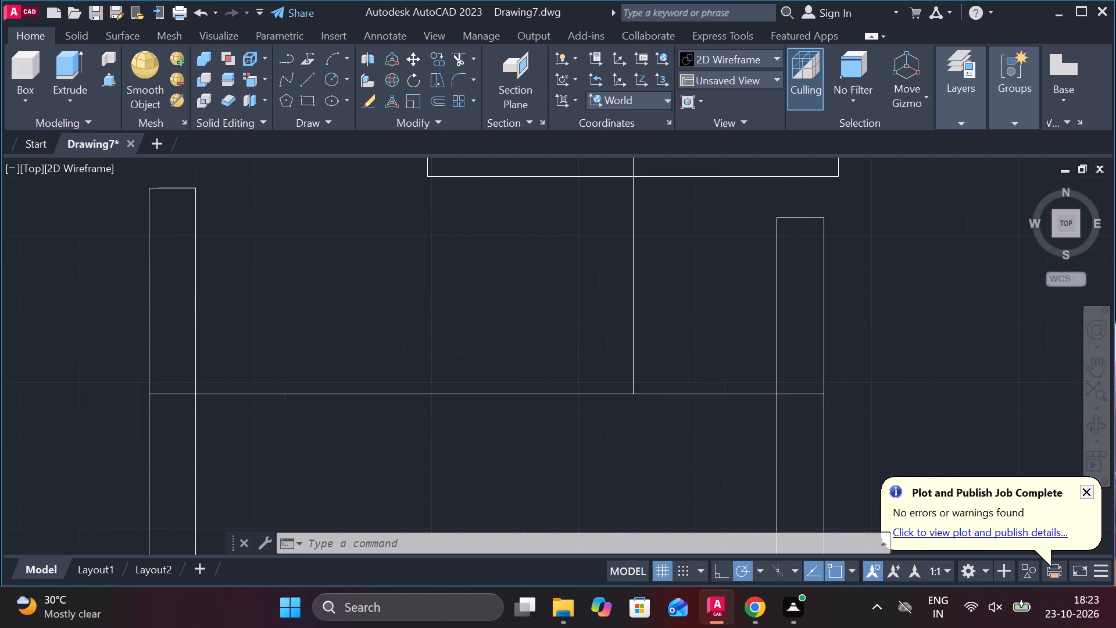
pyautogui.click(650, 297)
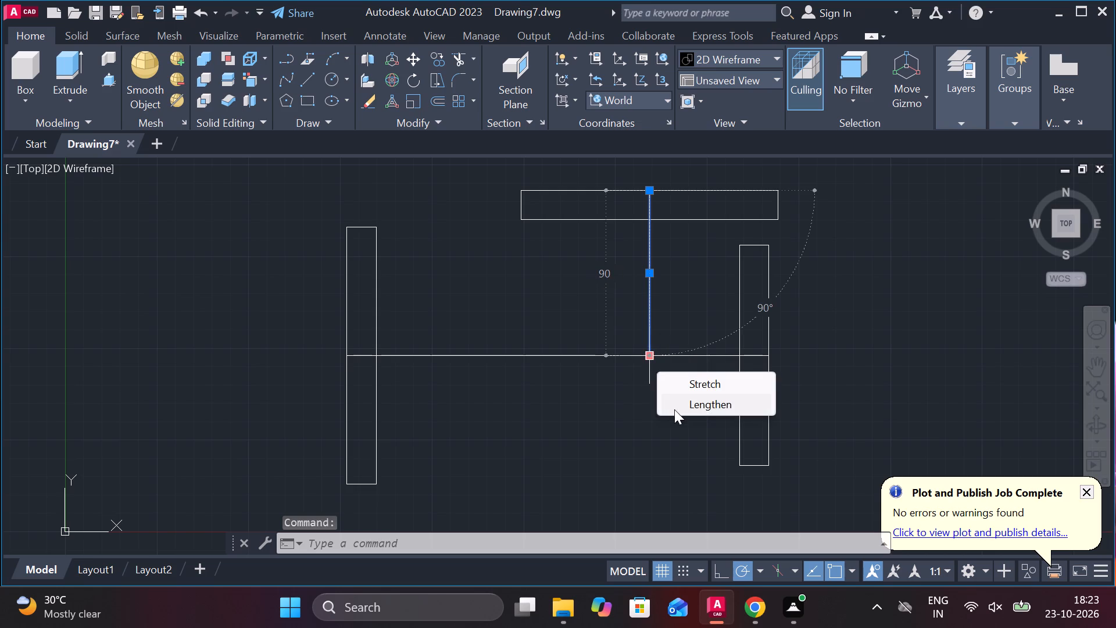
pyautogui.click(674, 409)
pyautogui.moveTo(650, 428); pyautogui.dragTo(636, 358, button='middle')
pyautogui.scroll(-2, 617, 446)
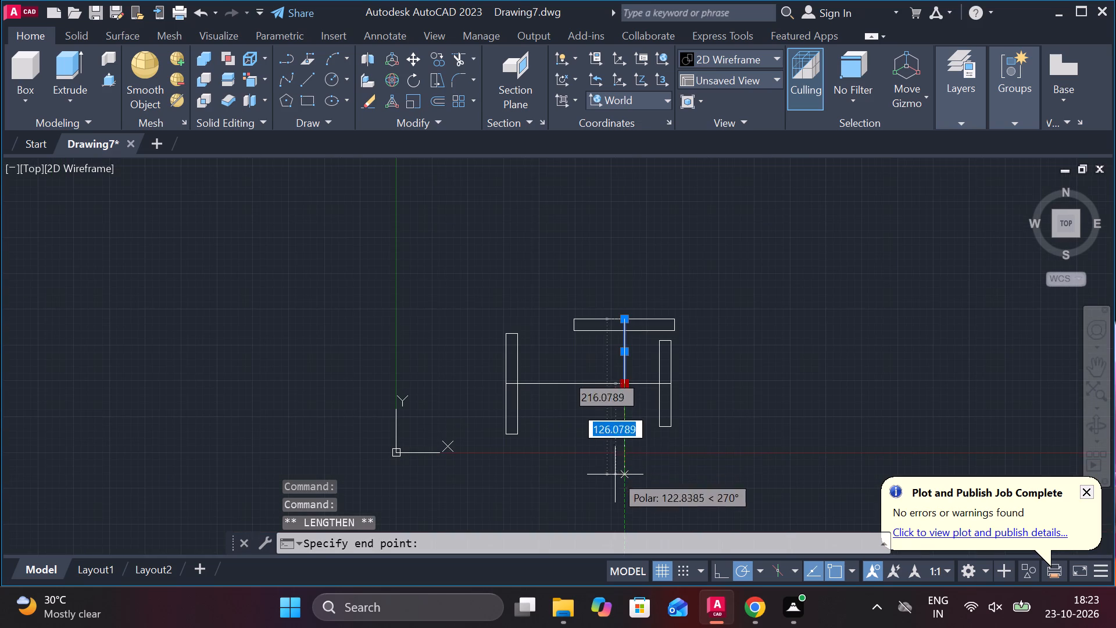
pyautogui.click(616, 490)
pyautogui.press('Escape')
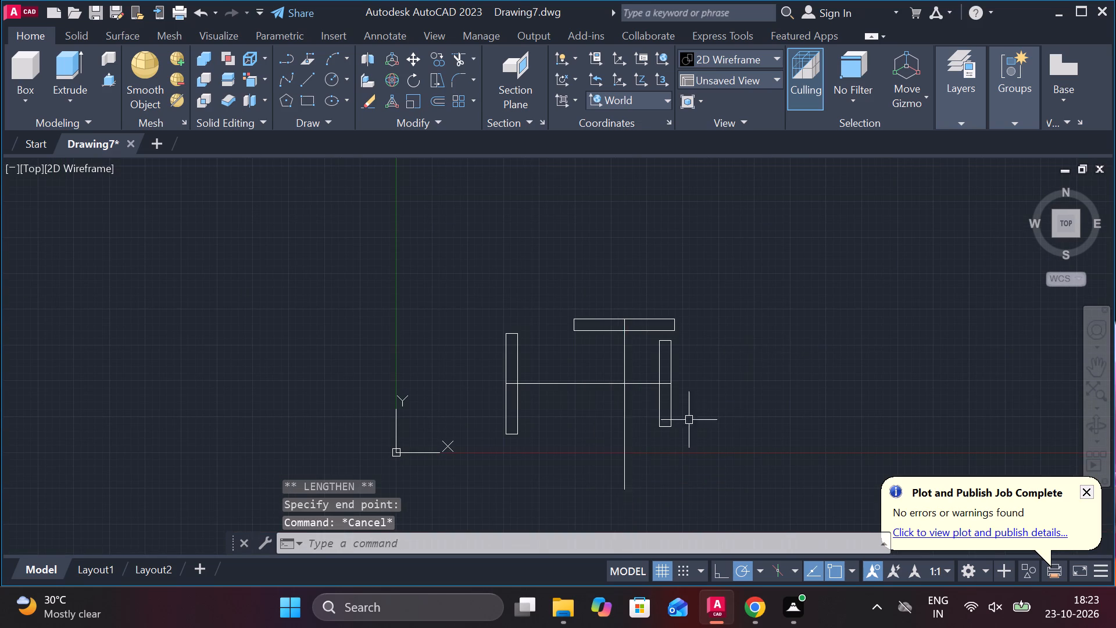
# Draw a circle of diameter 95 centred where the vertical line crosses the horizontal line.
pyautogui.scroll(2, 666, 409)
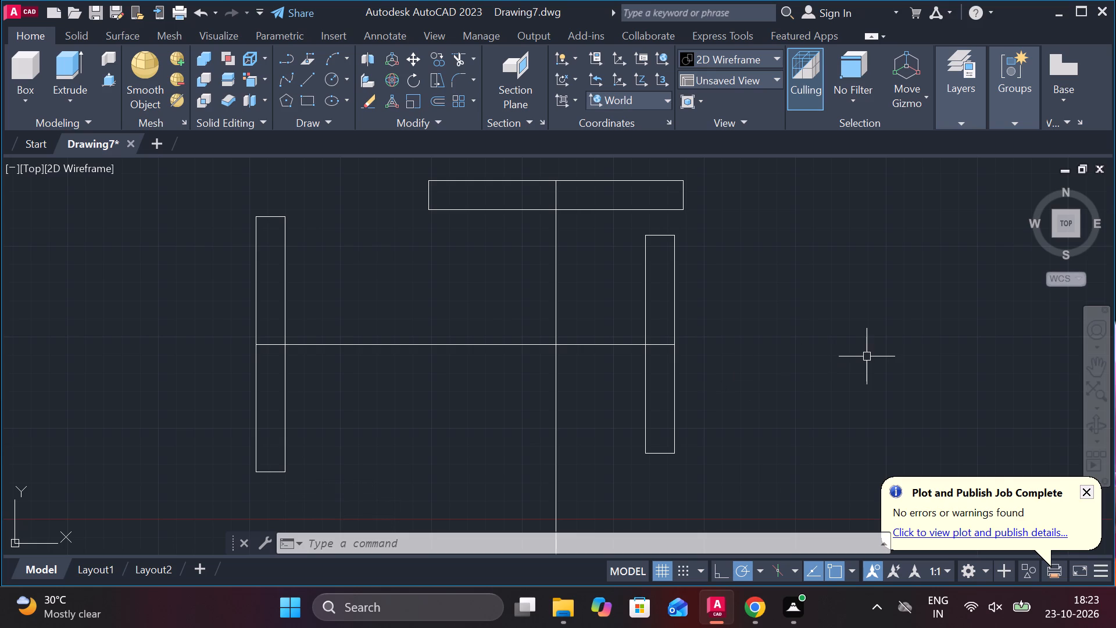
pyautogui.press('Escape')
pyautogui.write('C')
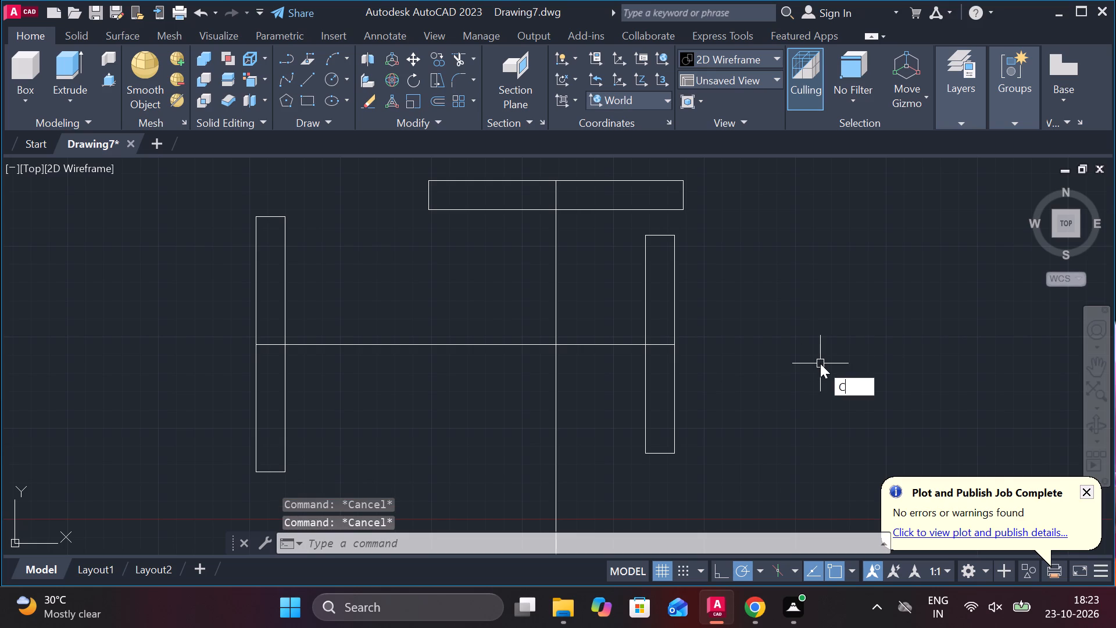
pyautogui.press('space')
pyautogui.click(563, 346)
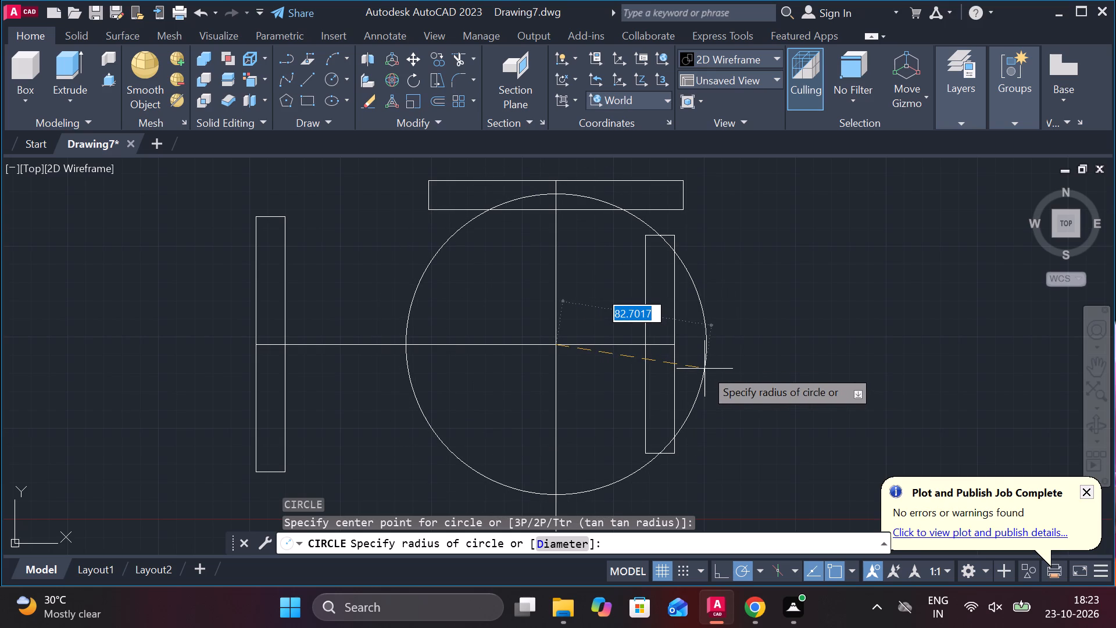
pyautogui.write('D')
pyautogui.press('space')
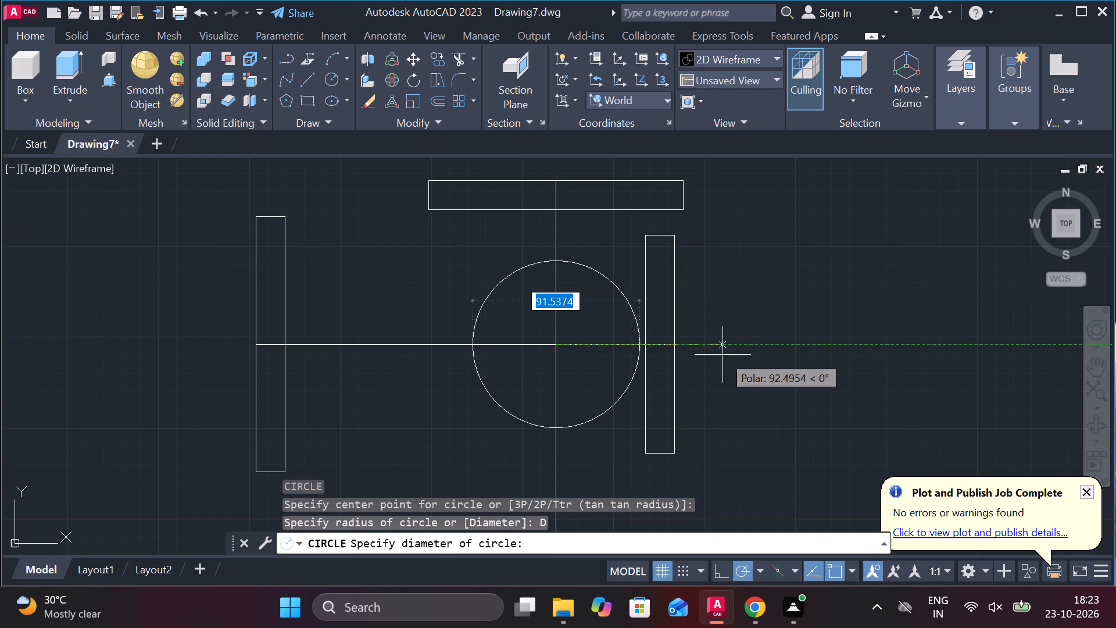
pyautogui.write('95')
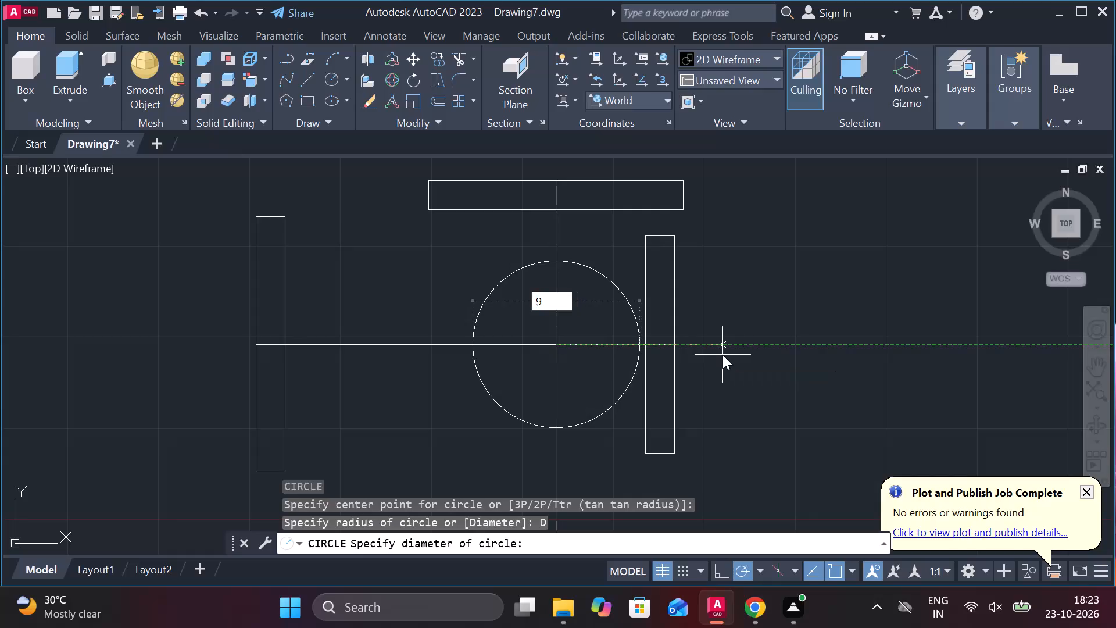
pyautogui.press('Return')
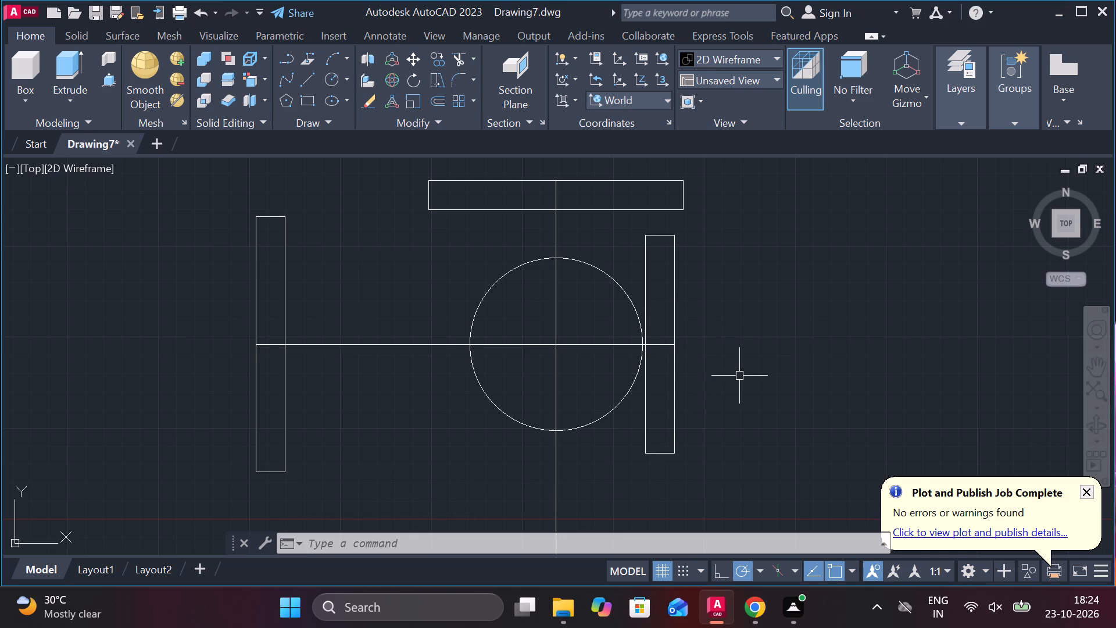
# Offset the circle 8 inward.
pyautogui.click(607, 272)
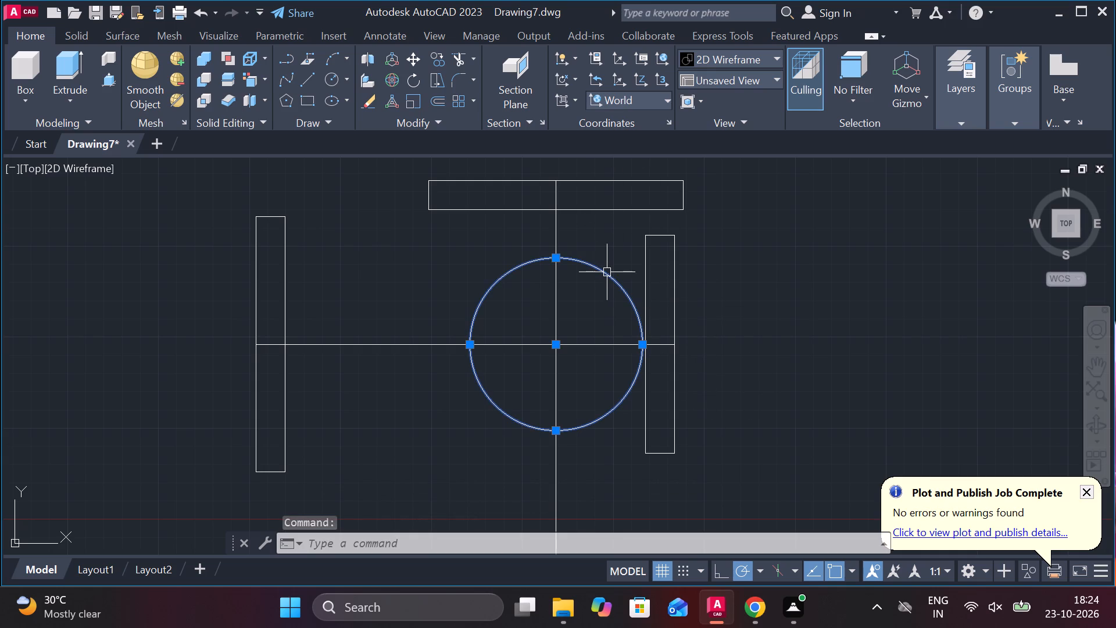
pyautogui.press('o')
pyautogui.press('Return')
pyautogui.press('Return')
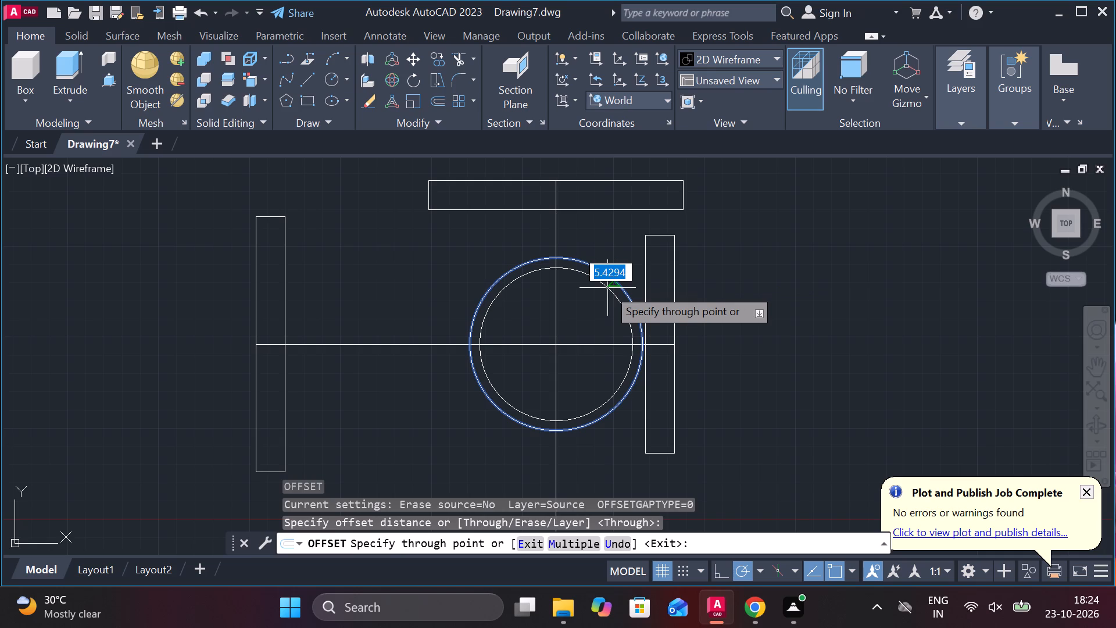
pyautogui.press('8')
pyautogui.press('Return')
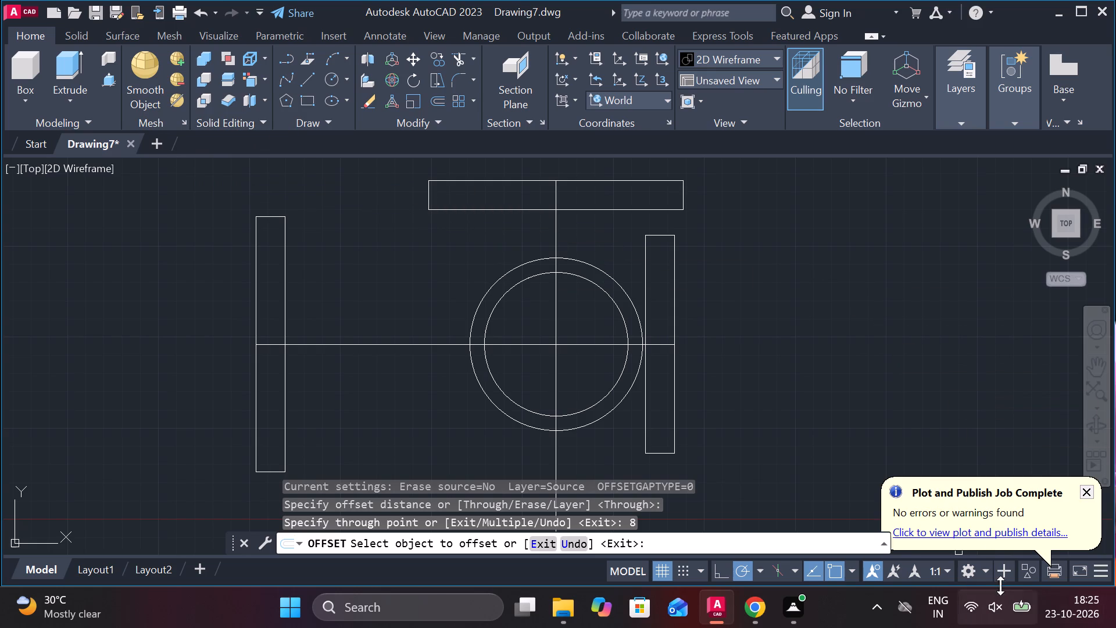
# End the offset and switch the workspace to Drafting & Annotation.
pyautogui.click(984, 575)
pyautogui.click(1015, 419)
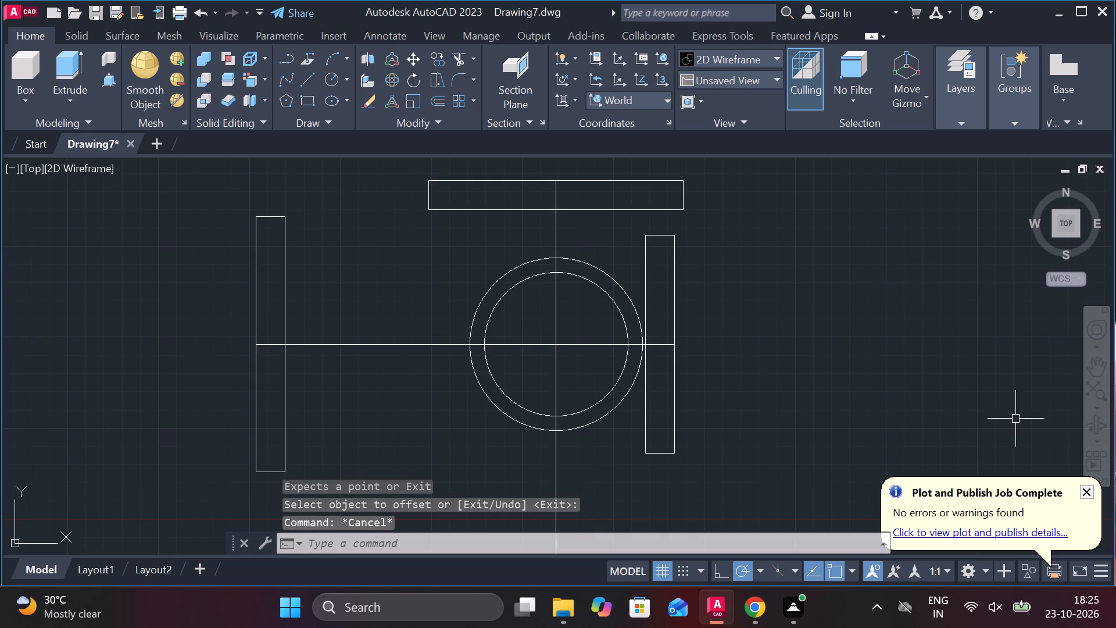
pyautogui.click(980, 568)
pyautogui.click(972, 419)
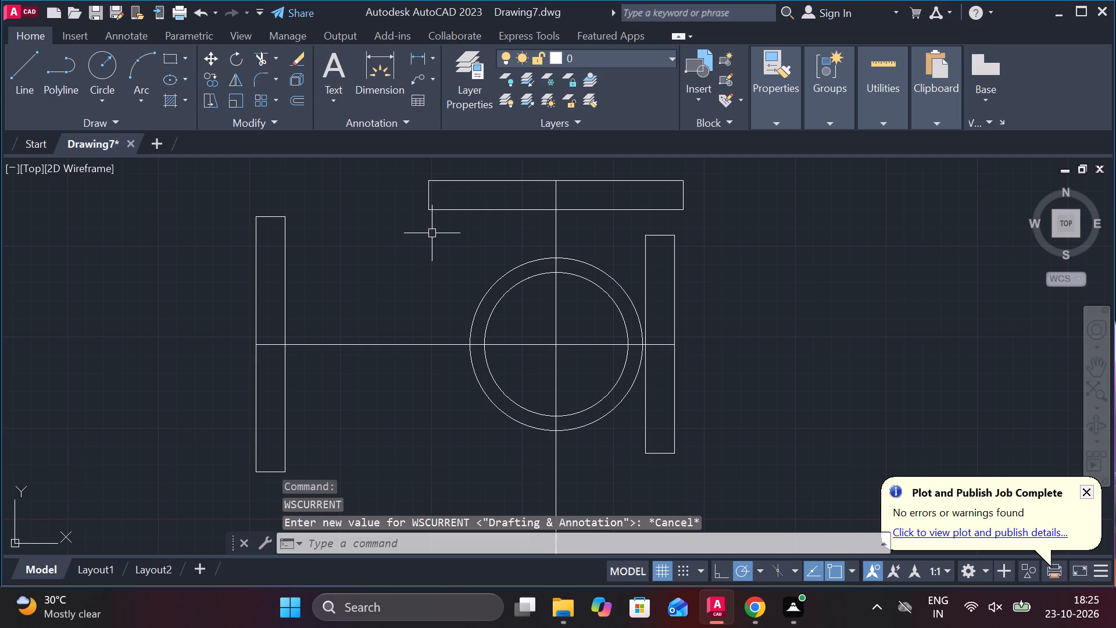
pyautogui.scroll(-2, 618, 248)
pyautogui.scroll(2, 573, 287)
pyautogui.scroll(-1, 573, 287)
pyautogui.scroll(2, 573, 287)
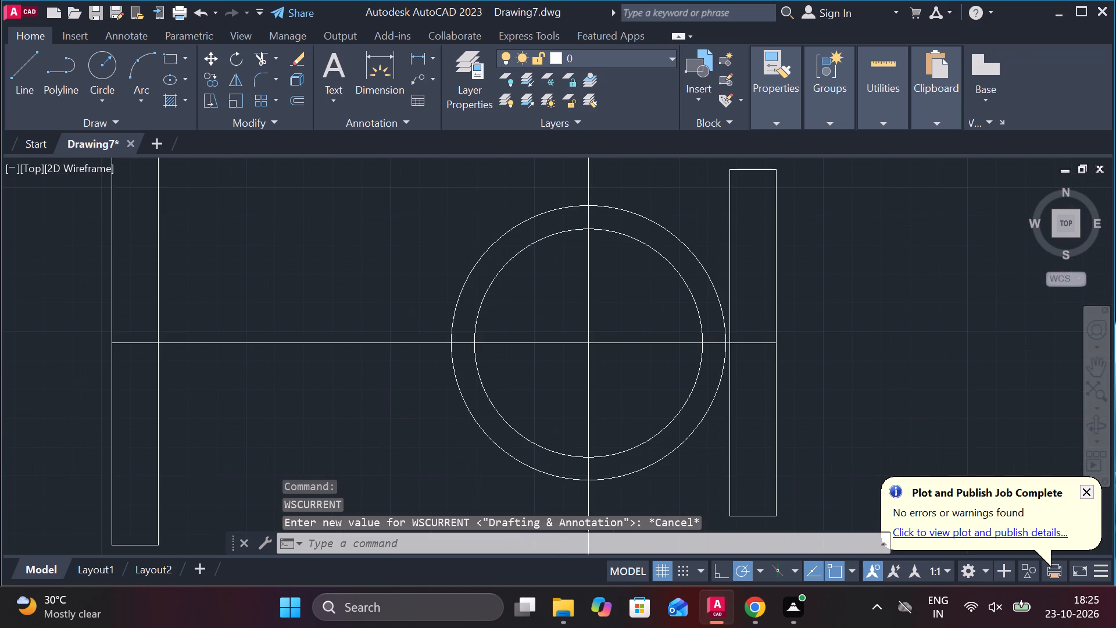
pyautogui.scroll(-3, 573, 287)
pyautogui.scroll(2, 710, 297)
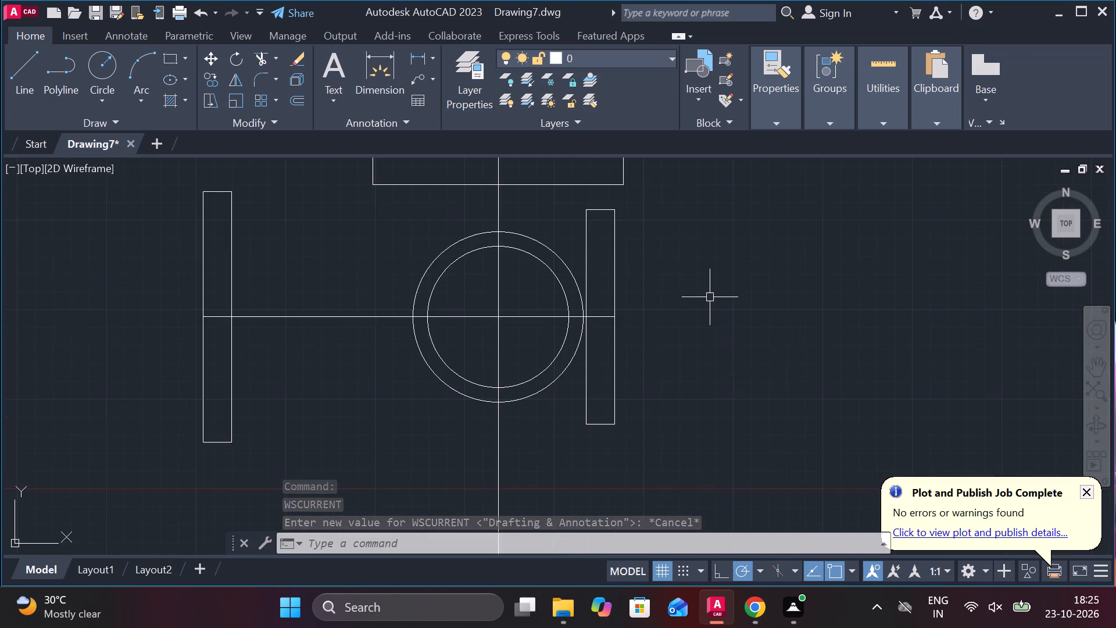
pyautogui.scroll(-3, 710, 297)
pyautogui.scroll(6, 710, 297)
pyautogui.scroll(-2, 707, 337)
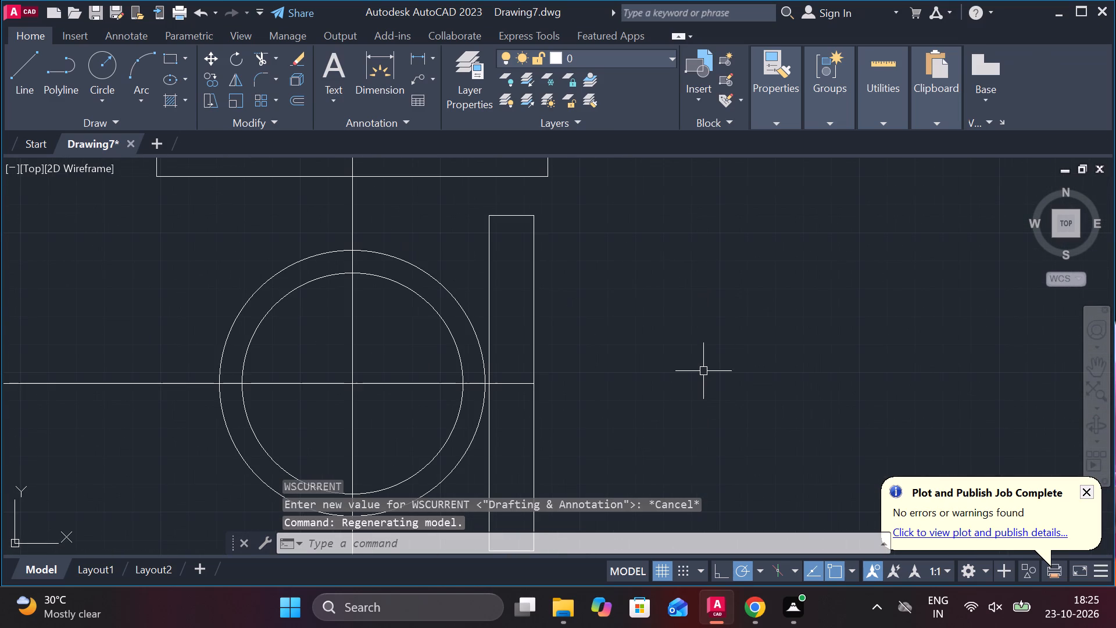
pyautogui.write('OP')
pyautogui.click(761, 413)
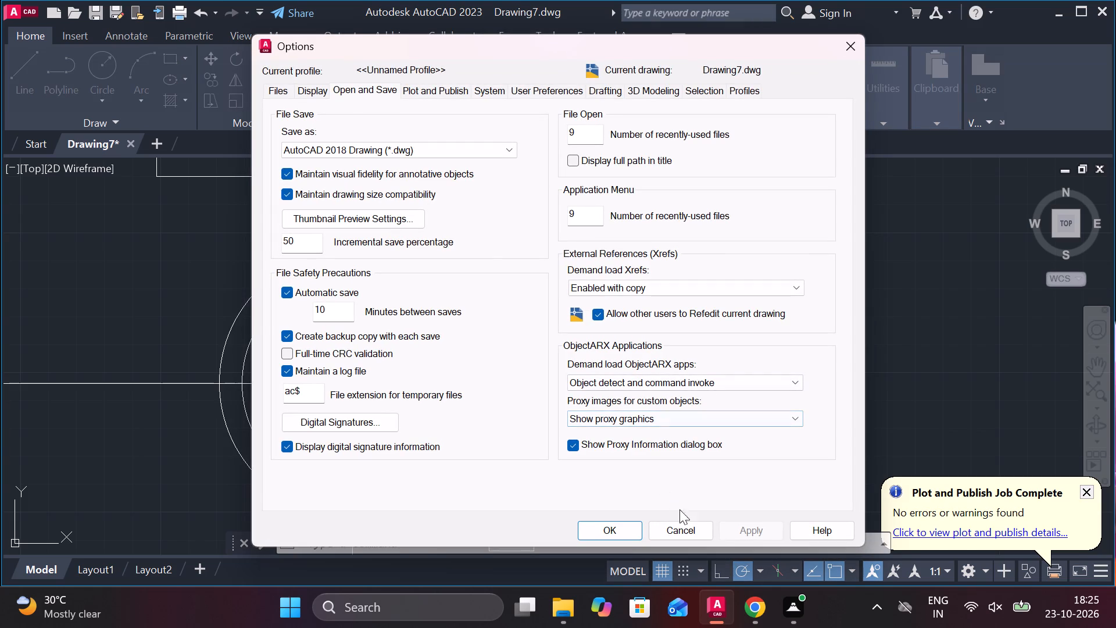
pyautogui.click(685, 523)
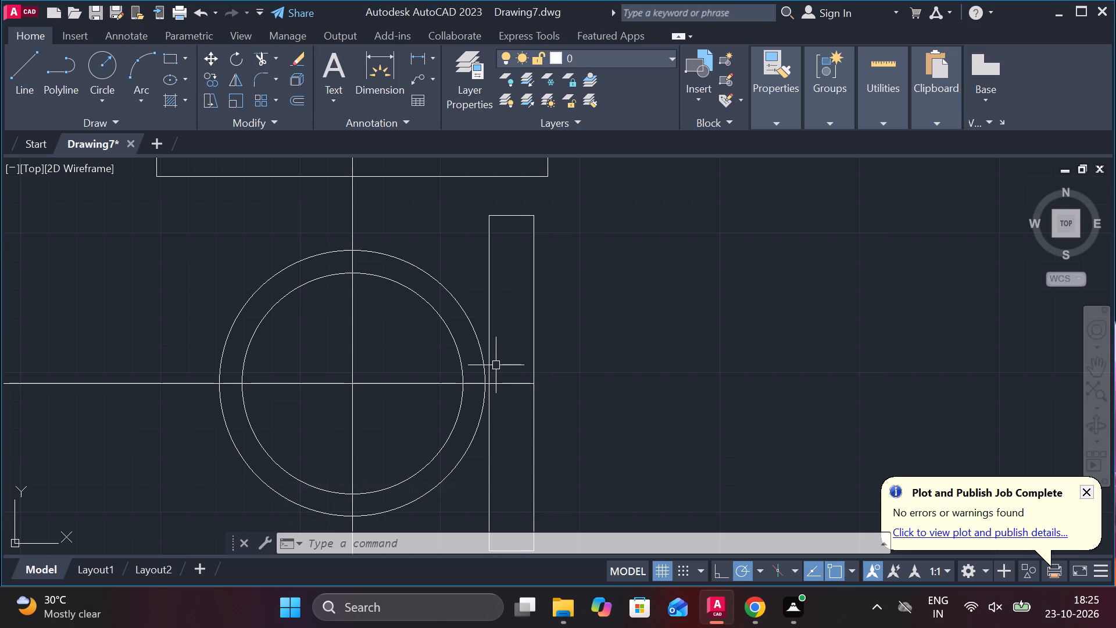
# Offset the vertical centre line through the circles 20 to each side.
pyautogui.moveTo(635, 381); pyautogui.dragTo(696, 380, button='middle')
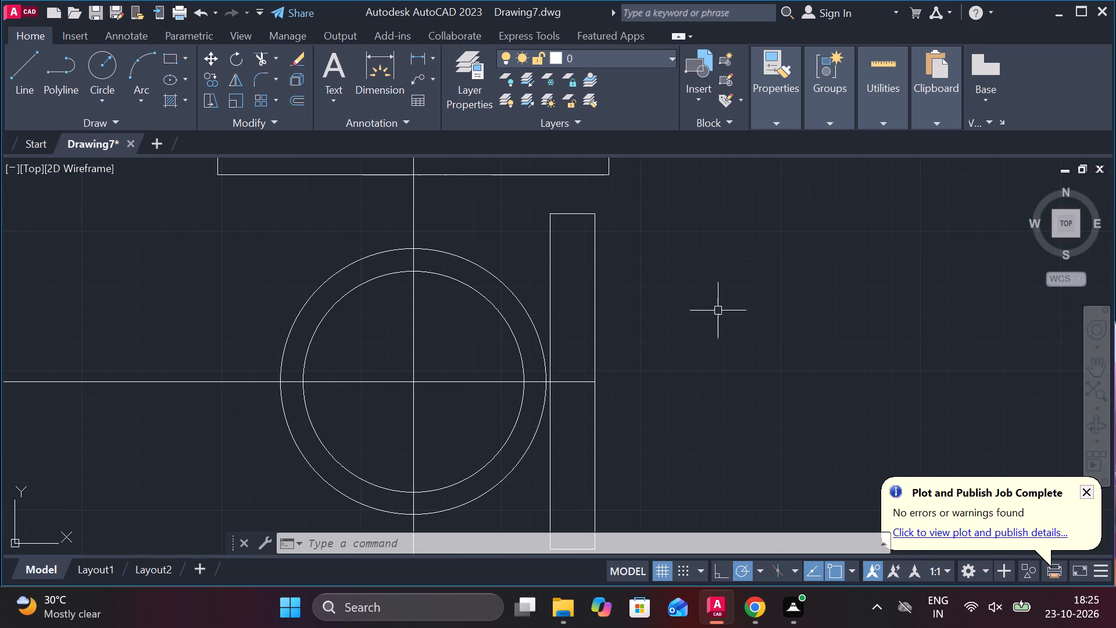
pyautogui.click(412, 217)
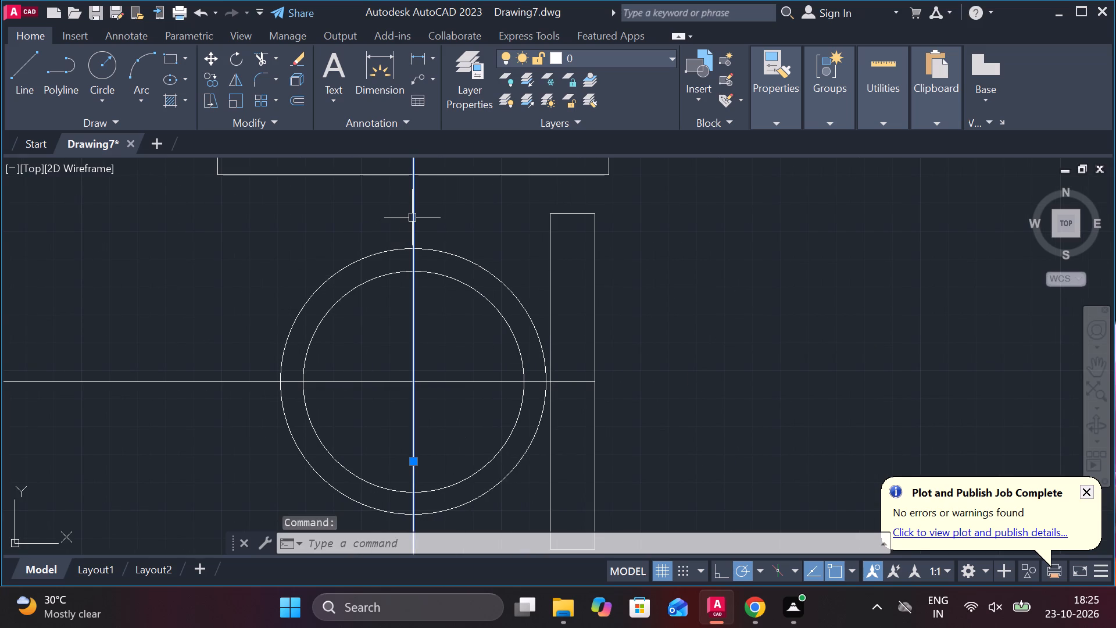
pyautogui.press('o')
pyautogui.press('Return')
pyautogui.press('Return')
pyautogui.press('2')
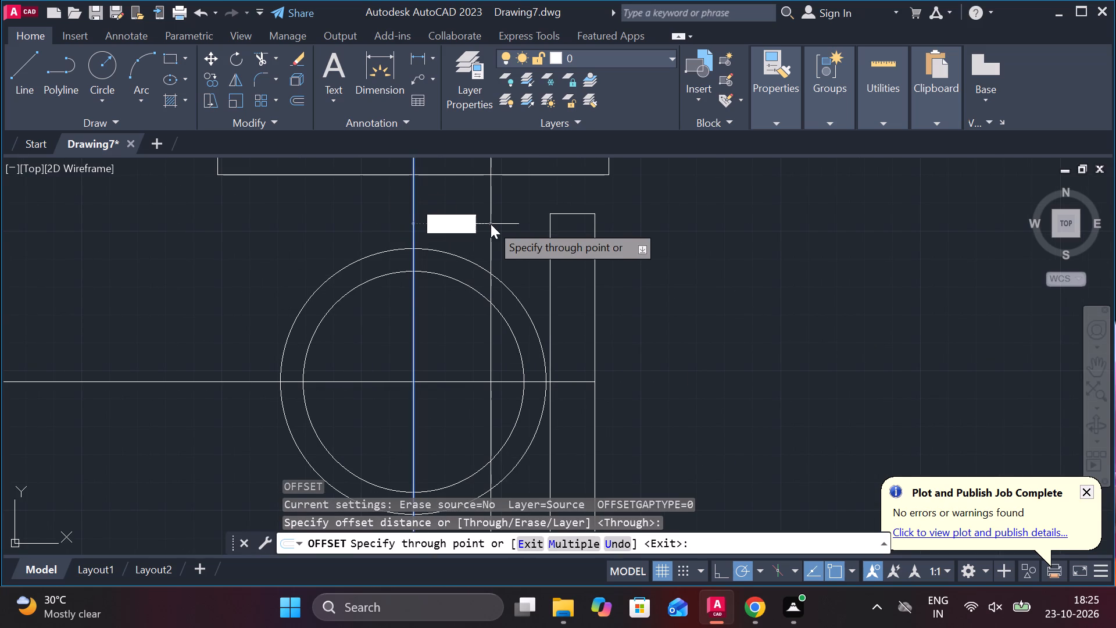
pyautogui.press('0')
pyautogui.press('Return')
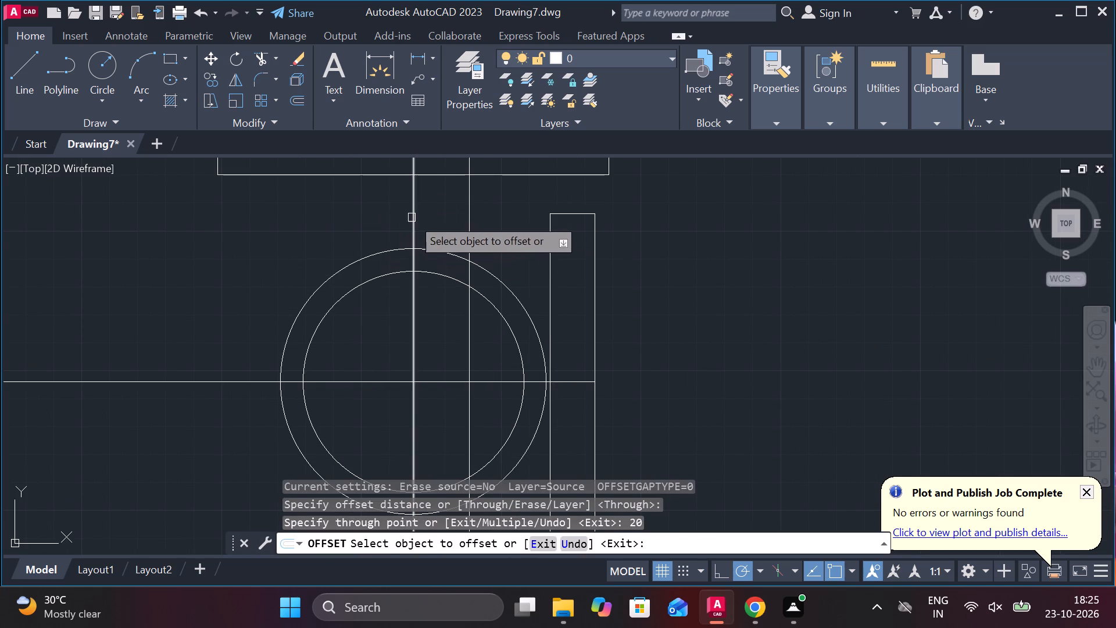
pyautogui.click(412, 217)
pyautogui.write('20')
pyautogui.press('Return')
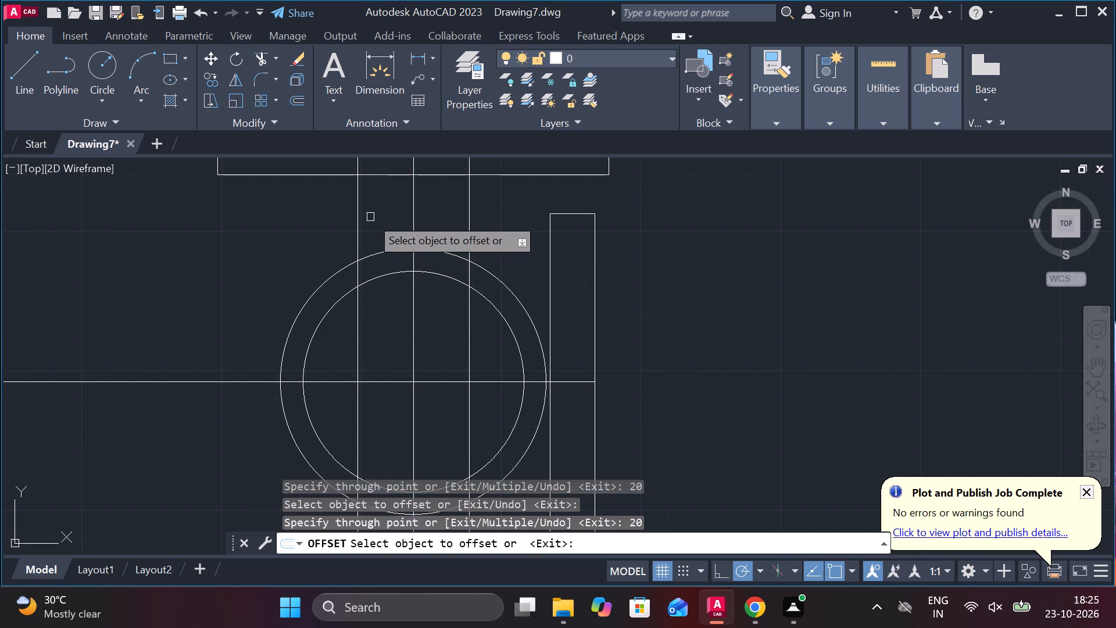
pyautogui.press('Escape')
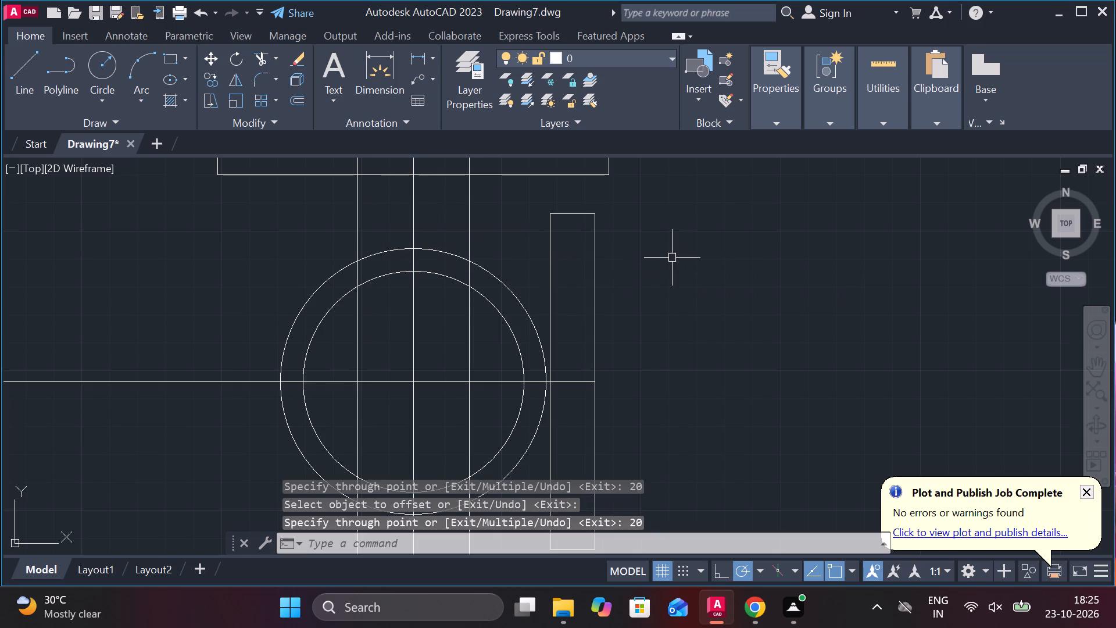
# Trim the three vertical lines inside the upper half of the inner circle, and the two offset lines inside its lower half.
pyautogui.write('TR')
pyautogui.press('space')
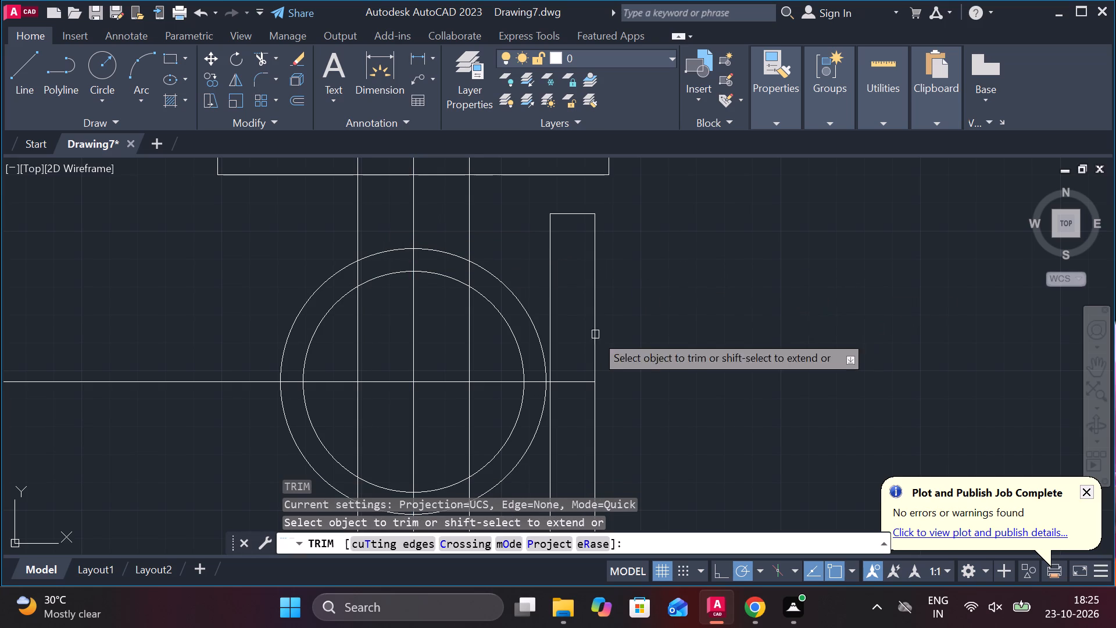
pyautogui.moveTo(481, 325); pyautogui.dragTo(348, 325)
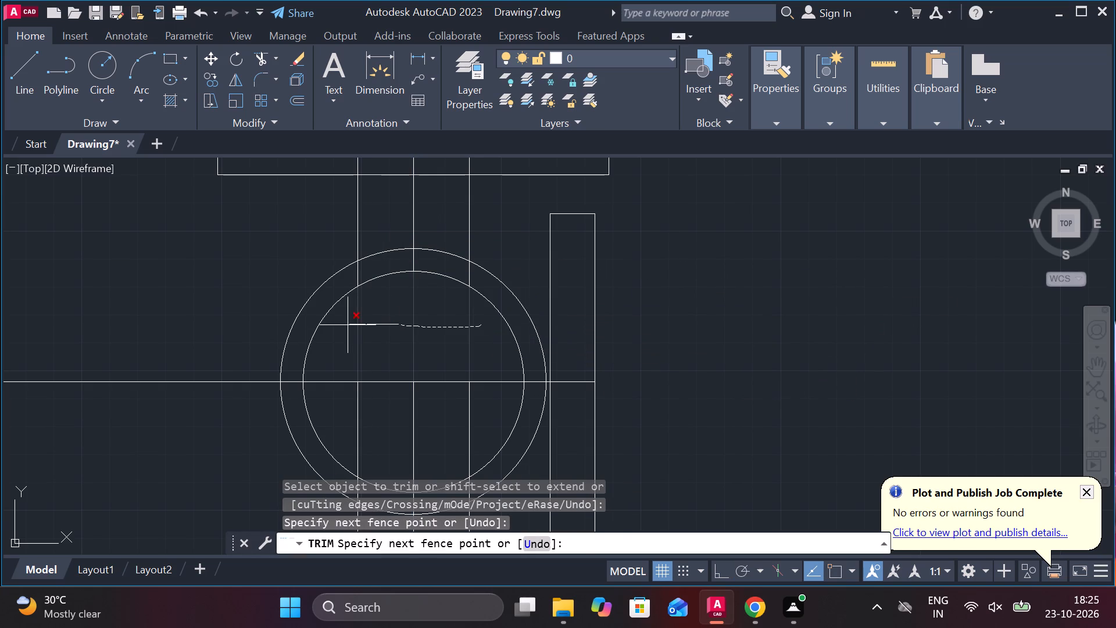
pyautogui.moveTo(348, 325); pyautogui.dragTo(328, 333)
pyautogui.click(473, 401)
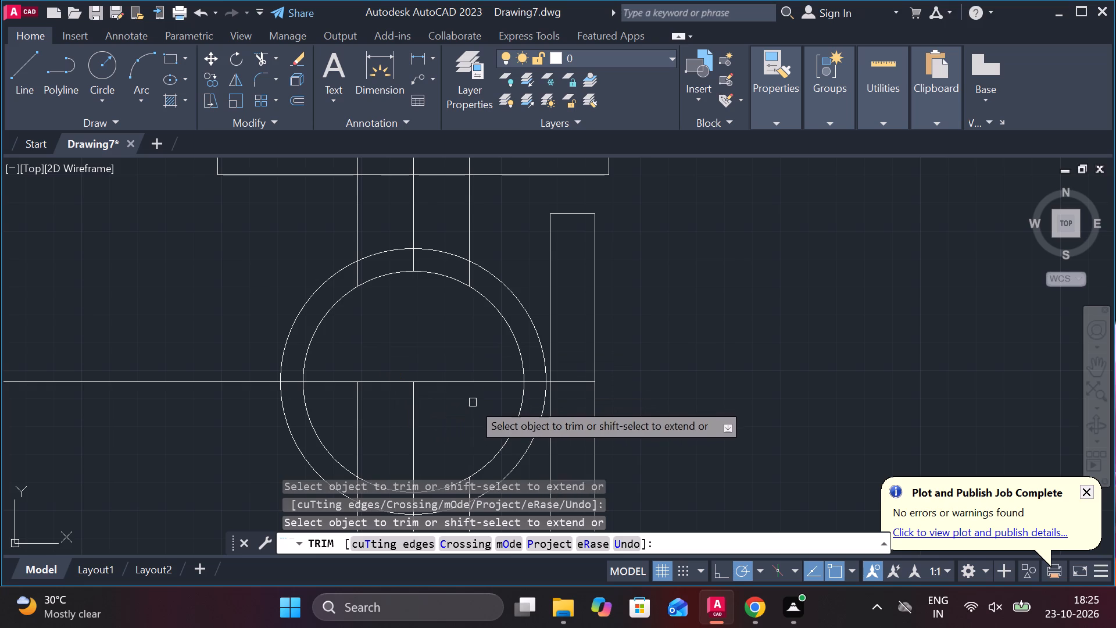
pyautogui.click(360, 428)
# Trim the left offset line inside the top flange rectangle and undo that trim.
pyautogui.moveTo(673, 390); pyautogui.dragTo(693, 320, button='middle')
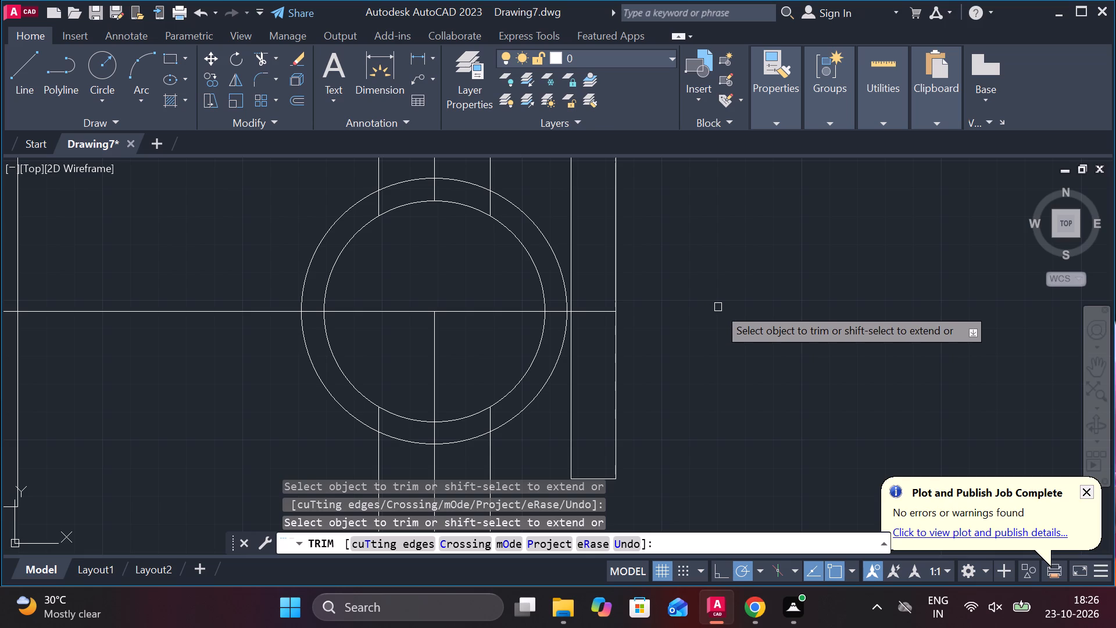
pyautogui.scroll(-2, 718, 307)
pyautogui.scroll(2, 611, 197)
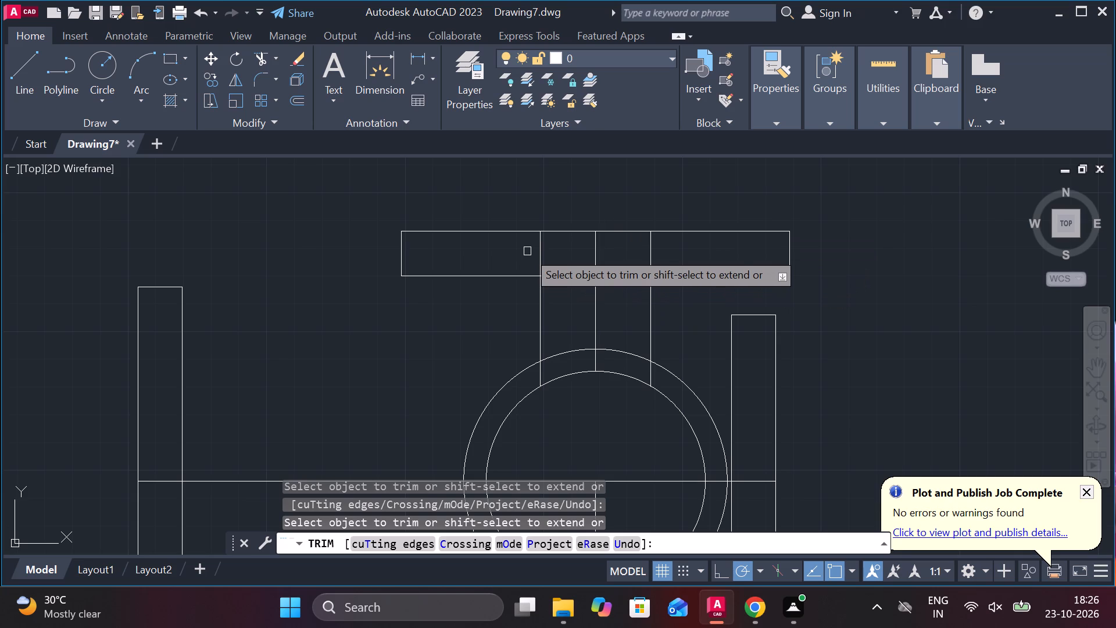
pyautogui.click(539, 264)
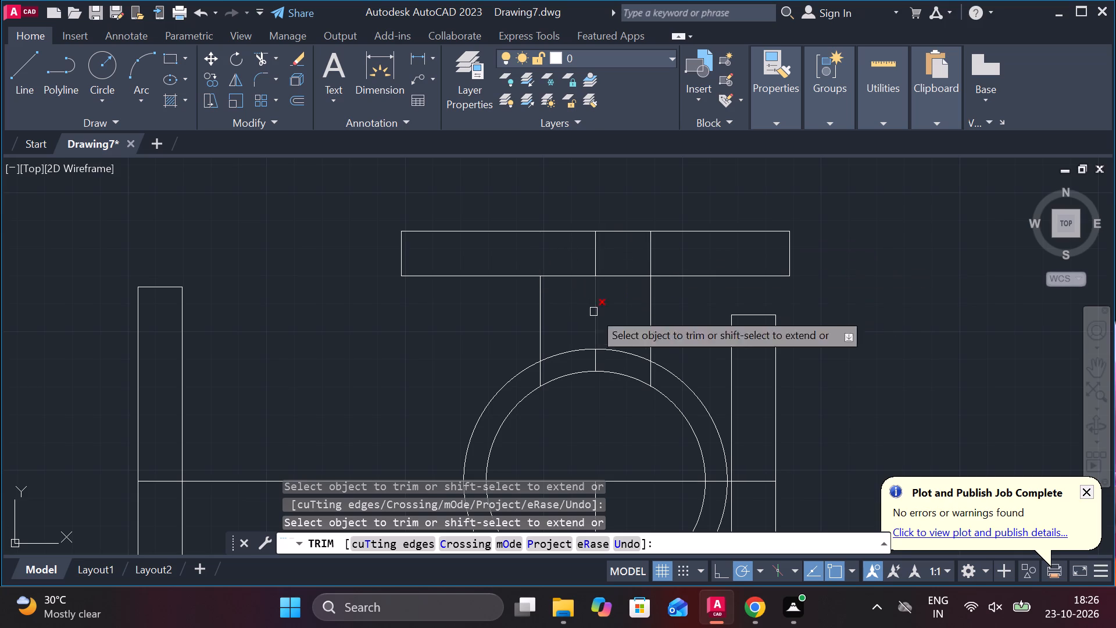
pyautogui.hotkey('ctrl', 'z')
# Trim away the two offset lines between the circles at the bottom and below the outer circle, keeping the centre line.
pyautogui.moveTo(480, 232); pyautogui.dragTo(491, 242, button='middle')
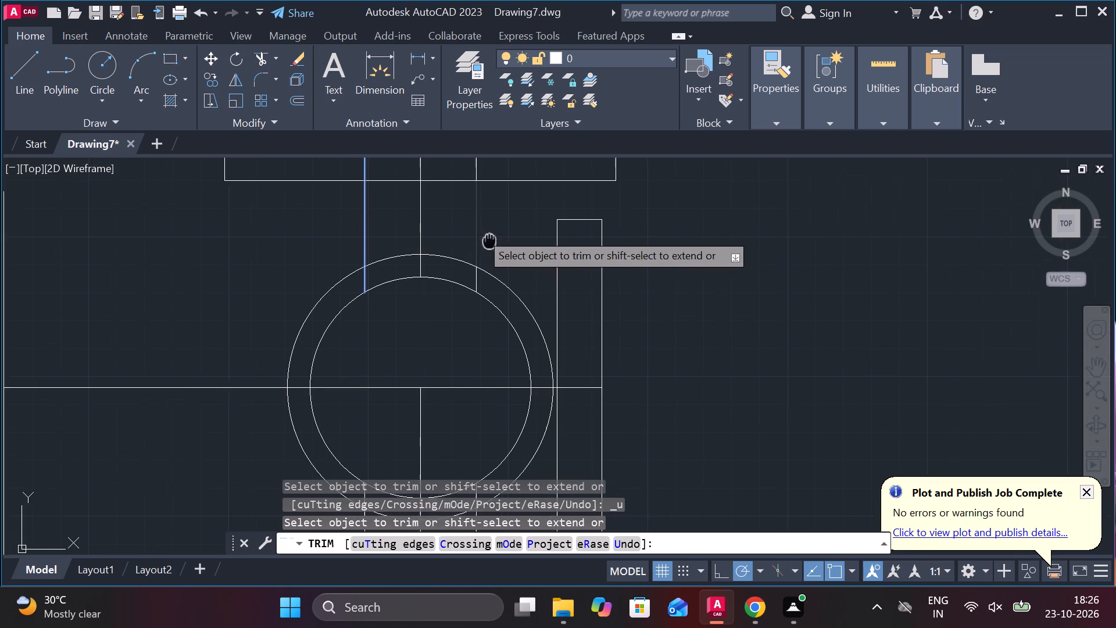
pyautogui.scroll(-1, 718, 259)
pyautogui.moveTo(681, 433); pyautogui.dragTo(704, 370, button='middle')
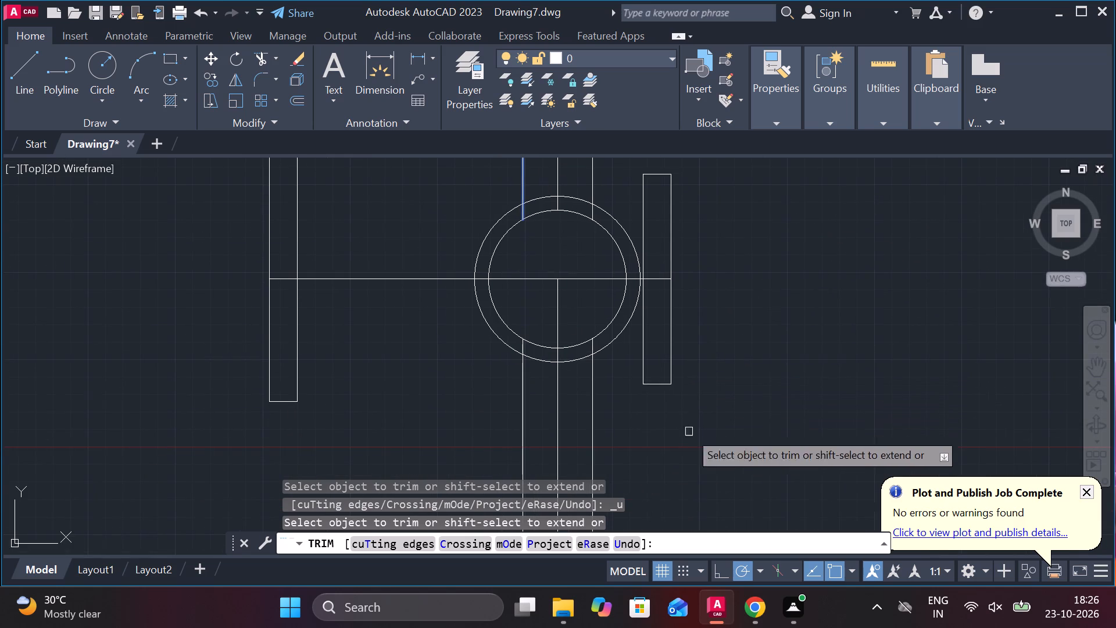
pyautogui.scroll(3, 505, 346)
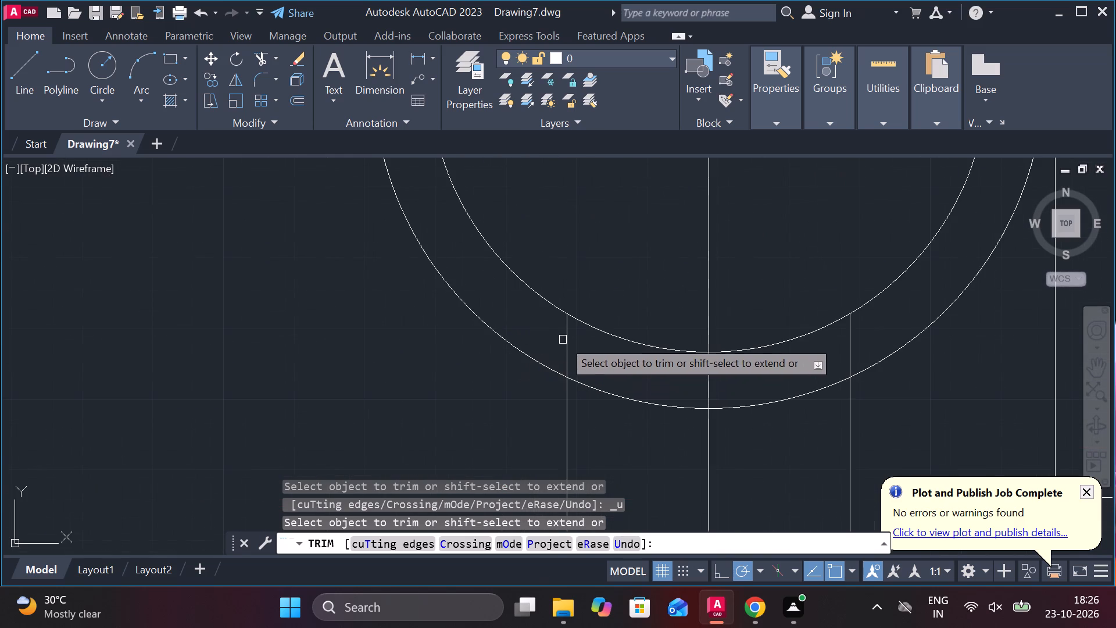
pyautogui.click(564, 339)
pyautogui.click(847, 333)
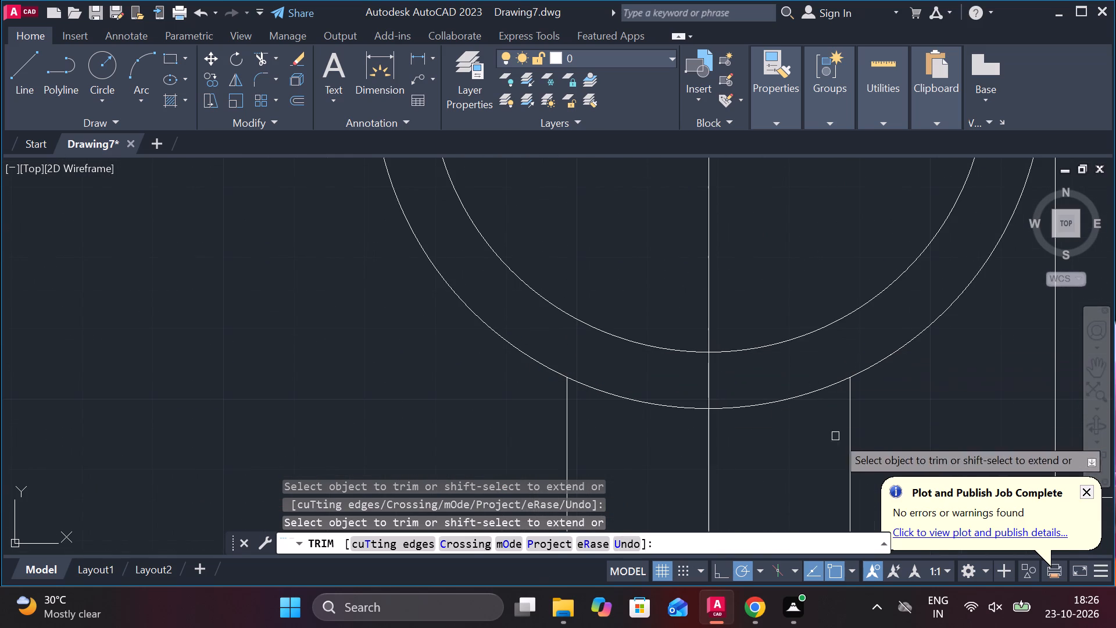
pyautogui.moveTo(868, 447); pyautogui.dragTo(791, 447)
pyautogui.moveTo(666, 465); pyautogui.dragTo(425, 415)
pyautogui.scroll(-3, 421, 411)
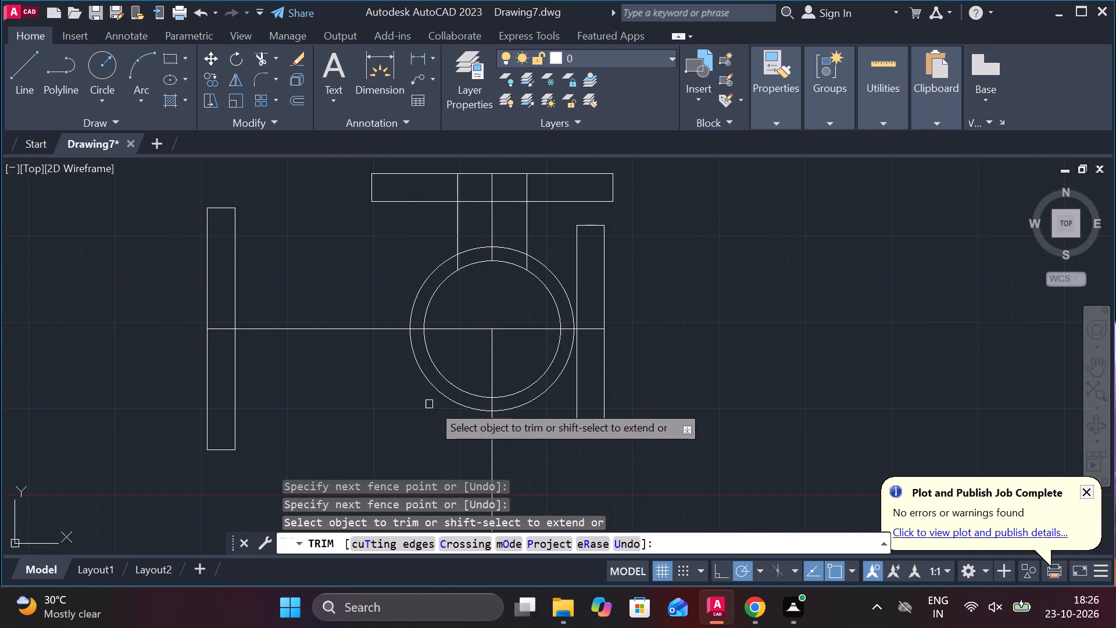
pyautogui.scroll(1, 682, 271)
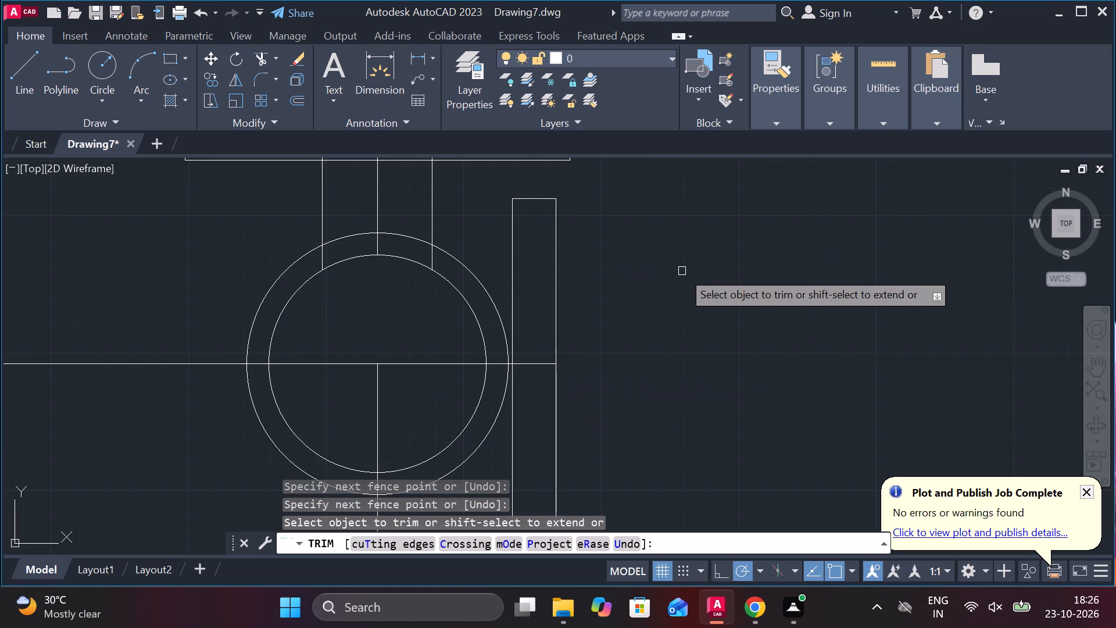
pyautogui.moveTo(759, 302); pyautogui.dragTo(813, 371, button='middle')
pyautogui.press('Escape')
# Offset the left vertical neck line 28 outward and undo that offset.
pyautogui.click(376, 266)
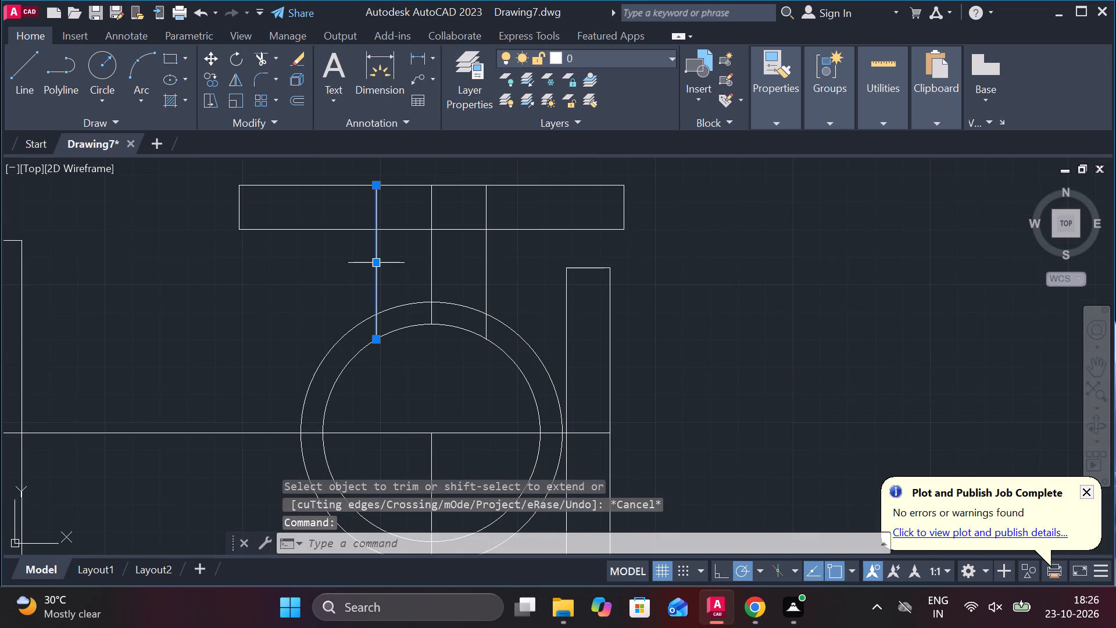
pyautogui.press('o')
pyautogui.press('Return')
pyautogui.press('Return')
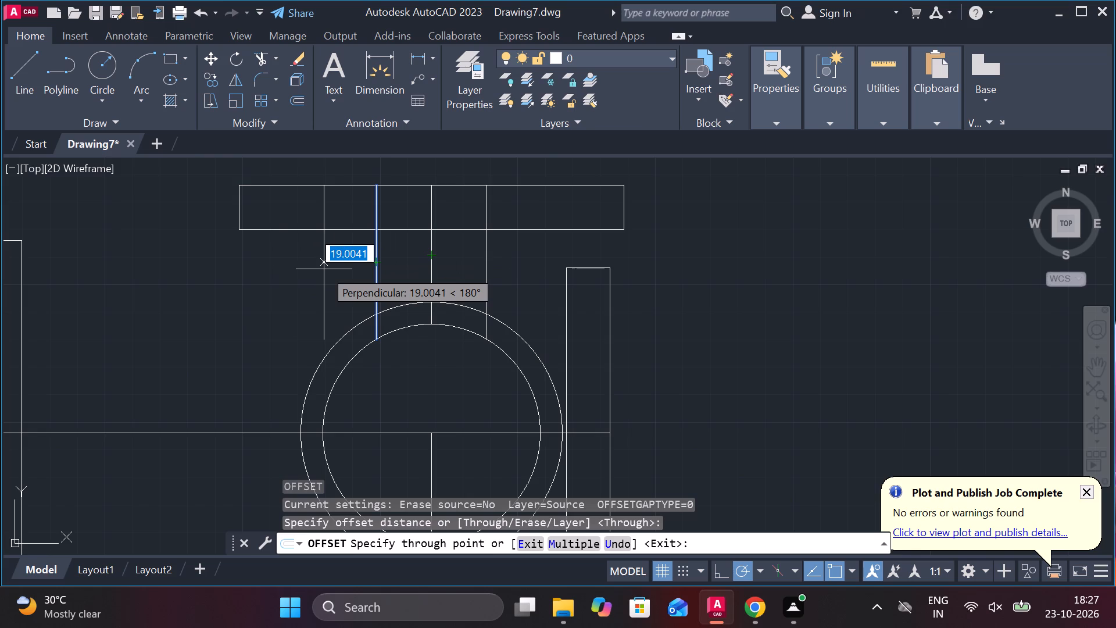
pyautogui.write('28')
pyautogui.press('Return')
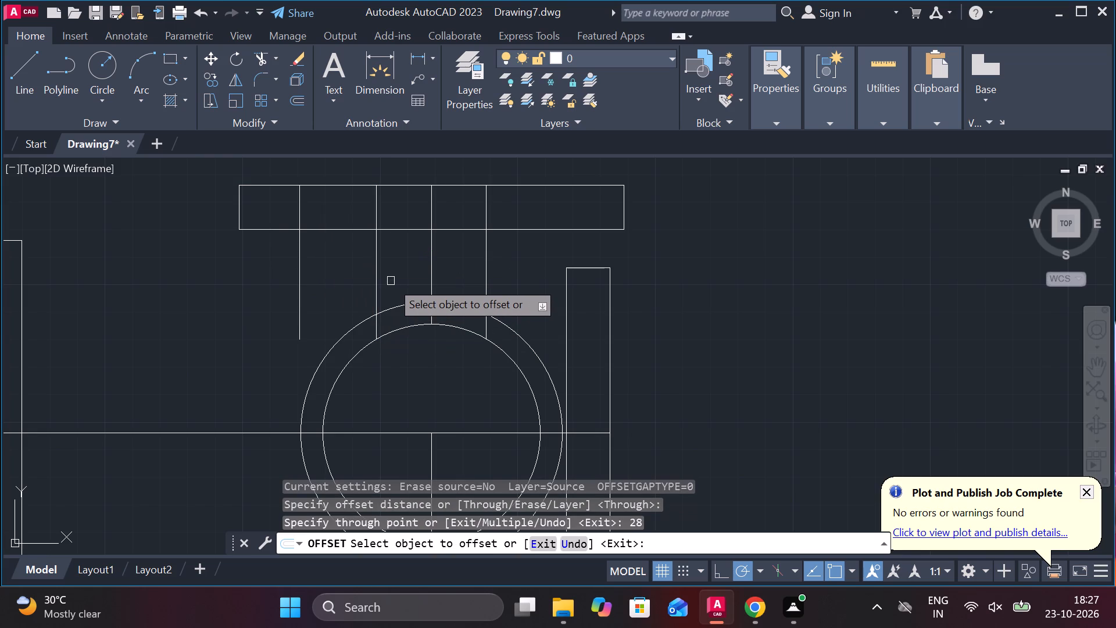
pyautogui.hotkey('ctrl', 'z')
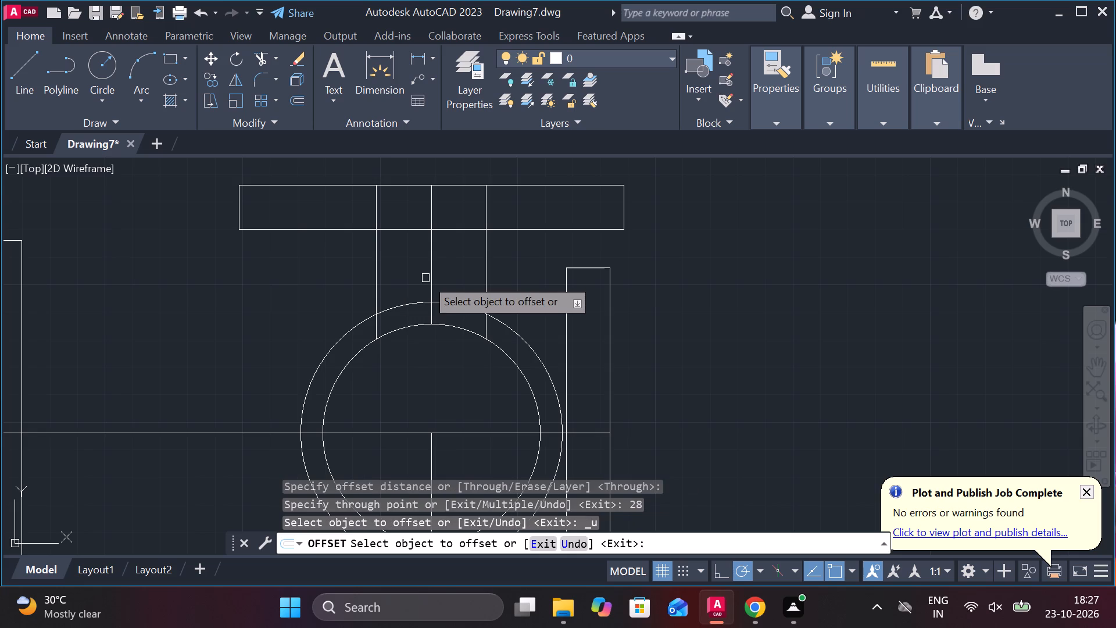
# Offset the upper vertical centre line 28 to each side.
pyautogui.scroll(1, 425, 278)
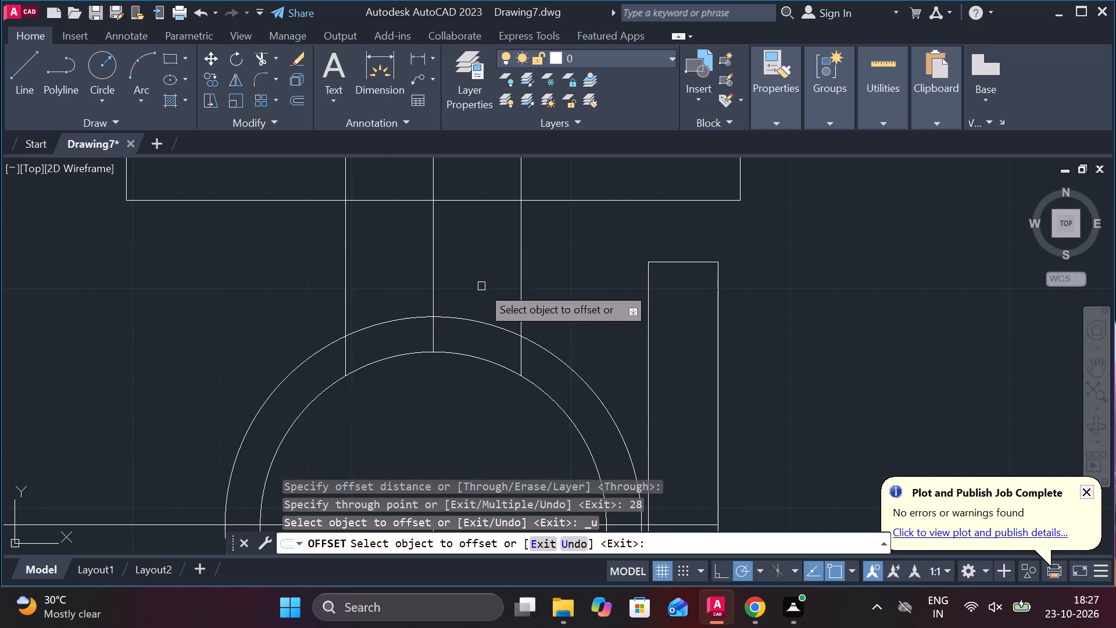
pyautogui.click(437, 259)
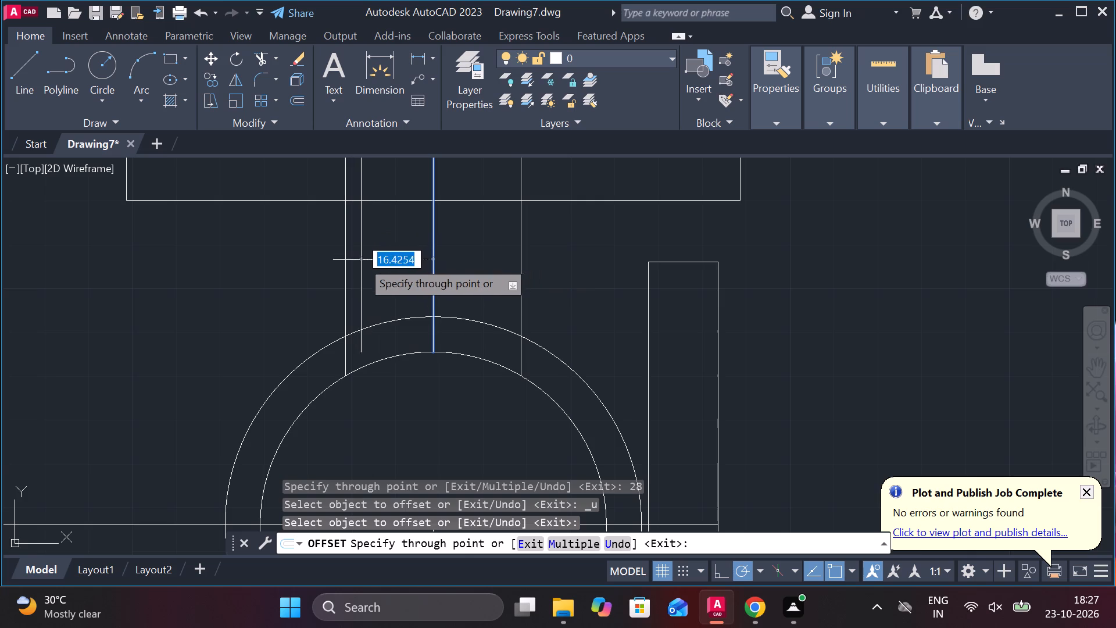
pyautogui.scroll(-2, 332, 269)
pyautogui.scroll(1, 292, 269)
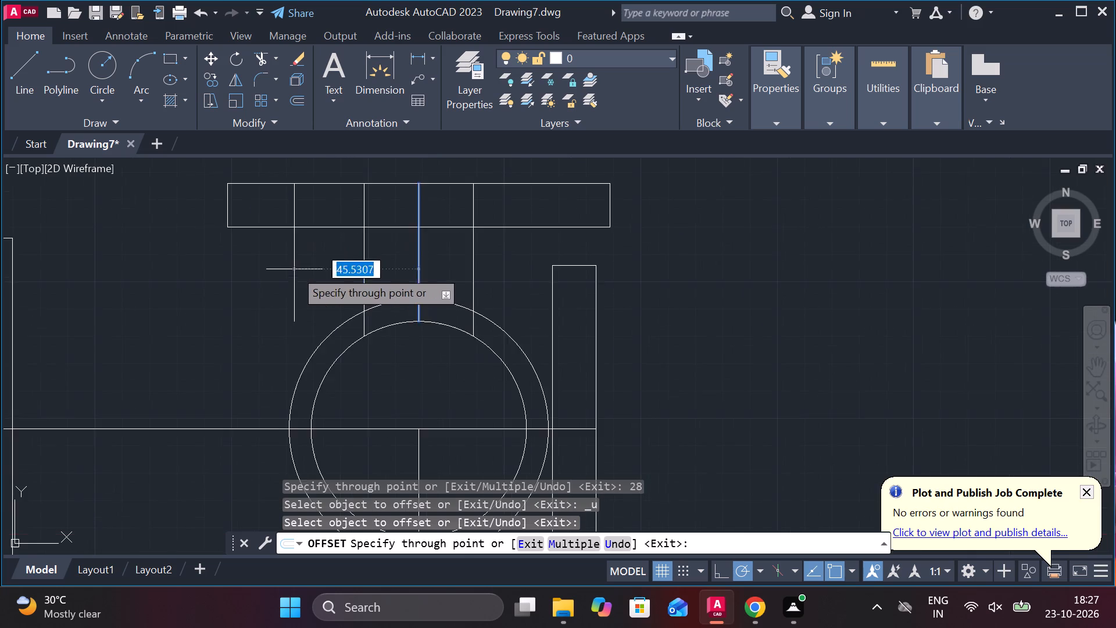
pyautogui.moveTo(324, 276); pyautogui.dragTo(375, 263, button='middle')
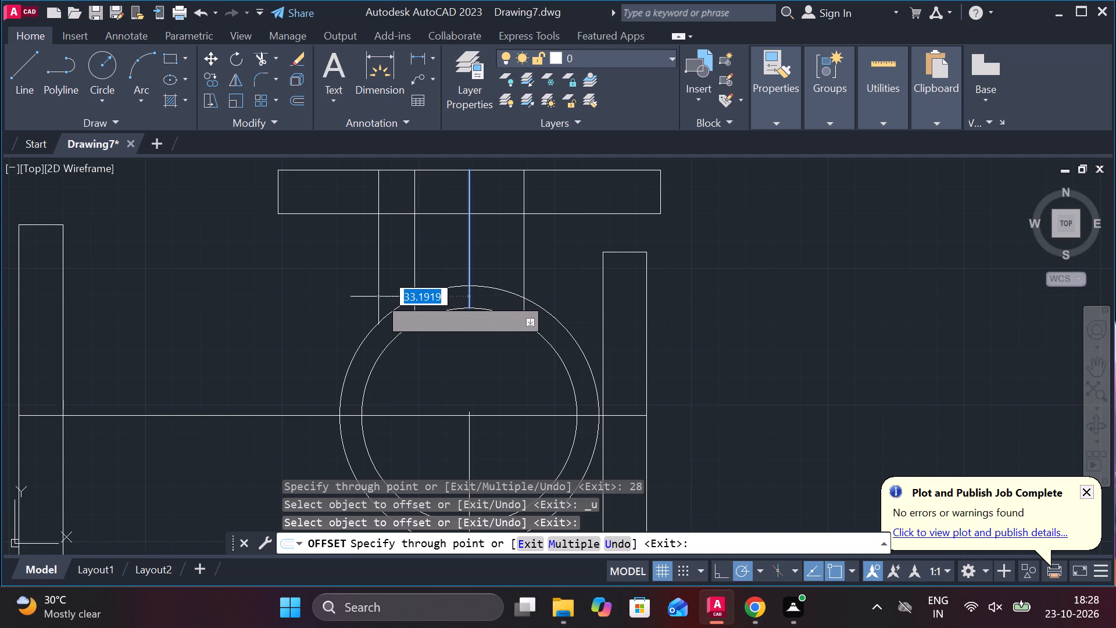
pyautogui.press('2')
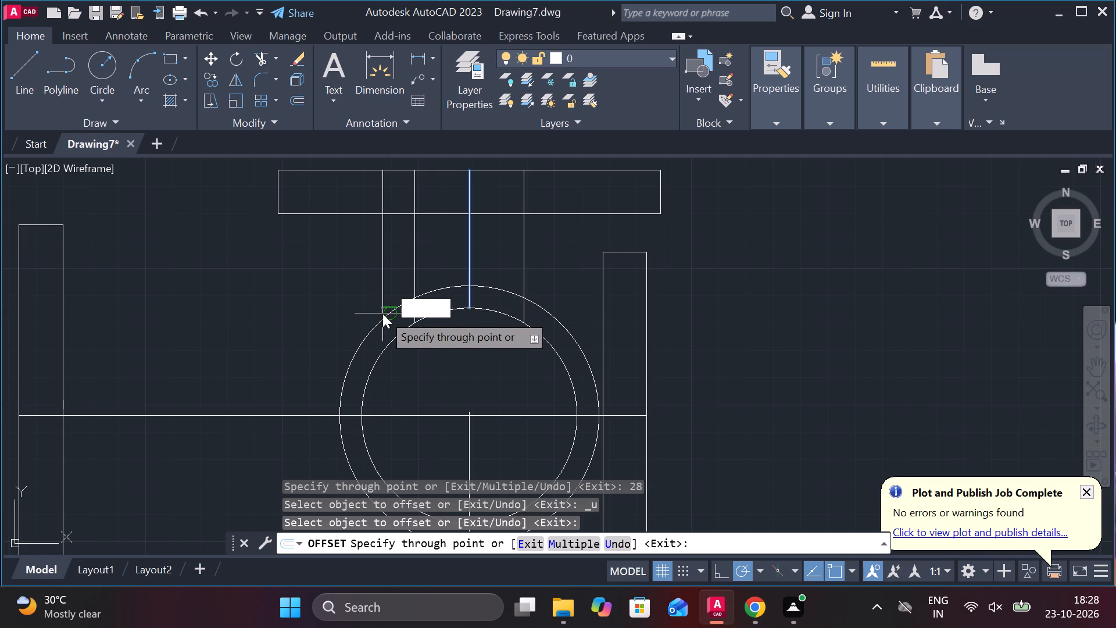
pyautogui.press('8')
pyautogui.press('Return')
pyautogui.click(470, 248)
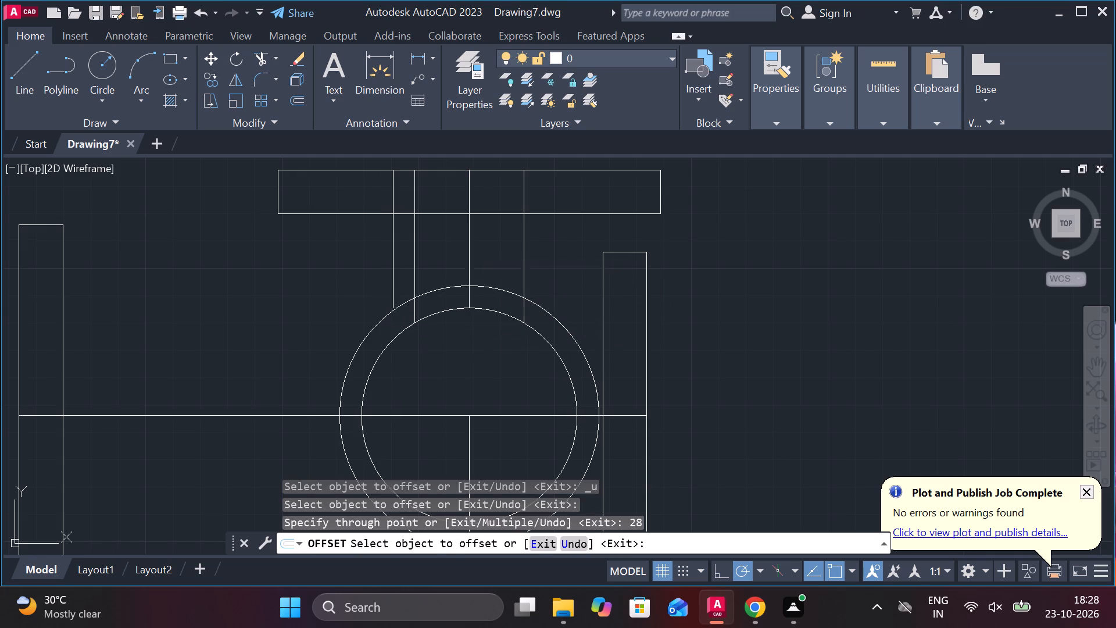
pyautogui.write('28')
pyautogui.press('Return')
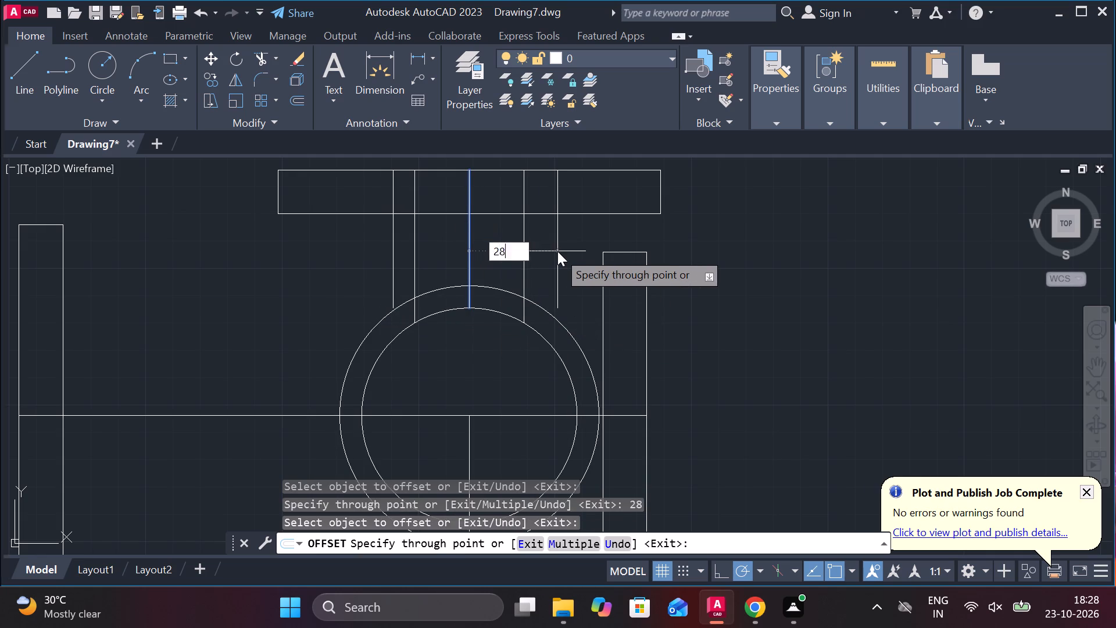
pyautogui.press('Escape')
# Extend the two outer neck lines, 28 from the centre line, down to the outer circle.
pyautogui.write('EX')
pyautogui.press('space')
pyautogui.click(544, 281)
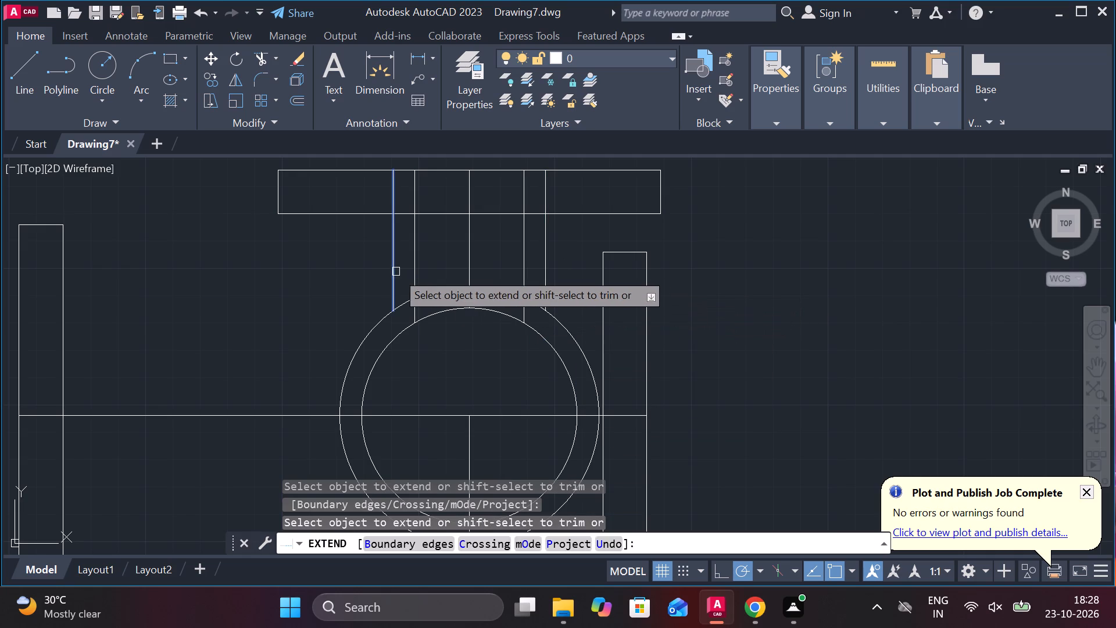
pyautogui.click(393, 272)
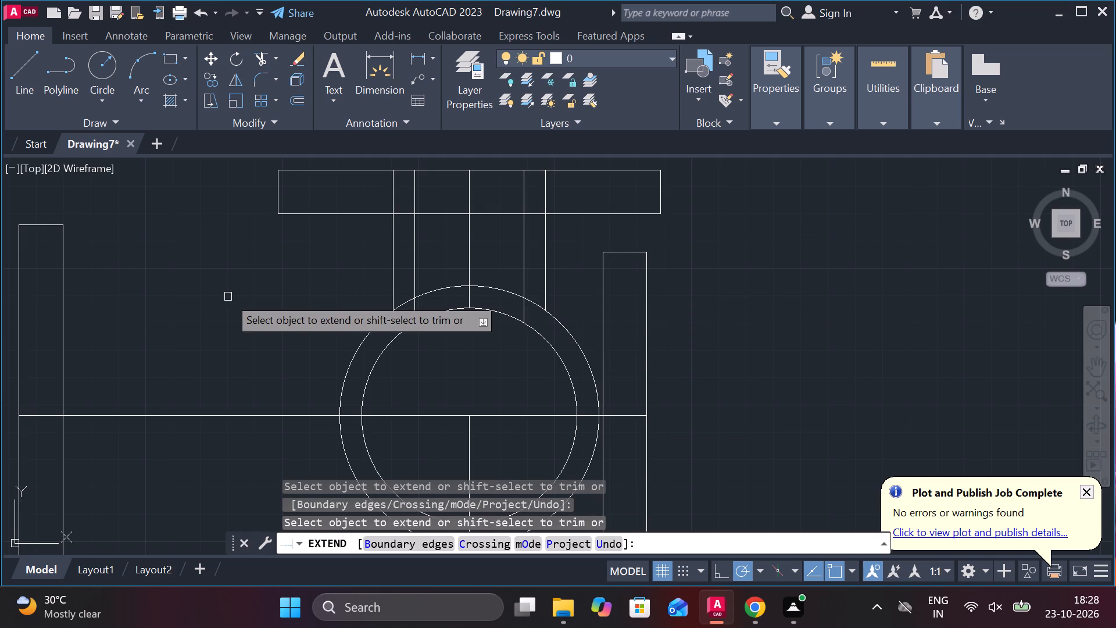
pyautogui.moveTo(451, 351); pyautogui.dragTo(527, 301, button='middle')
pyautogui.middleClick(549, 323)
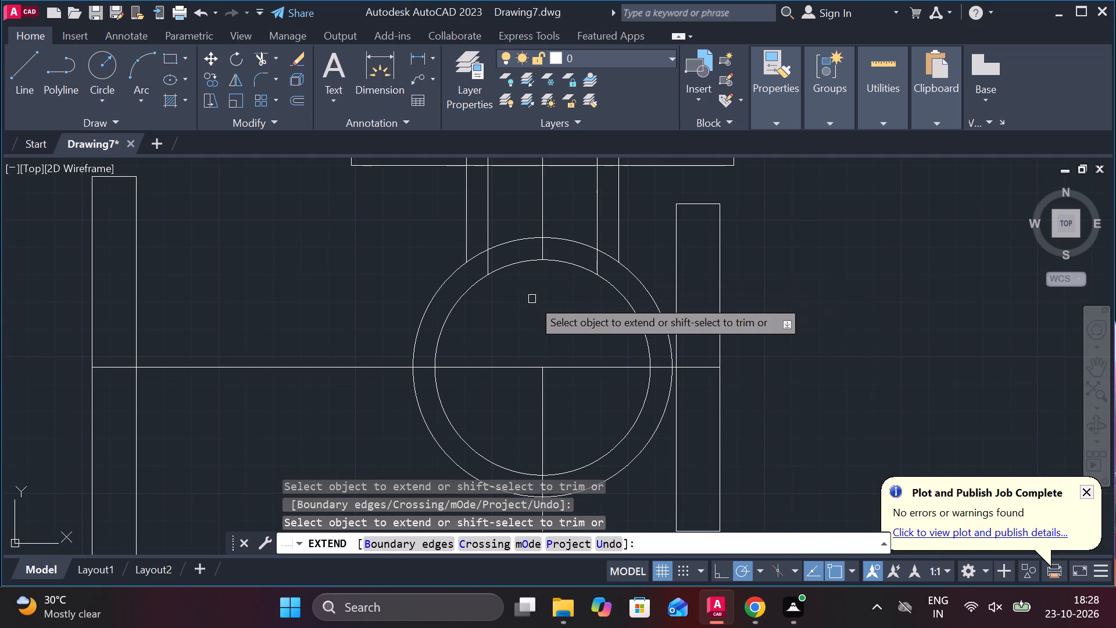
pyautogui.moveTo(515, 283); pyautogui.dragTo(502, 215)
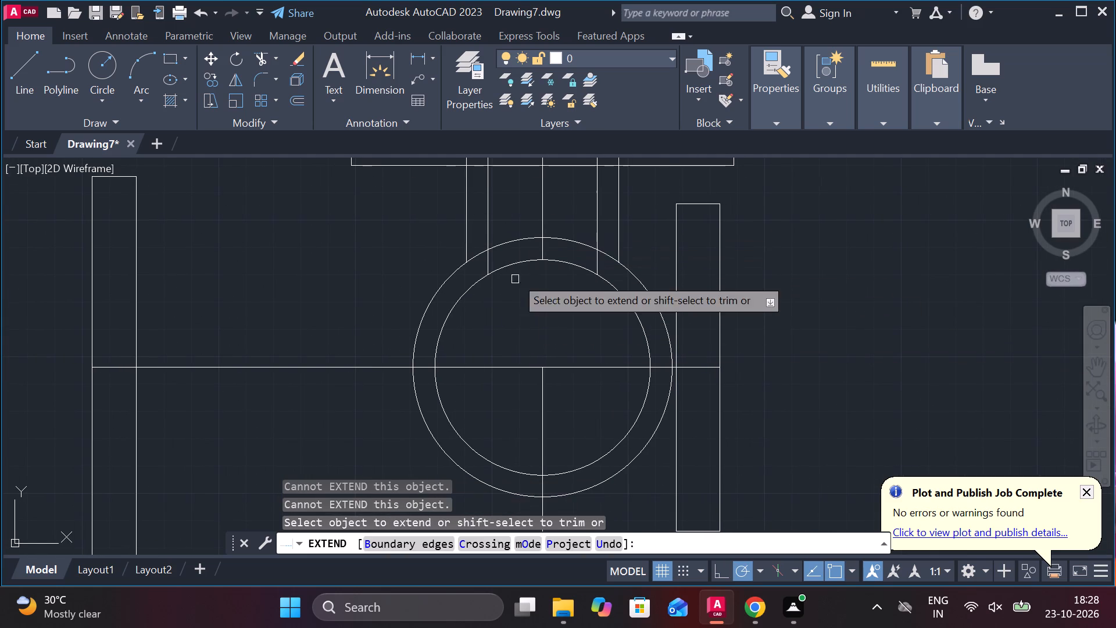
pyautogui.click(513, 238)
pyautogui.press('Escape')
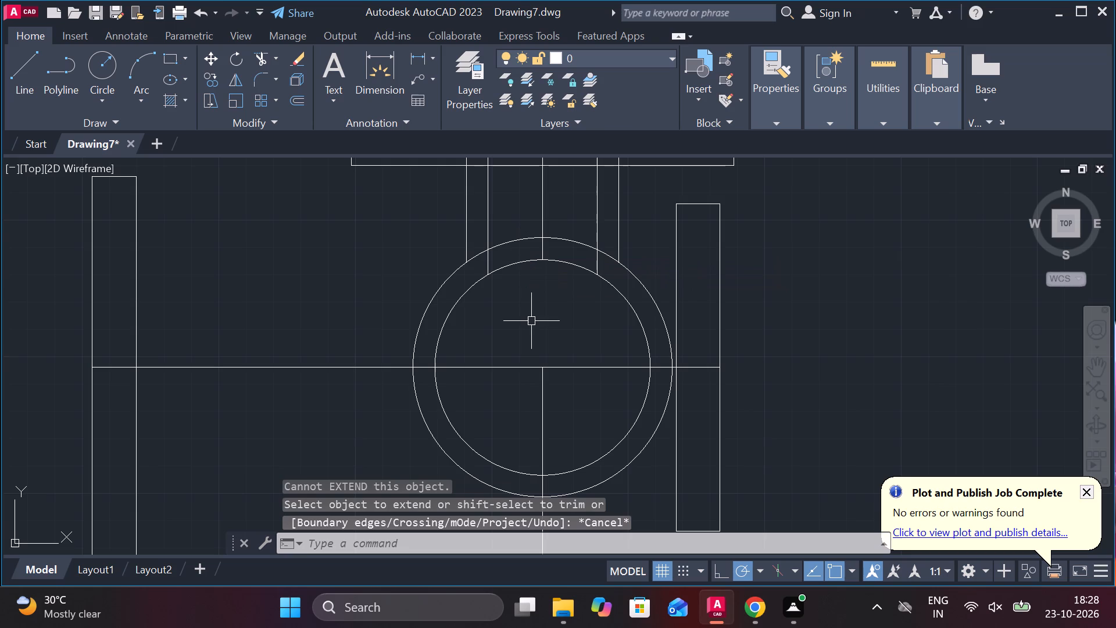
# Trim the top arcs of both circles between the two inner neck lines.
pyautogui.write('TR')
pyautogui.press('space')
pyautogui.moveTo(507, 234); pyautogui.dragTo(513, 304)
pyautogui.moveTo(560, 226); pyautogui.dragTo(569, 295)
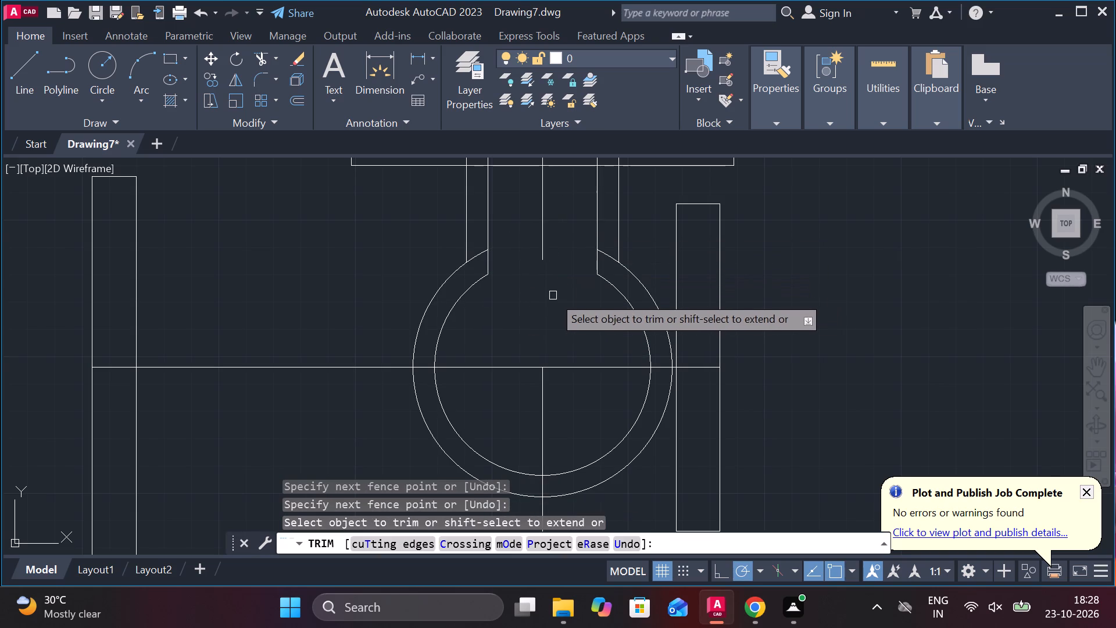
# Trim the outer circle's short arcs between the inner and outer vertical neck lines on both sides.
pyautogui.click(479, 259)
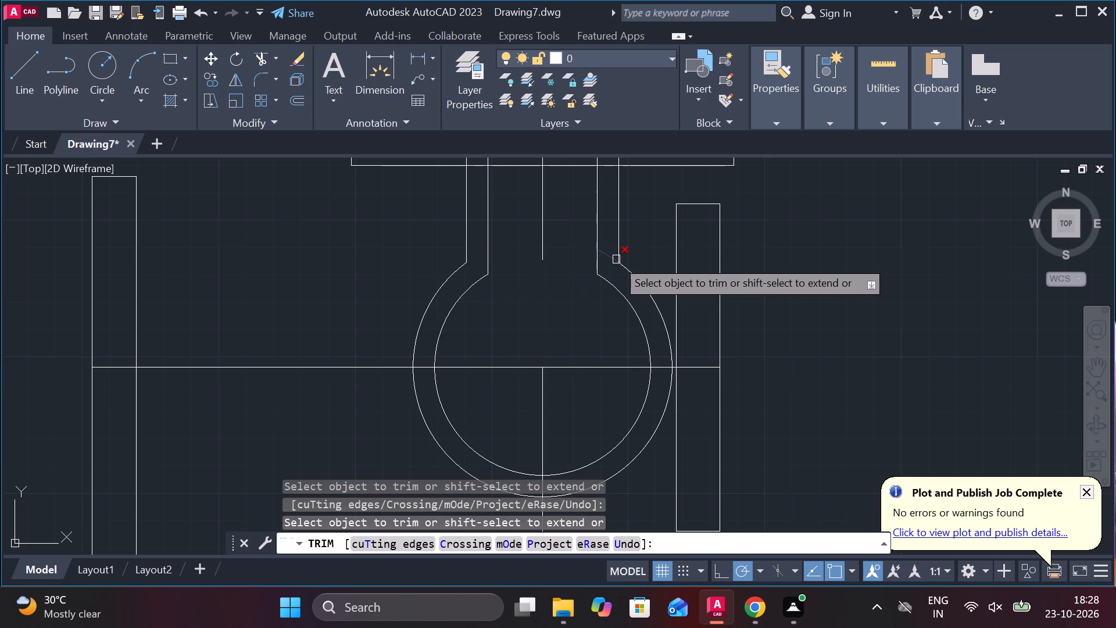
pyautogui.click(616, 259)
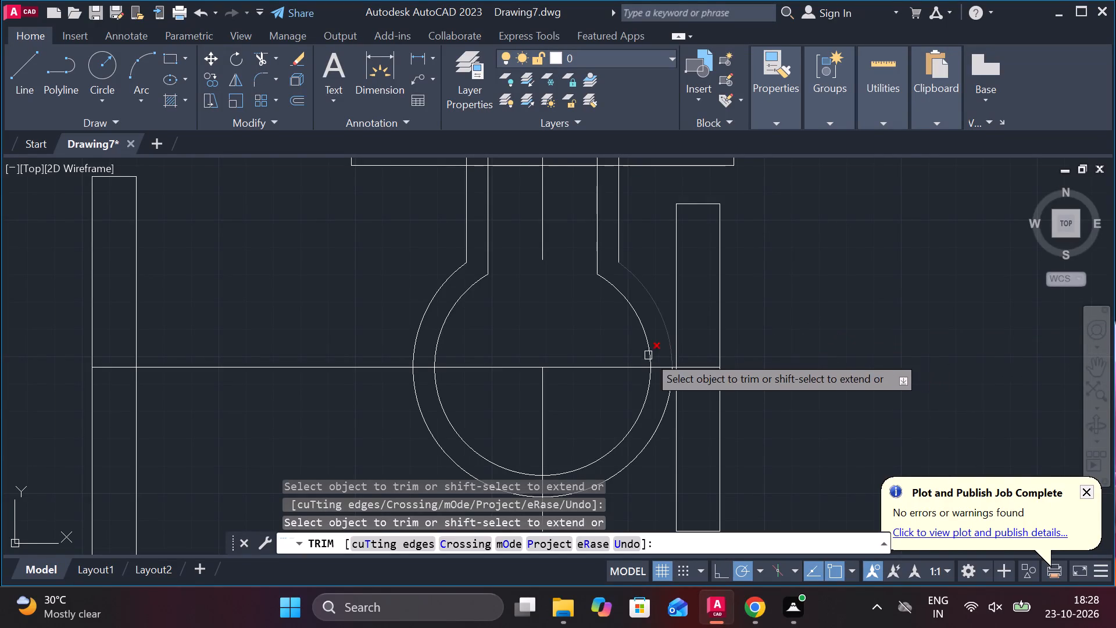
pyautogui.press('Escape')
# Draw a horizontal line from 28 above the midpoint of the left flange's inner edge to just past the outer circle.
pyautogui.scroll(-1, 571, 344)
pyautogui.moveTo(600, 348); pyautogui.dragTo(619, 345, button='middle')
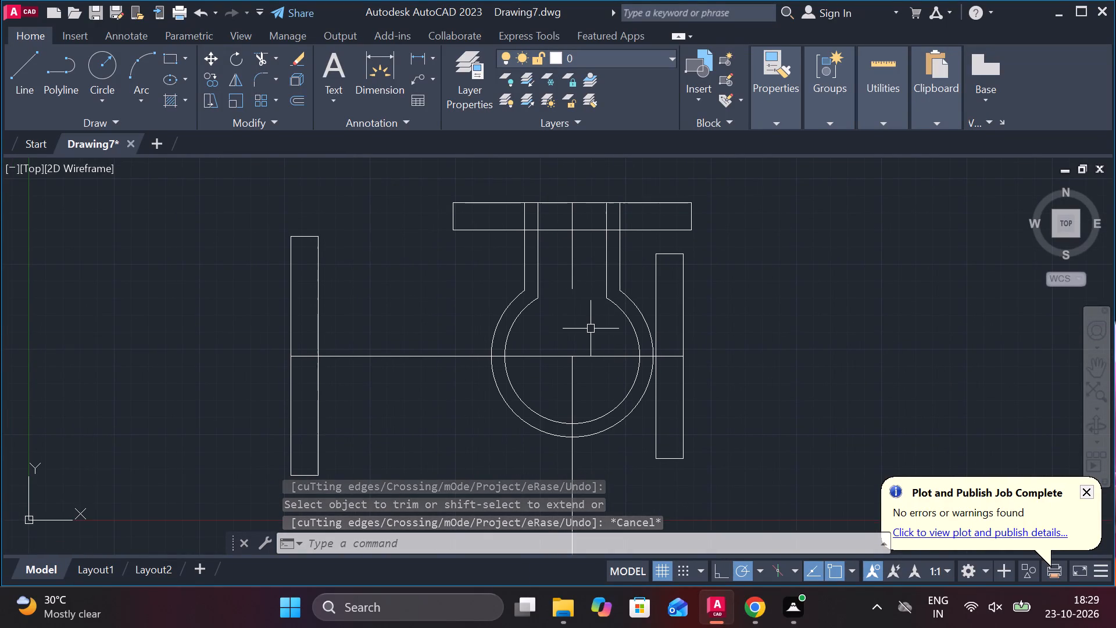
pyautogui.scroll(-1, 591, 329)
pyautogui.scroll(2, 521, 341)
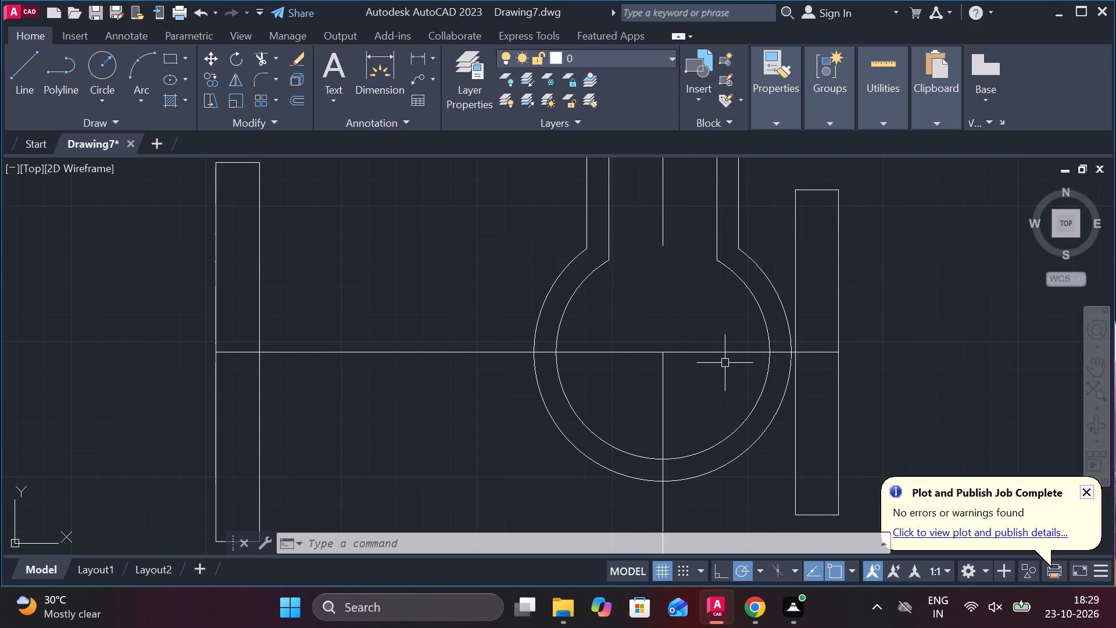
pyautogui.scroll(1, 709, 344)
pyautogui.scroll(-2, 697, 327)
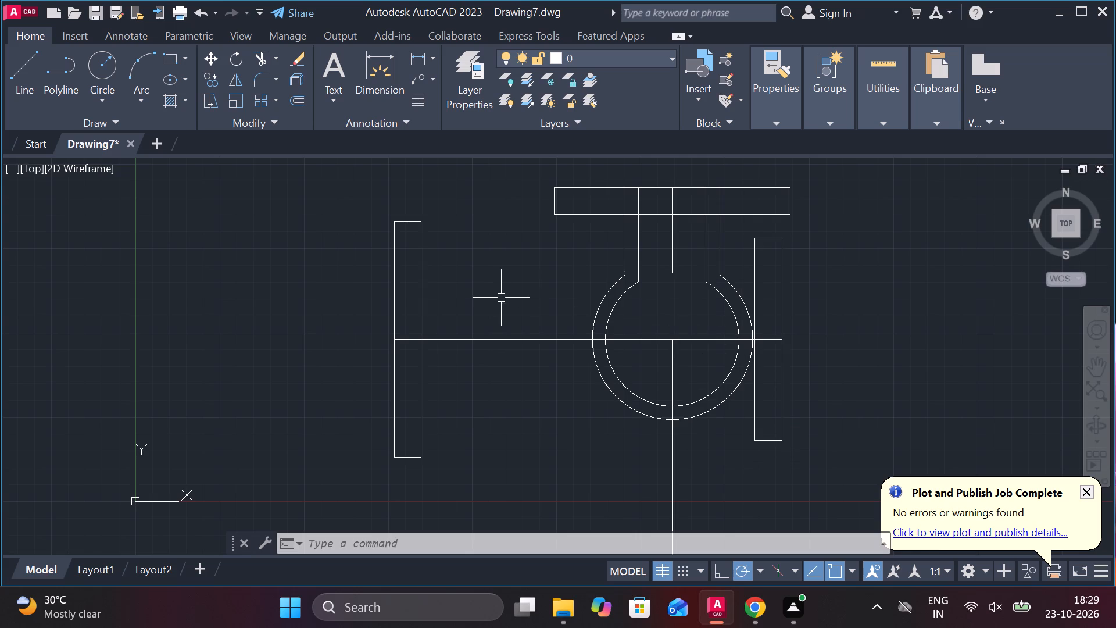
pyautogui.press('l')
pyautogui.press('Return')
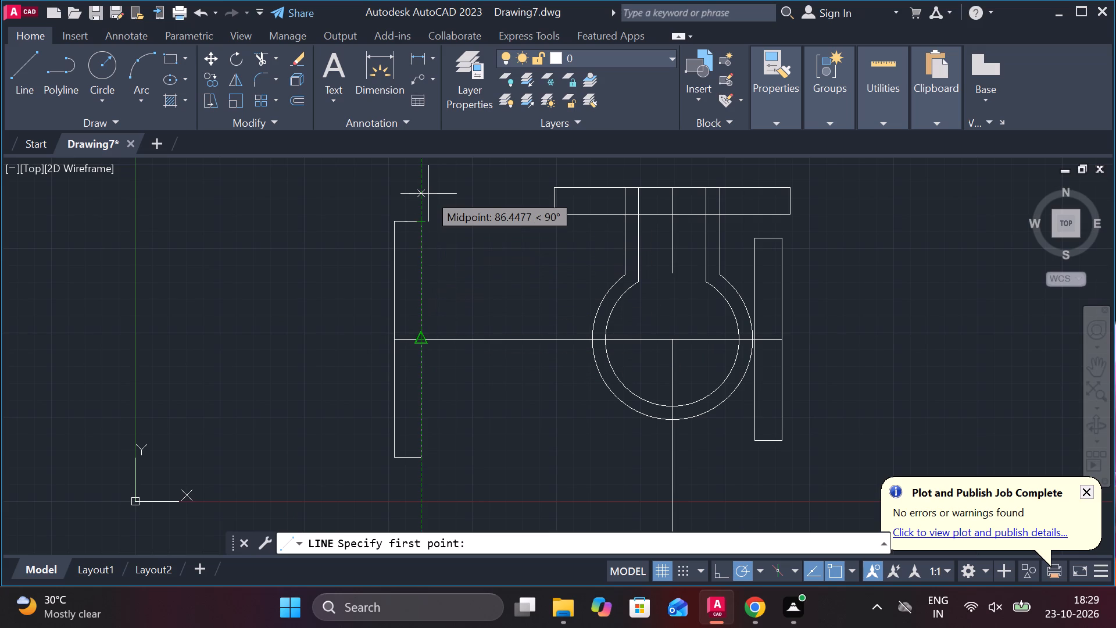
pyautogui.write('28')
pyautogui.press('Return')
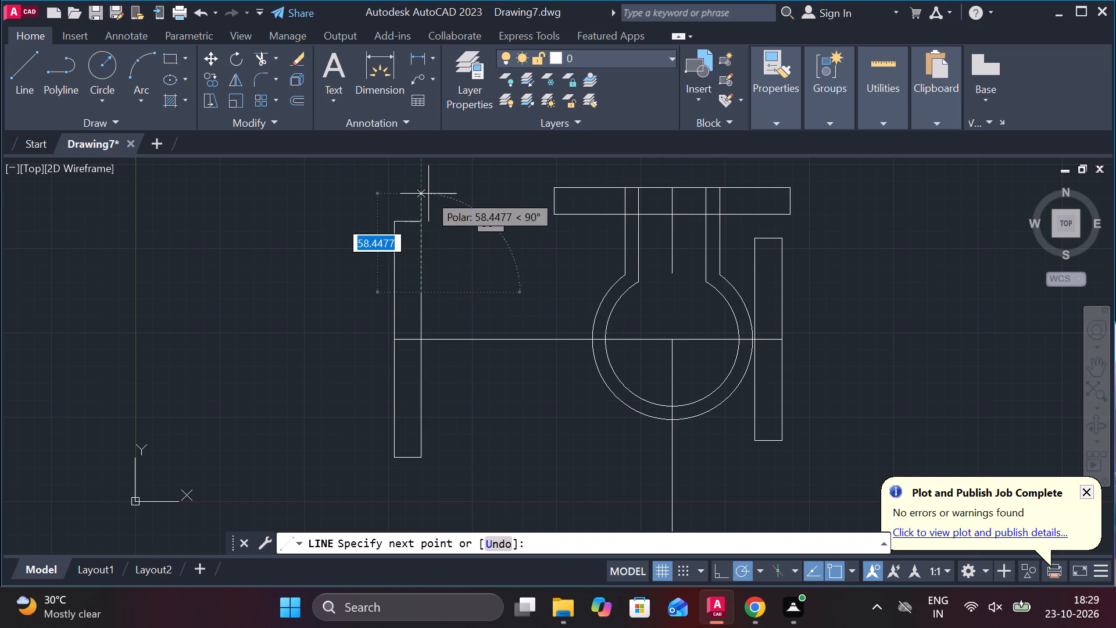
pyautogui.scroll(1, 604, 292)
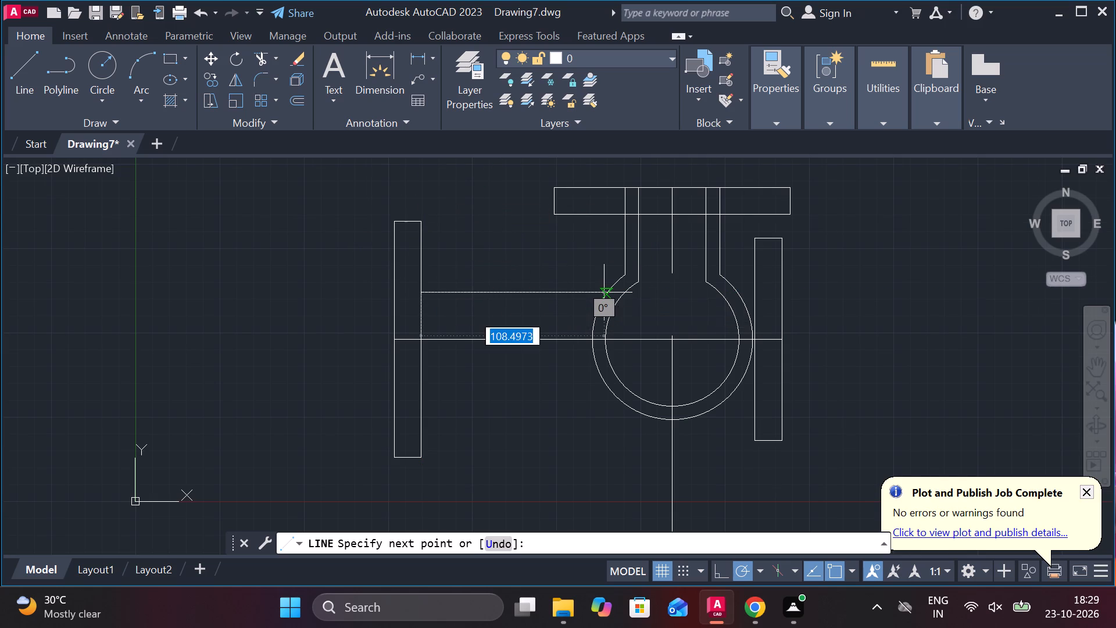
pyautogui.scroll(3, 617, 297)
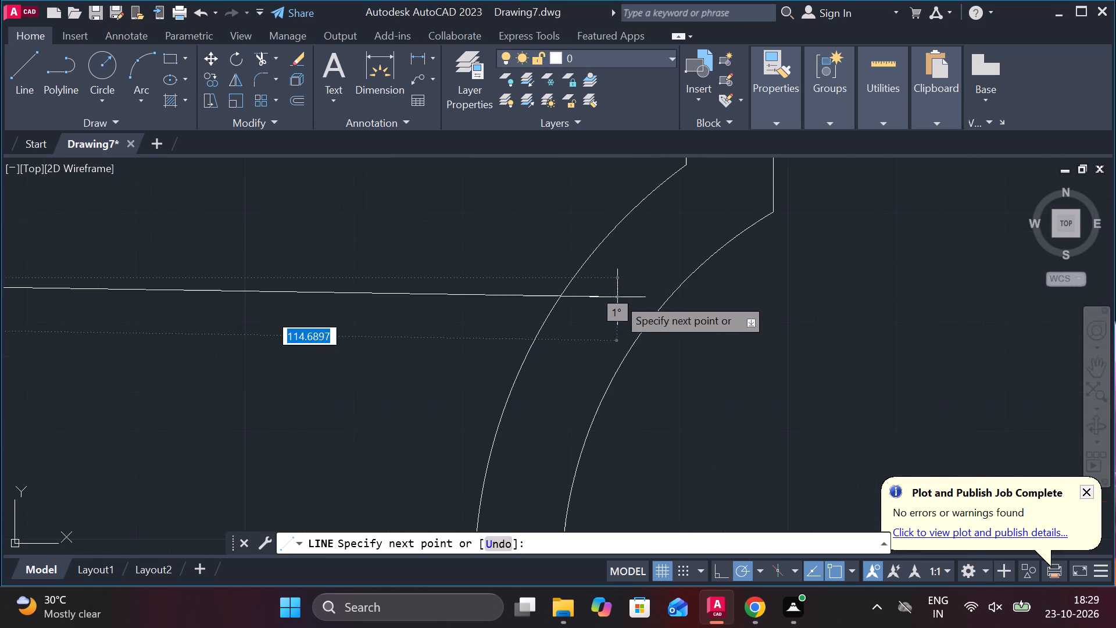
pyautogui.click(614, 284)
pyautogui.press('Escape')
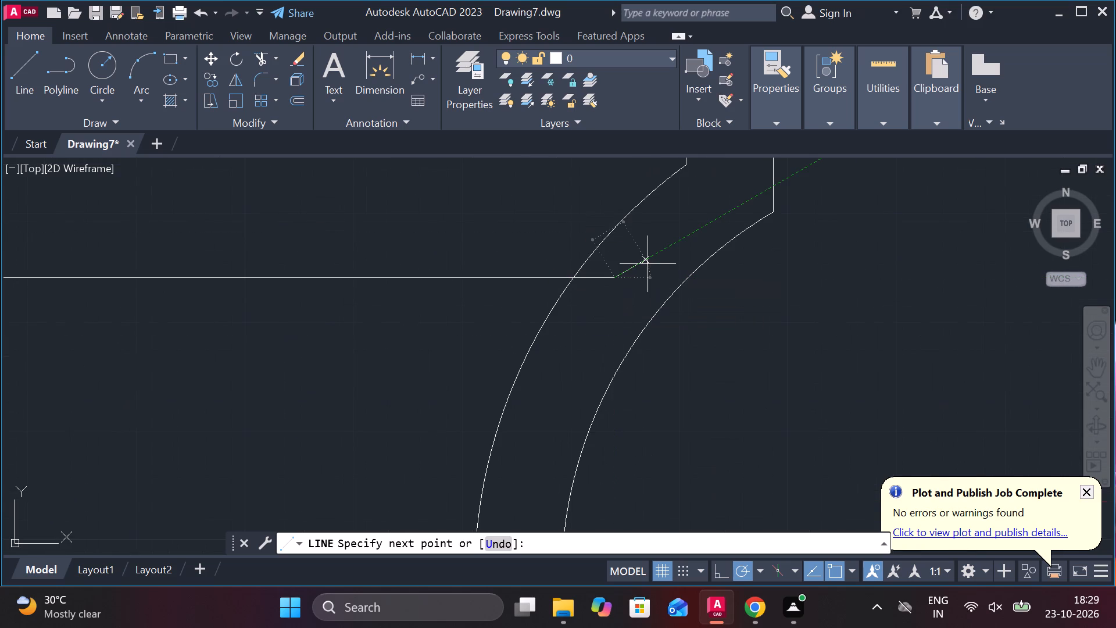
# Trim the end of the new horizontal neck line that overhangs inside the outer circle.
pyautogui.write('TR')
pyautogui.press('space')
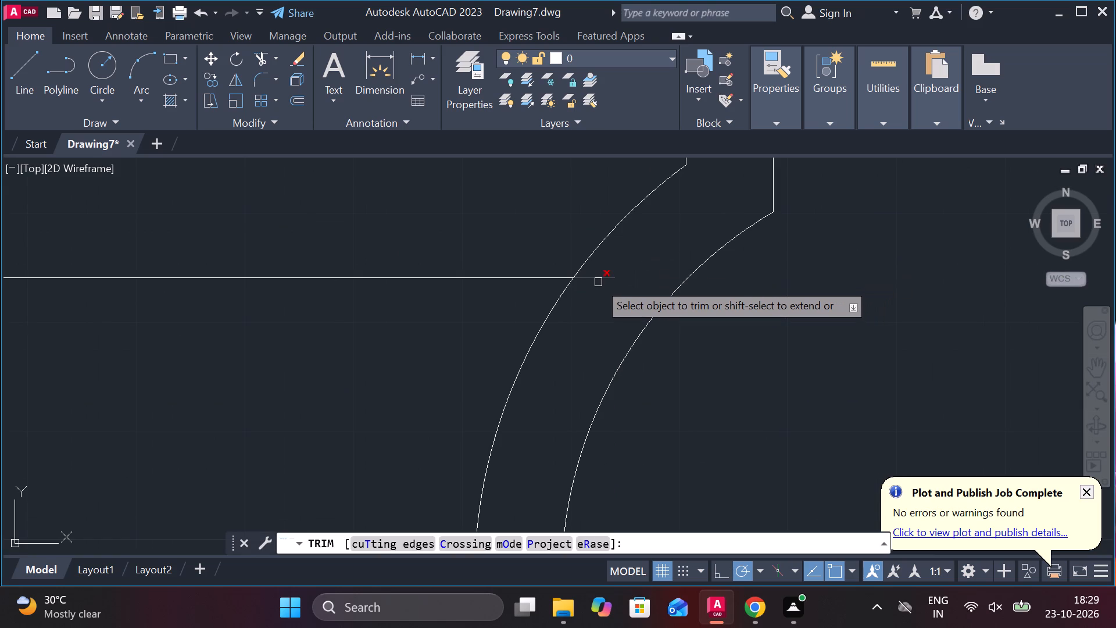
pyautogui.click(598, 282)
pyautogui.scroll(-2, 595, 286)
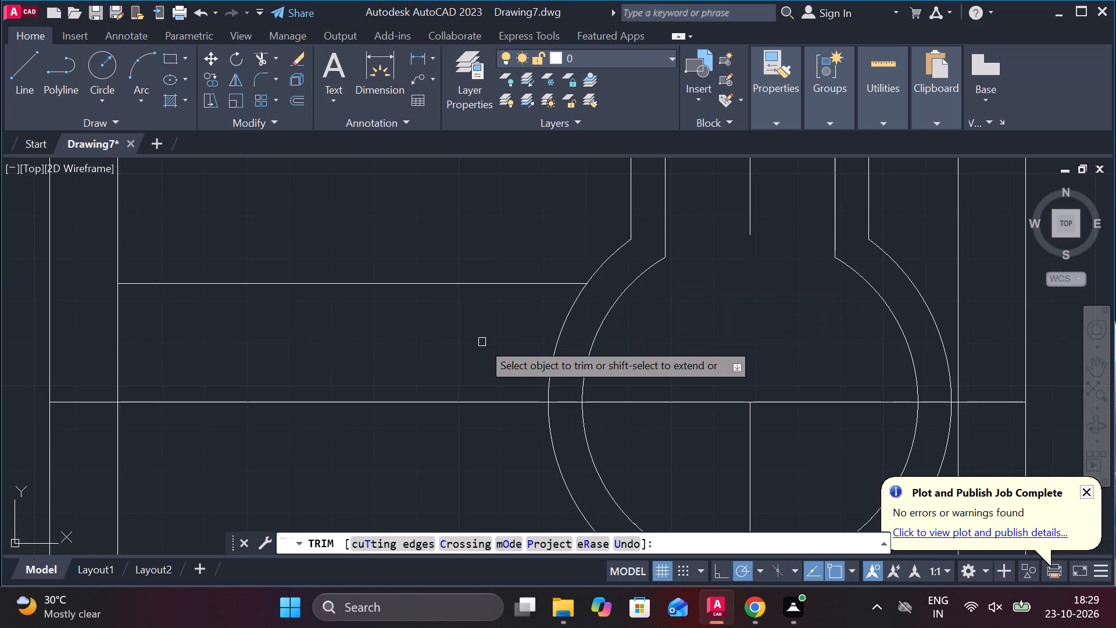
pyautogui.scroll(-2, 482, 342)
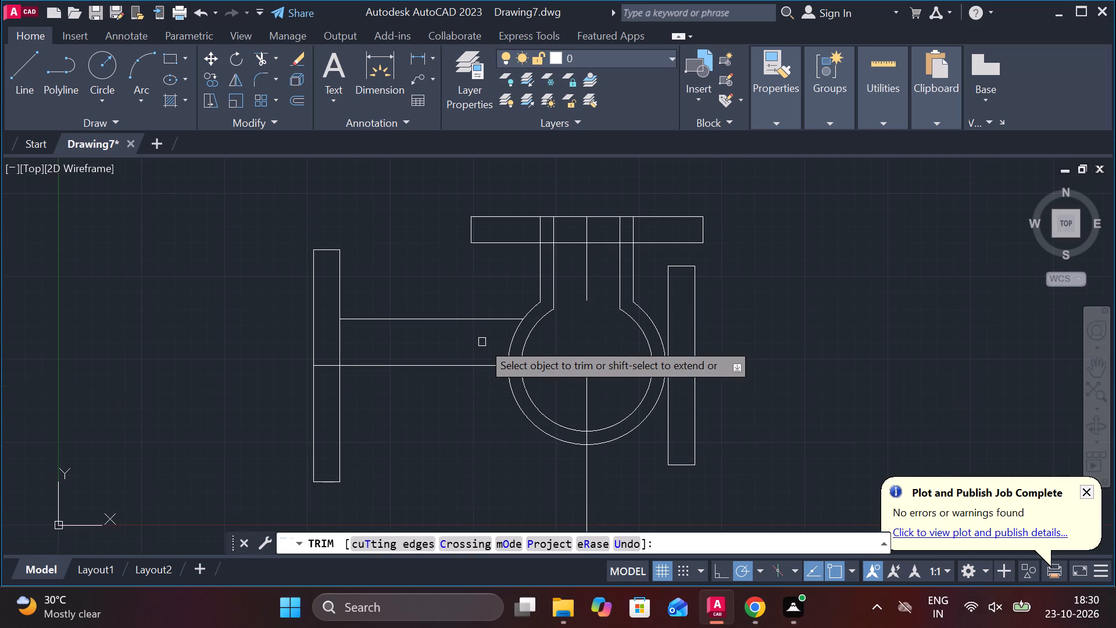
pyautogui.press('Escape')
# Offset the upper horizontal neck line 56 downward to form the lower neck line.
pyautogui.doubleClick(455, 323)
pyautogui.press('o')
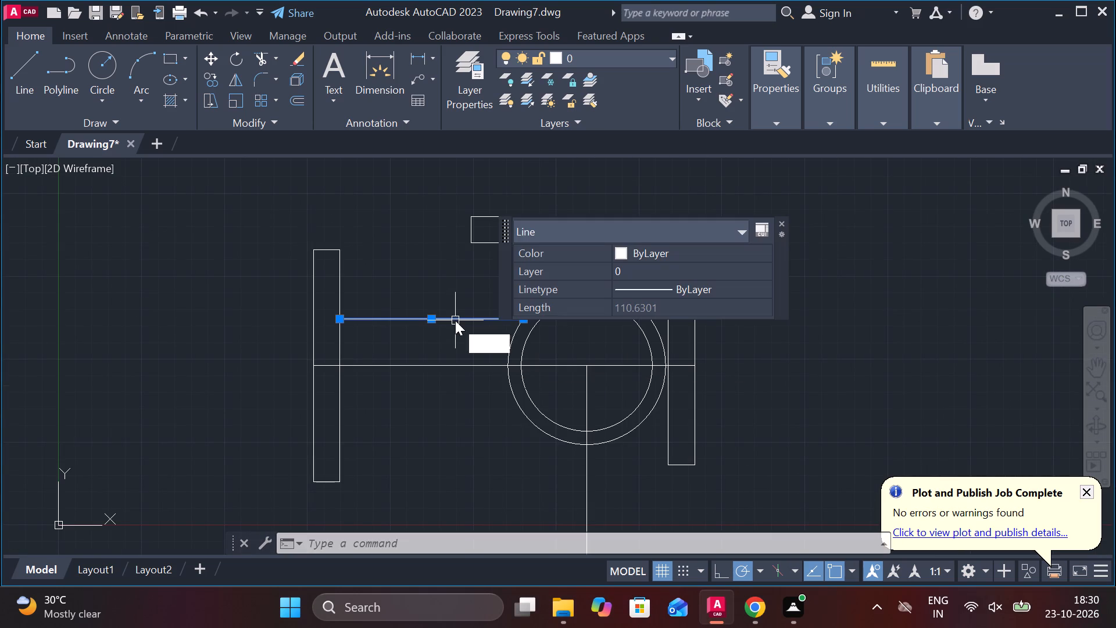
pyautogui.press('Return')
pyautogui.press('Return')
pyautogui.press('5')
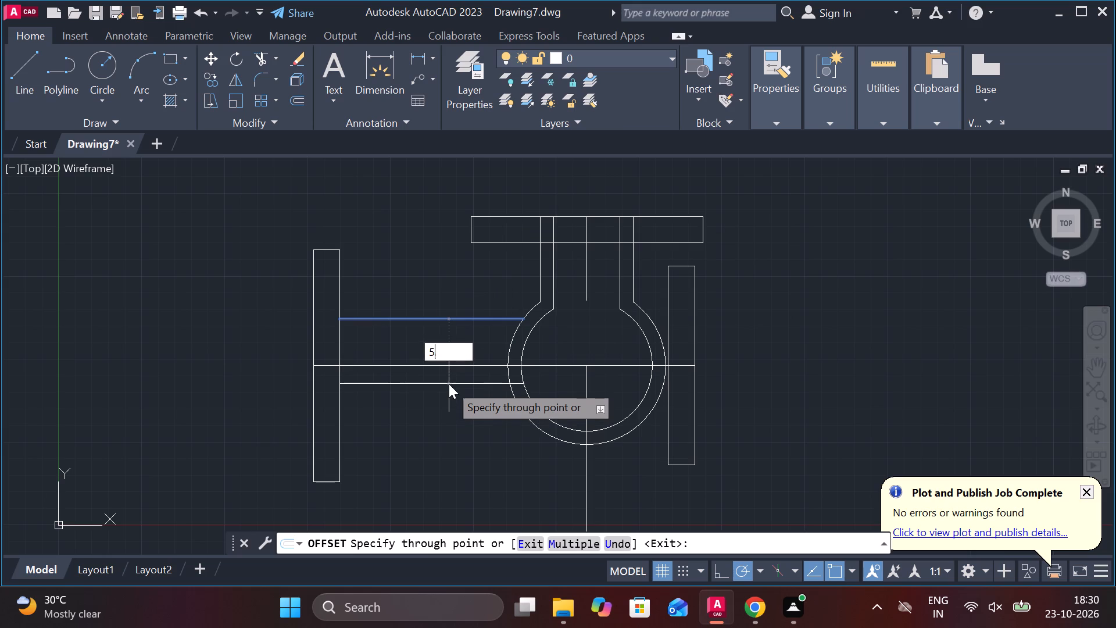
pyautogui.press('6')
pyautogui.press('Return')
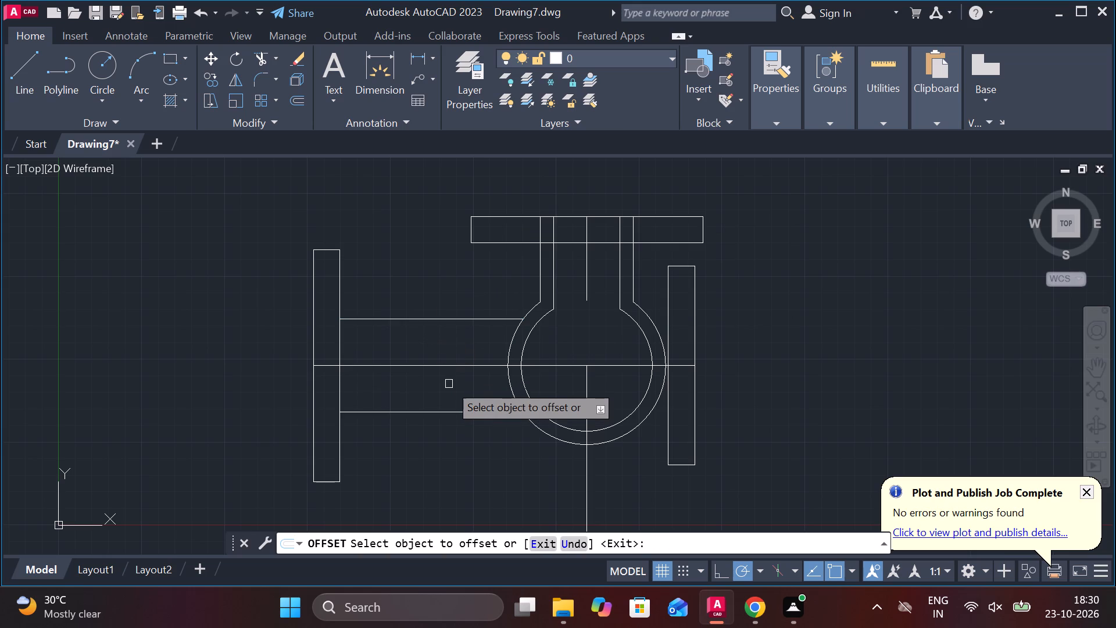
pyautogui.middleClick(460, 430)
pyautogui.press('Escape')
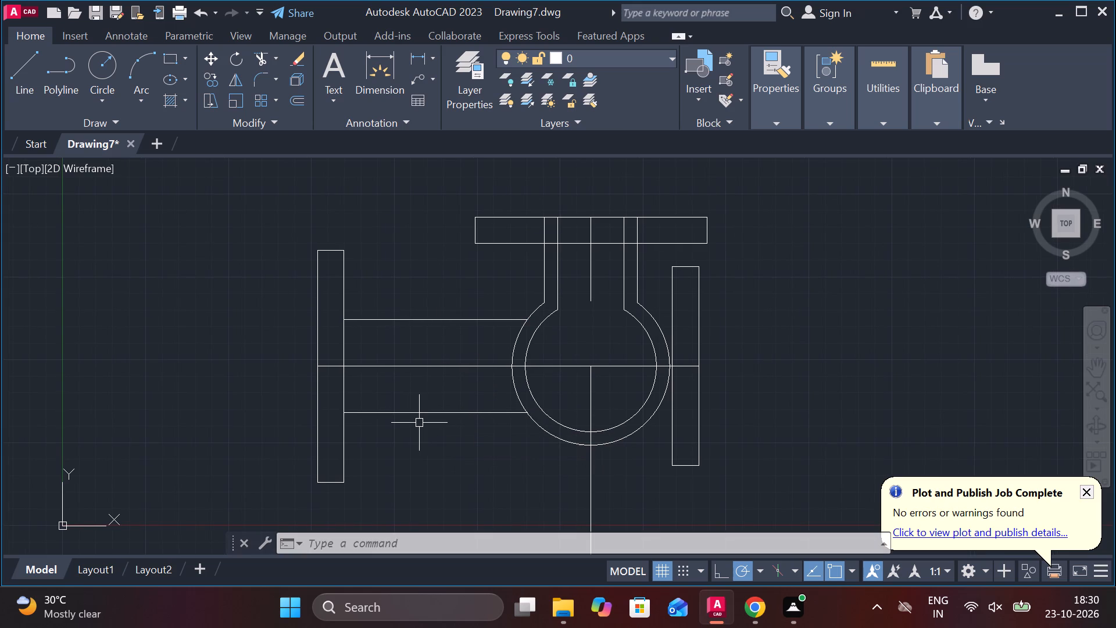
# Trim the left flange's inner edge between the two horizontal neck lines, above and below the centre line.
pyautogui.write('TR')
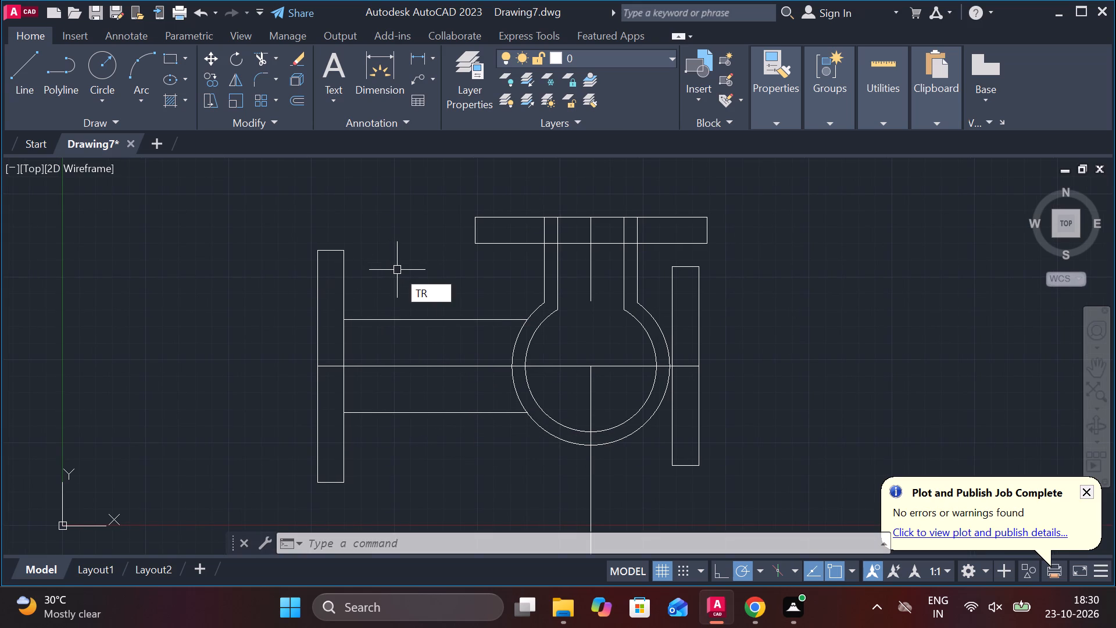
pyautogui.press('space')
pyautogui.click(340, 327)
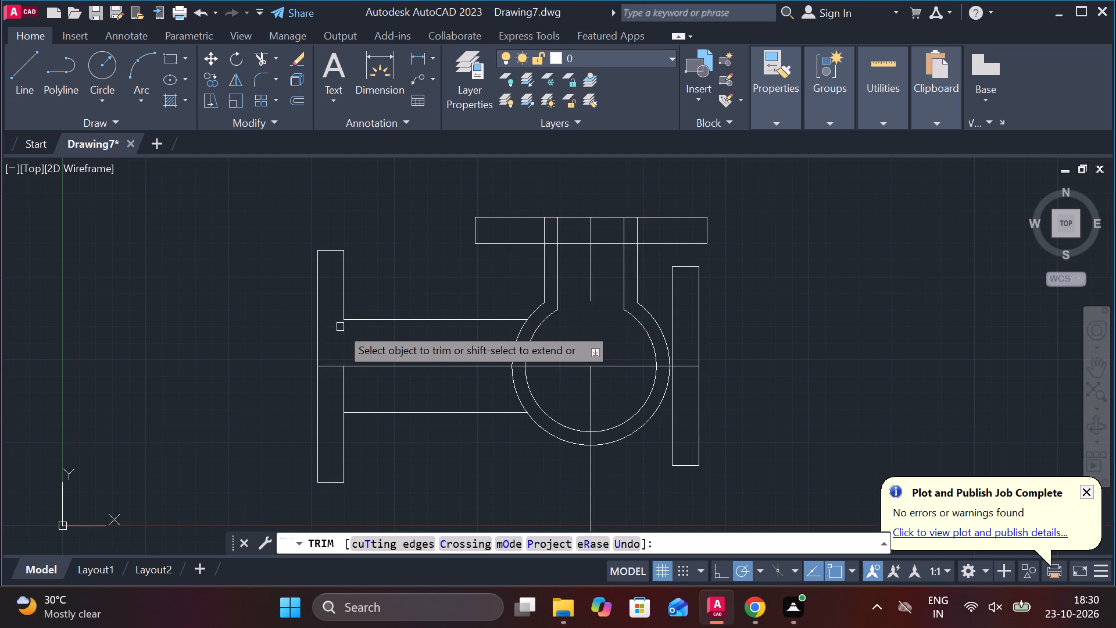
pyautogui.click(341, 379)
pyautogui.moveTo(474, 470); pyautogui.dragTo(577, 413, button='middle')
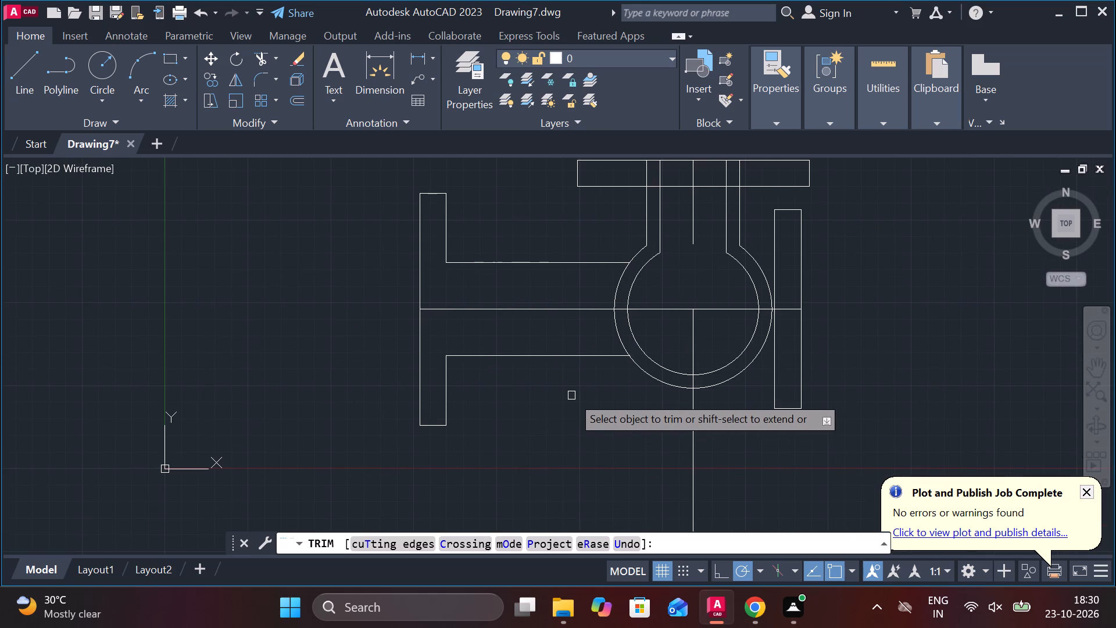
pyautogui.press('Escape')
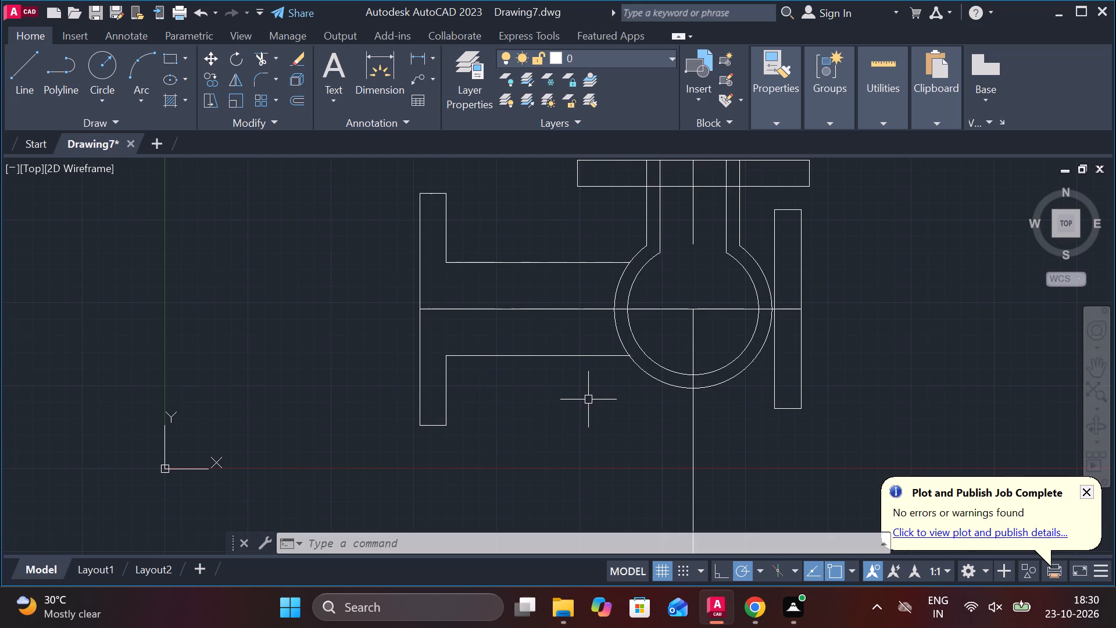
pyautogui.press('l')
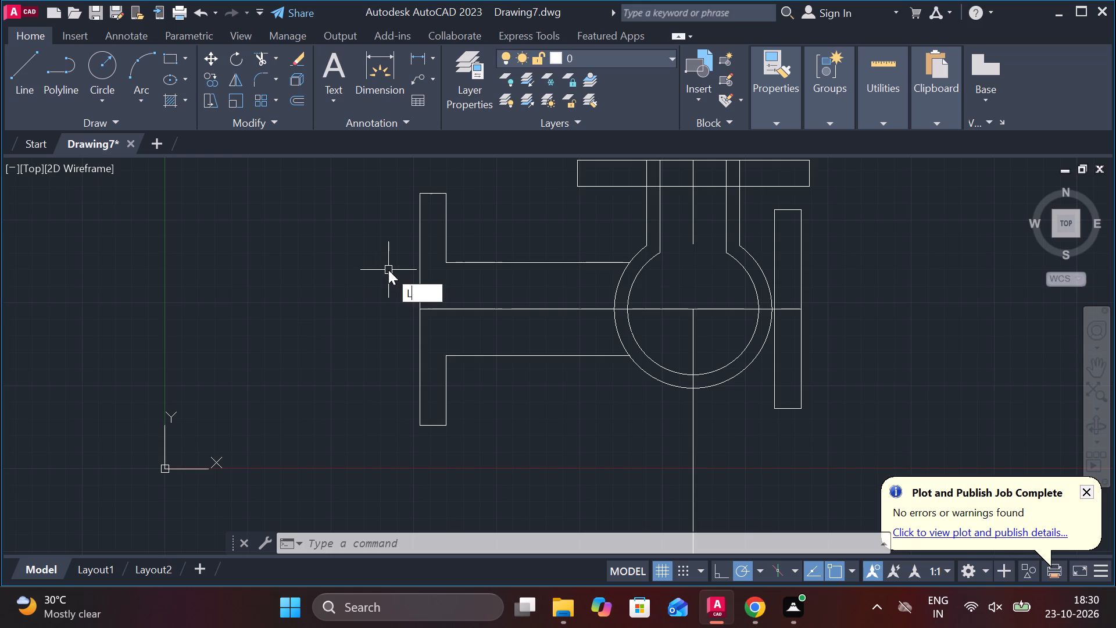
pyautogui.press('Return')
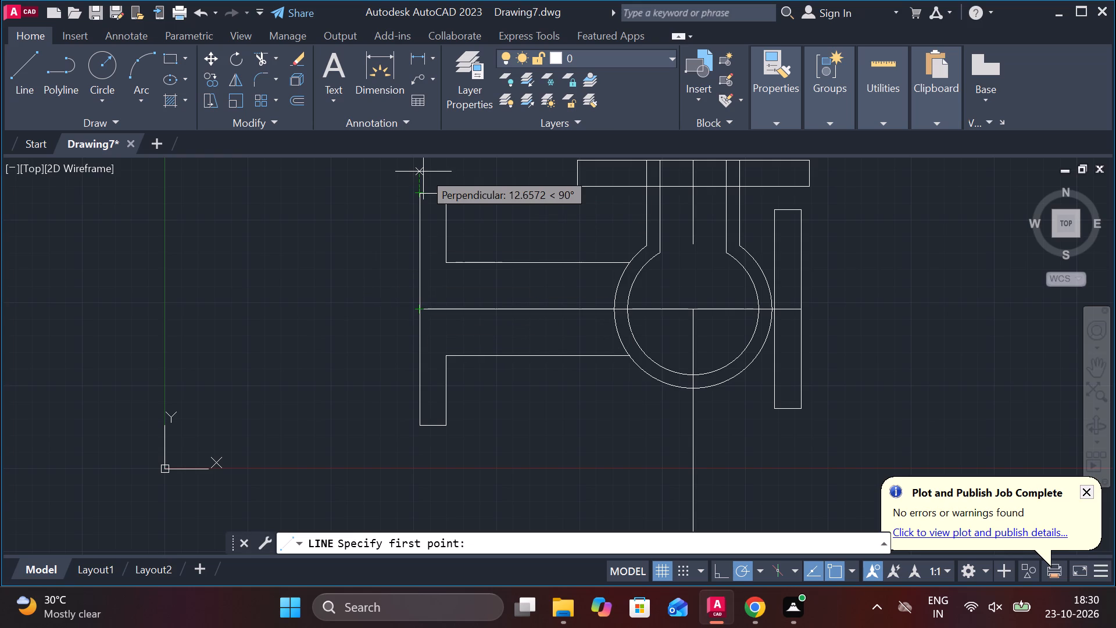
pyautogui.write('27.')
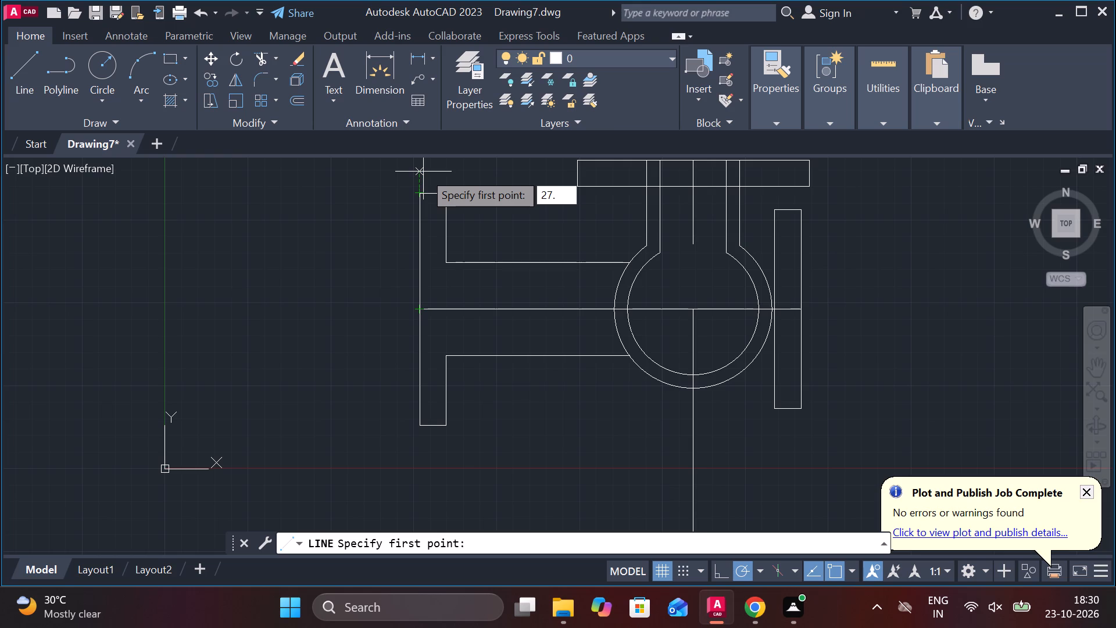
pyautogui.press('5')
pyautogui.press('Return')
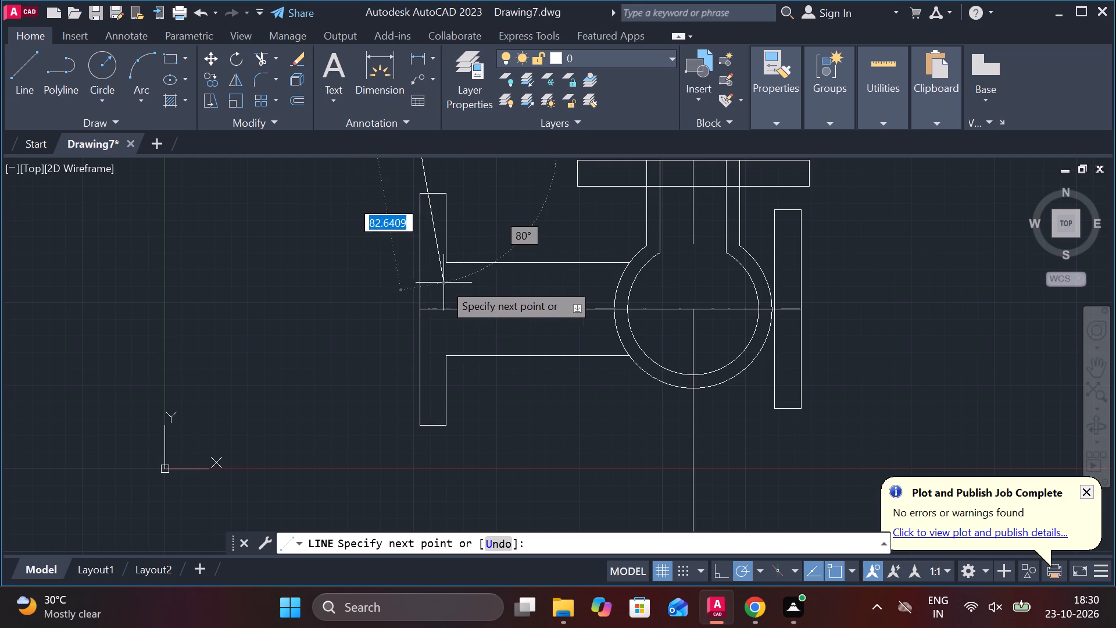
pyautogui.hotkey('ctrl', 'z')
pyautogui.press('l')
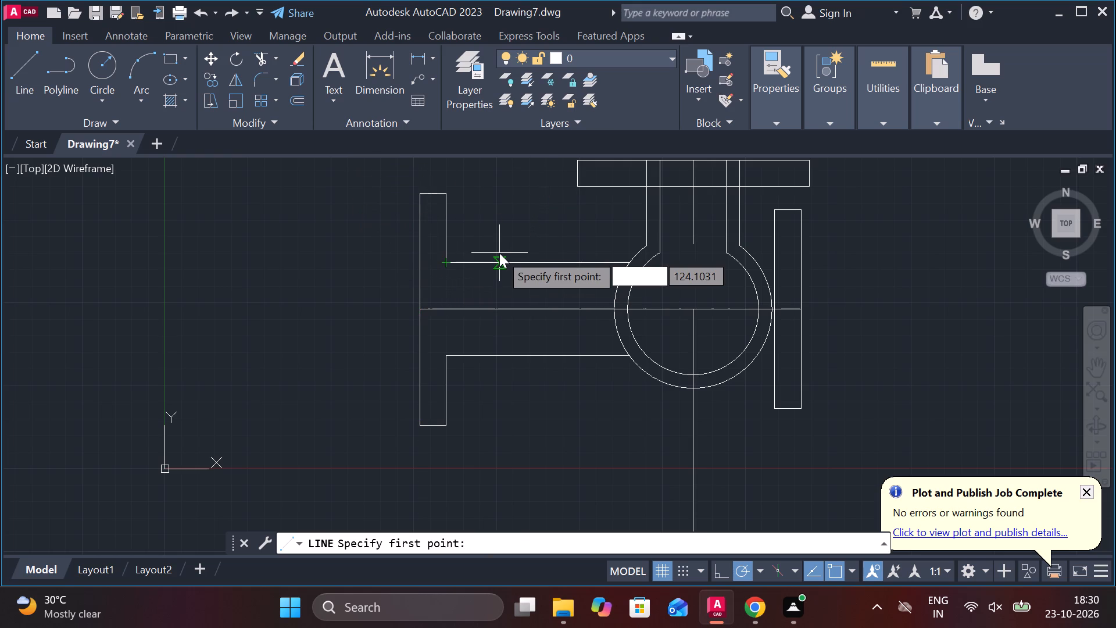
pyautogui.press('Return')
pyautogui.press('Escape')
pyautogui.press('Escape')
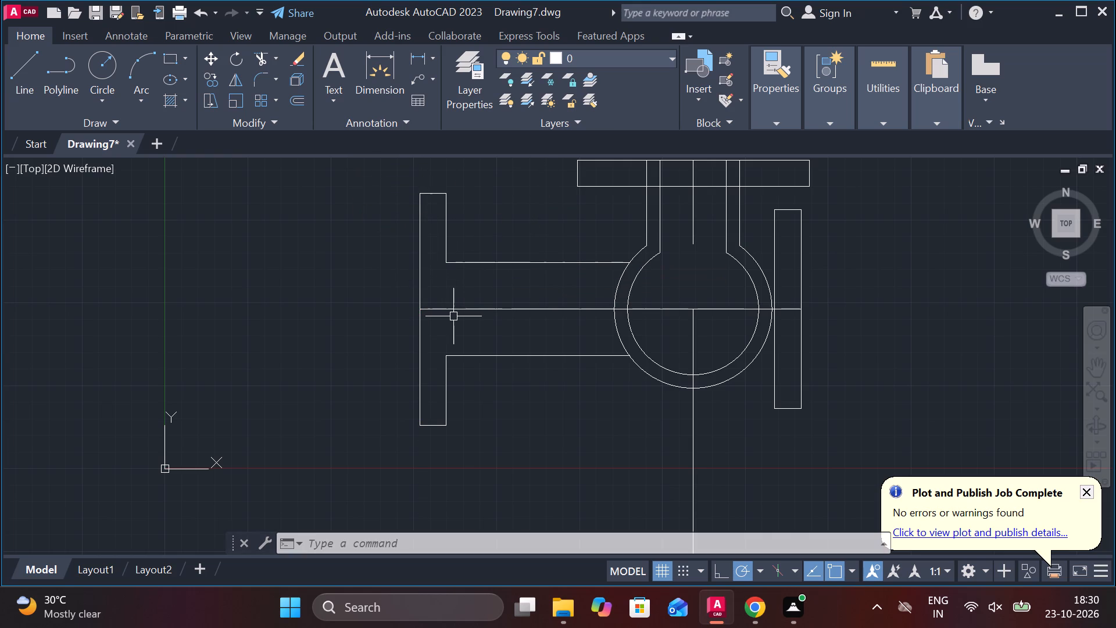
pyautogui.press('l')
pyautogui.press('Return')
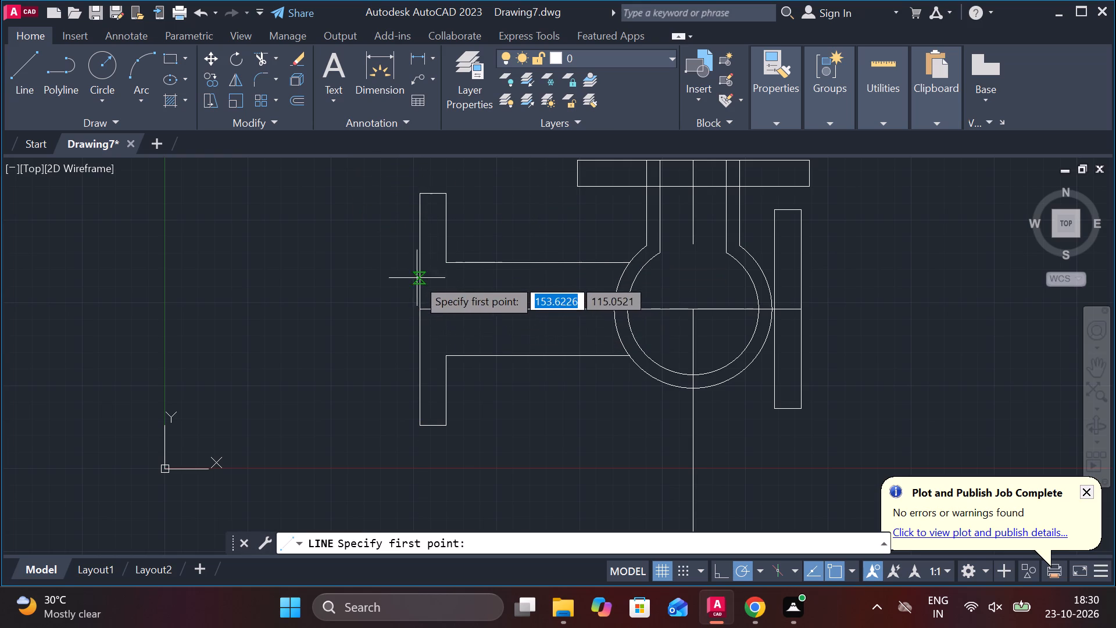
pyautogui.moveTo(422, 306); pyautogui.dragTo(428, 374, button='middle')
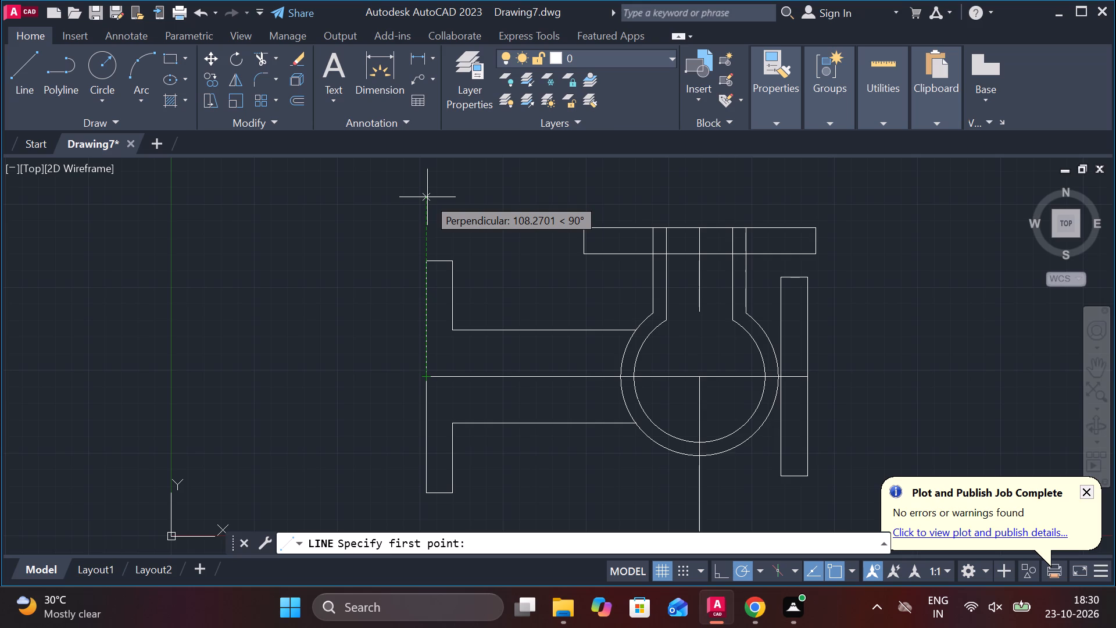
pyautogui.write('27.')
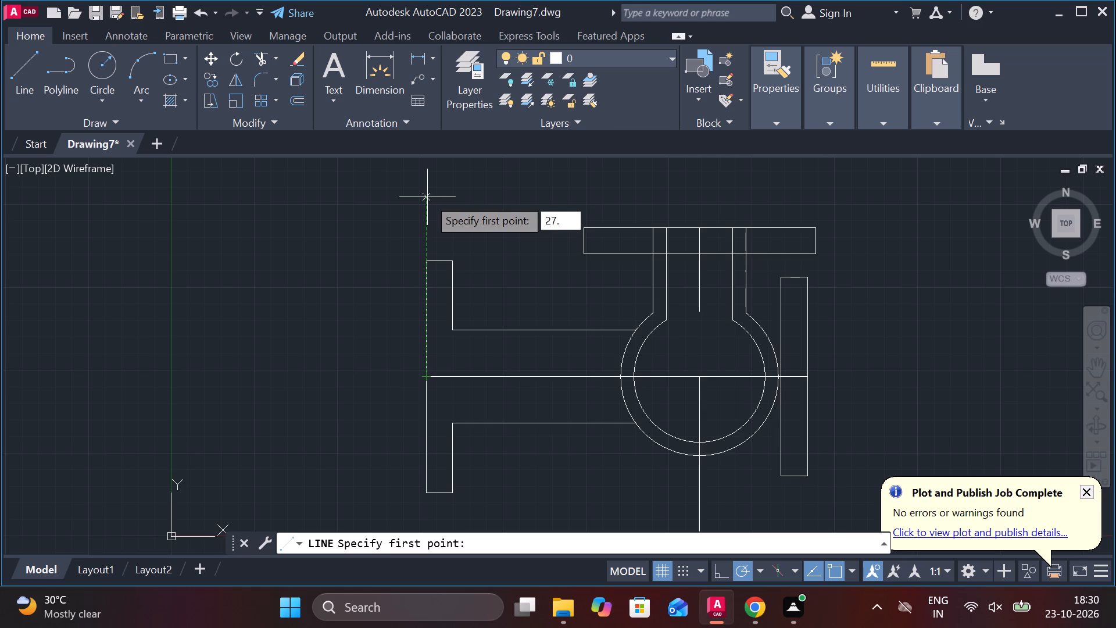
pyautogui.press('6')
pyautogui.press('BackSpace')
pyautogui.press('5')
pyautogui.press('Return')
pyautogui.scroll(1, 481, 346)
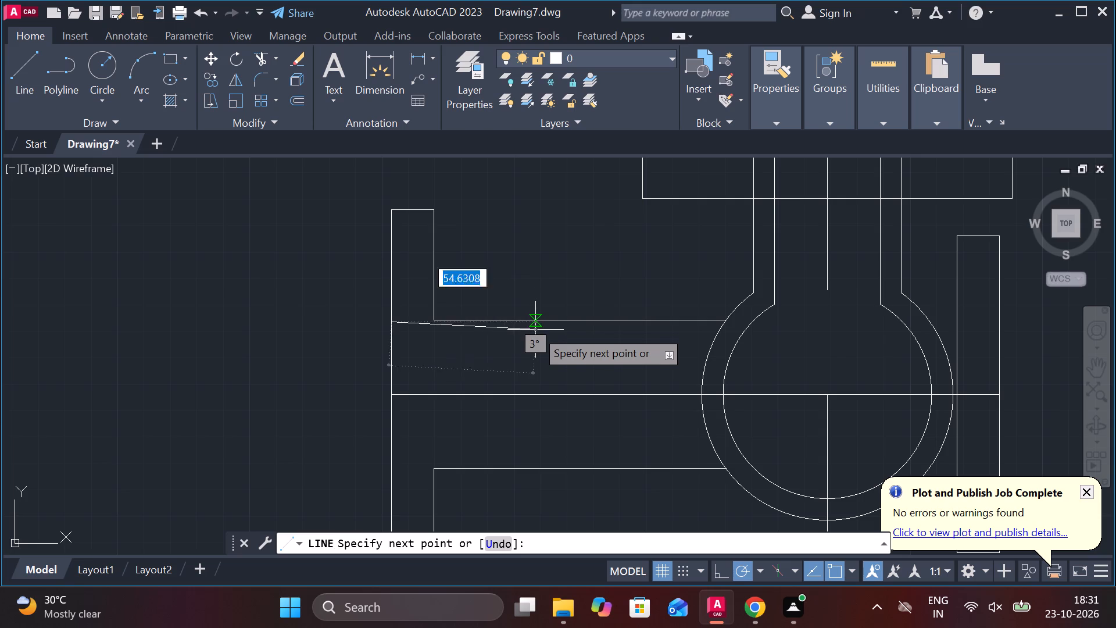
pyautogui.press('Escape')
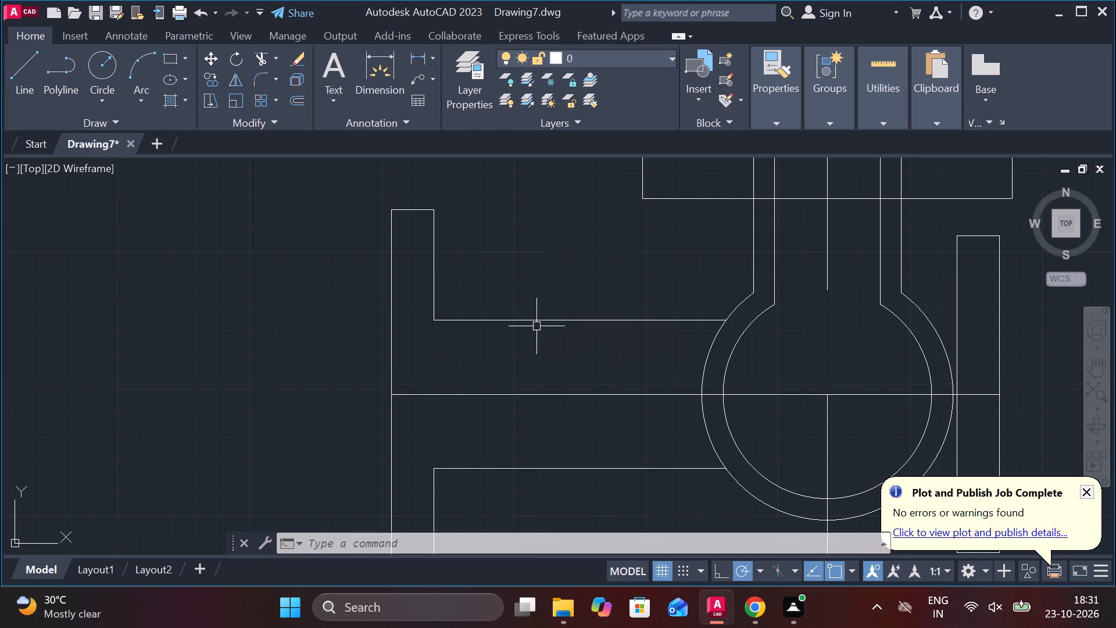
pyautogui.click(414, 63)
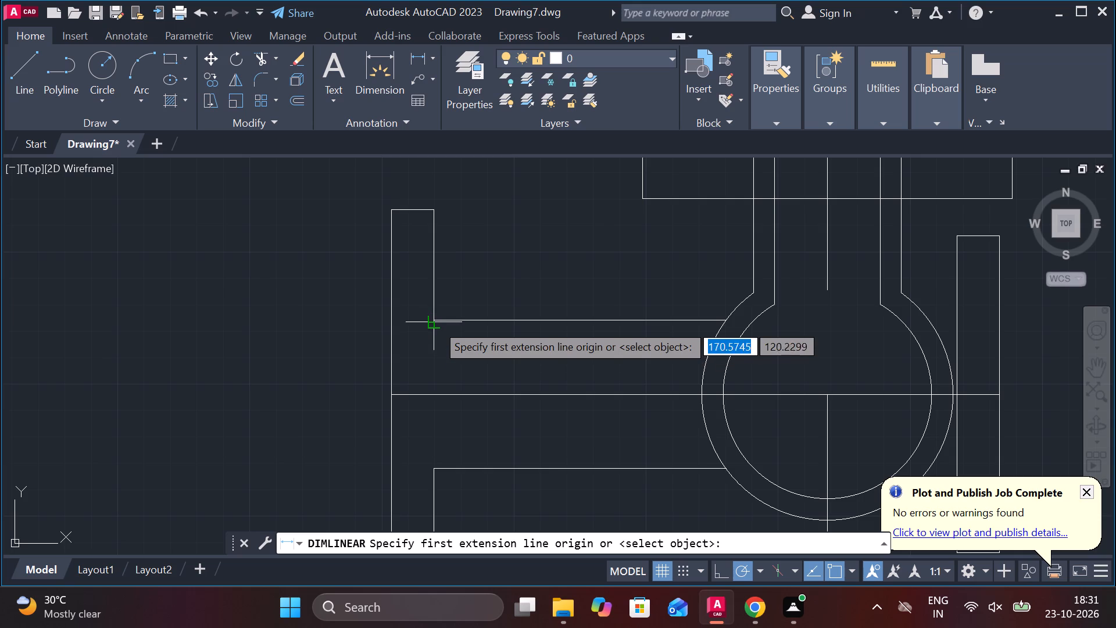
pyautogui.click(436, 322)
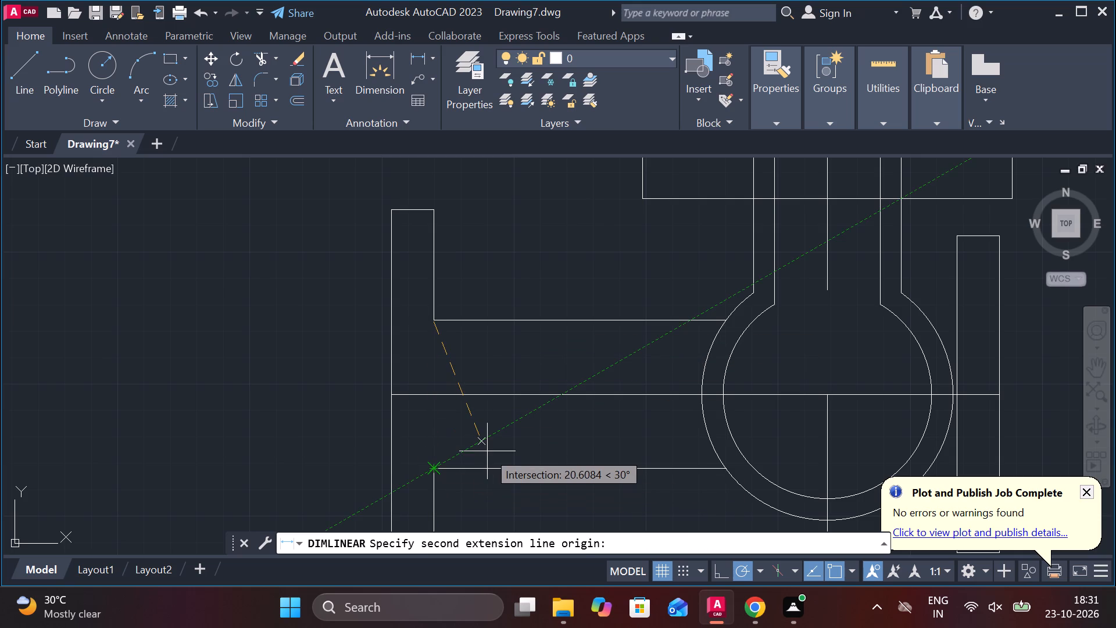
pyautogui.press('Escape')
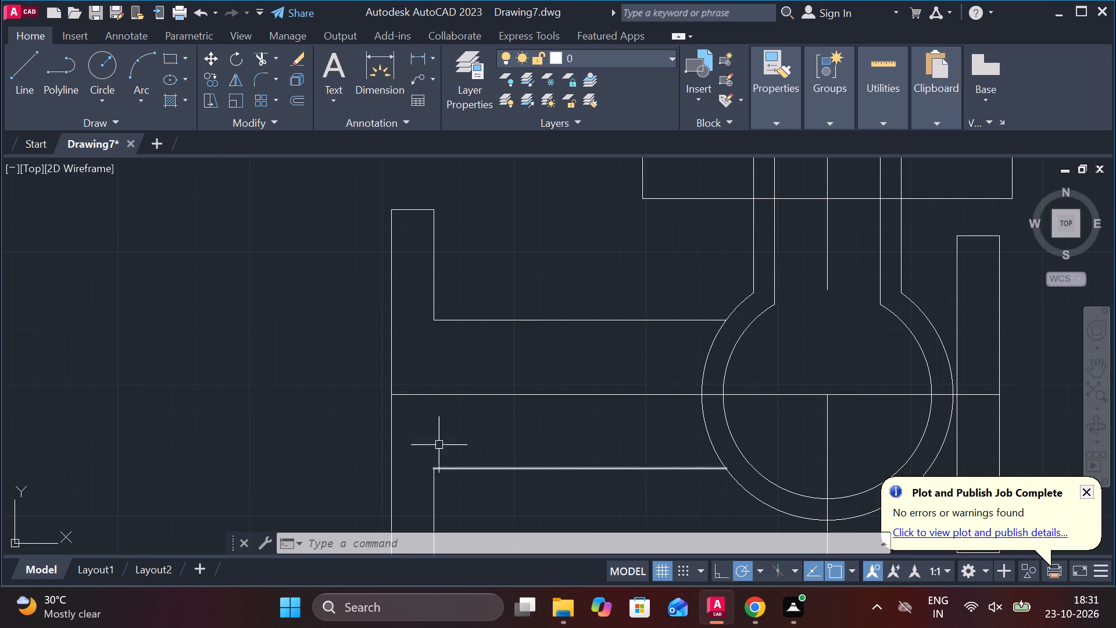
# Offset the upper horizontal neck line downward so that the copy lies on the horizontal centre line.
pyautogui.click(493, 322)
pyautogui.press('o')
pyautogui.press('Return')
pyautogui.press('Return')
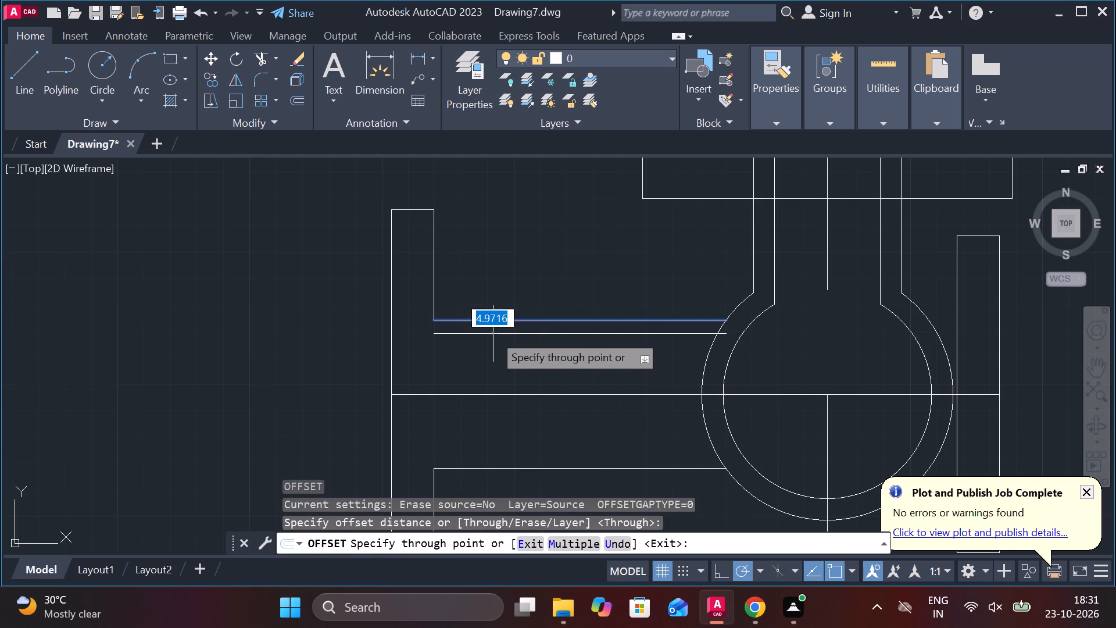
pyautogui.click(387, 395)
pyautogui.press('Escape')
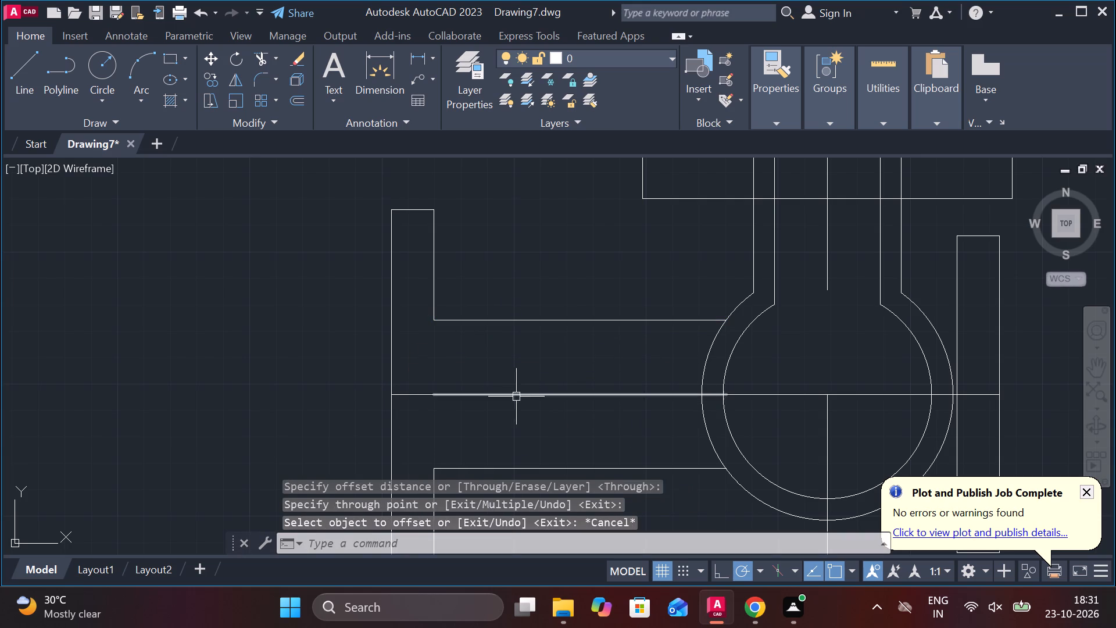
# Offset the short line on the horizontal centre line 22 upward to form the upper bore line of the left neck.
pyautogui.click(516, 397)
pyautogui.press('o')
pyautogui.press('Return')
pyautogui.press('Return')
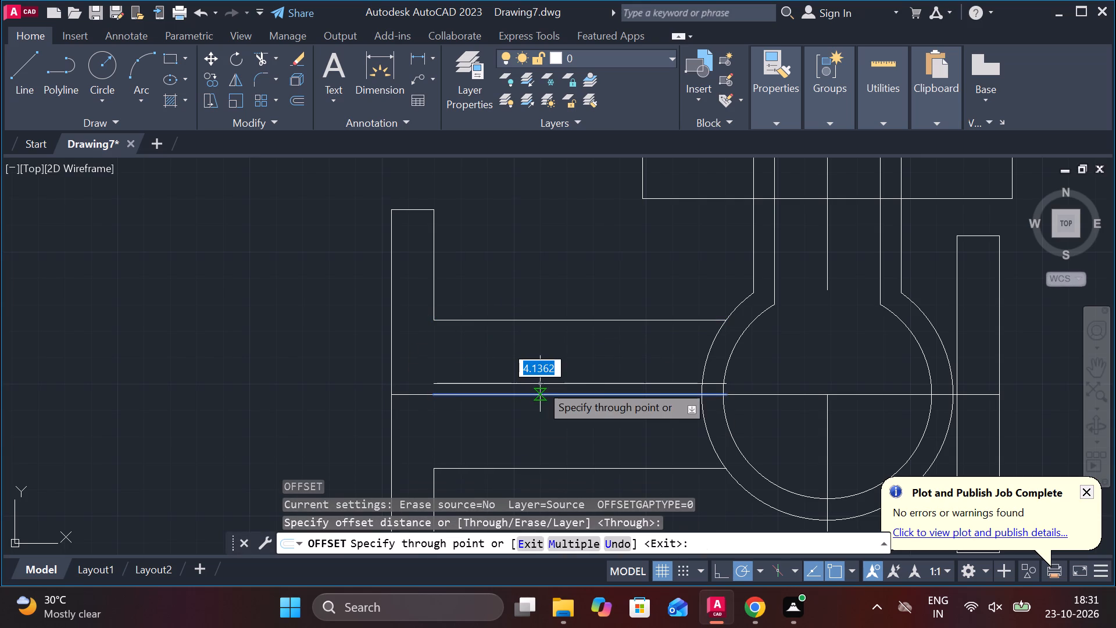
pyautogui.write('22')
pyautogui.press('space')
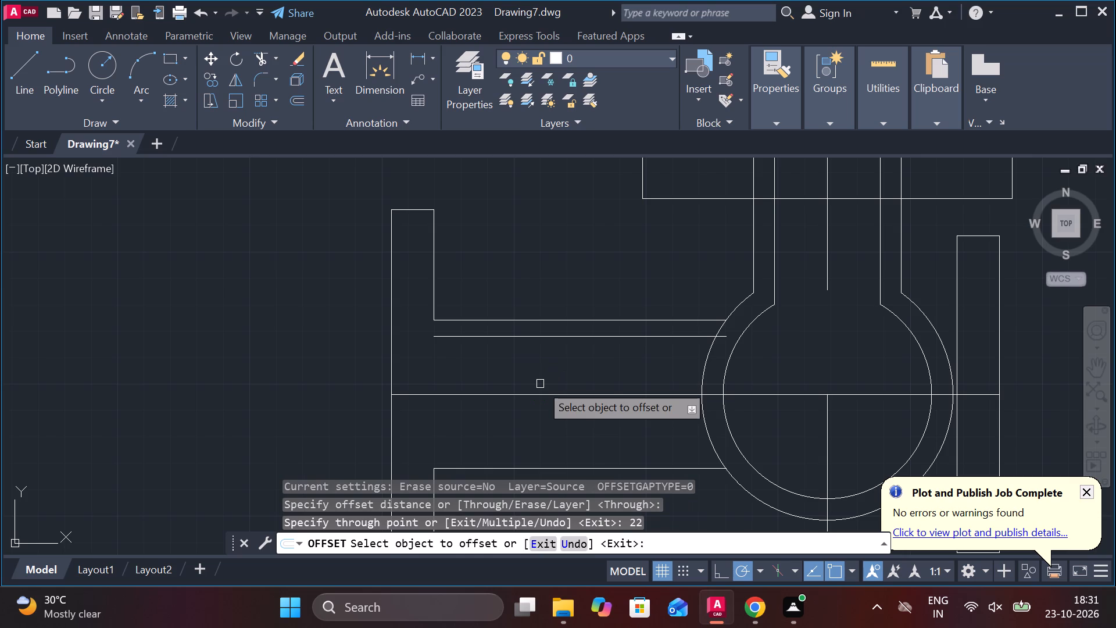
# Offset the left neck's upper bore line 44 downward to form the lower bore line.
pyautogui.click(523, 341)
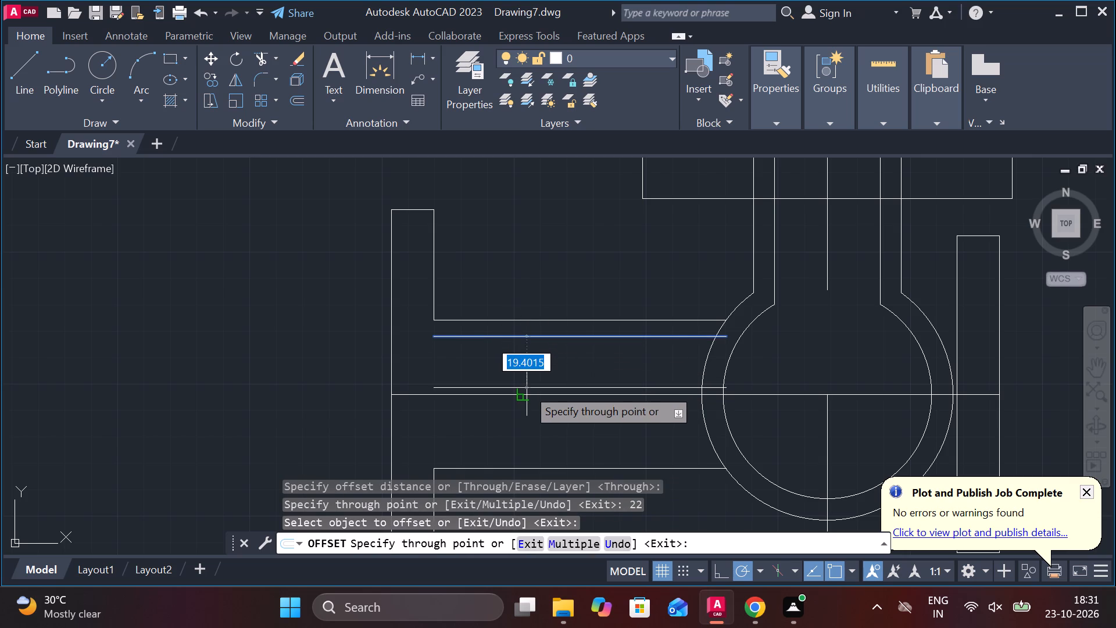
pyautogui.write('44')
pyautogui.press('Return')
pyautogui.moveTo(516, 391); pyautogui.dragTo(492, 376, button='middle')
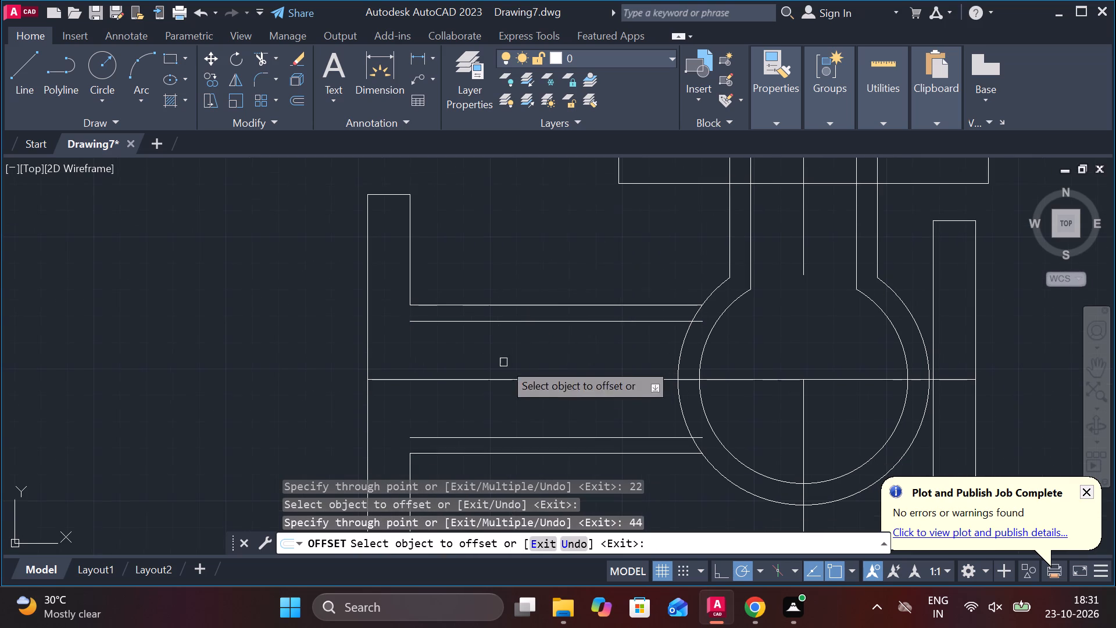
pyautogui.press('Escape')
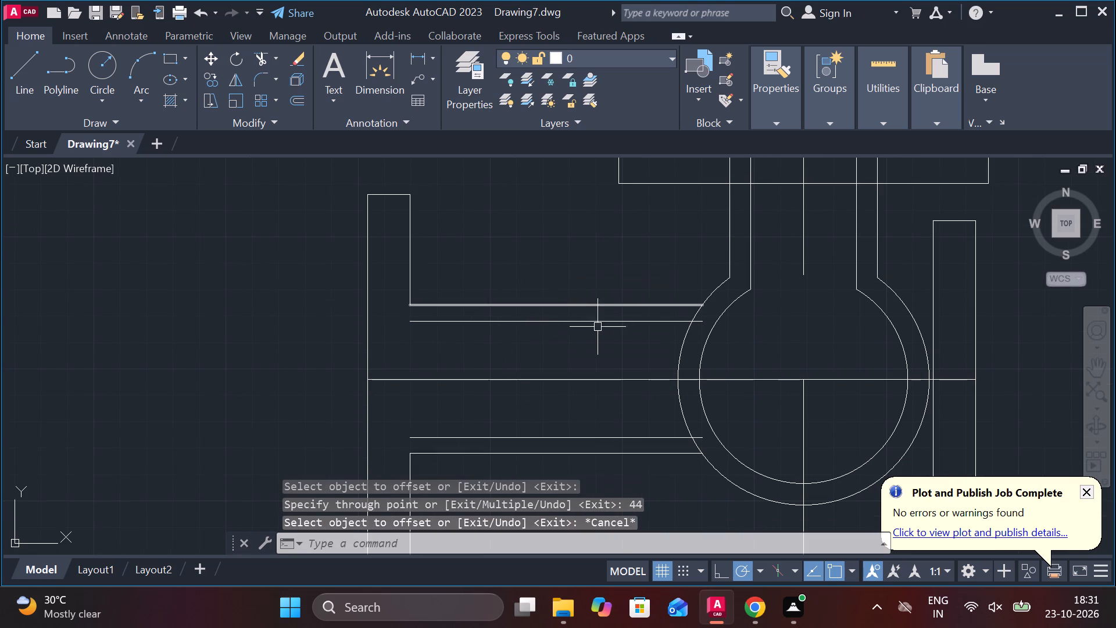
# Trim the ends of both left neck bore lines that overhang inside the outer circle.
pyautogui.write('TR')
pyautogui.press('space')
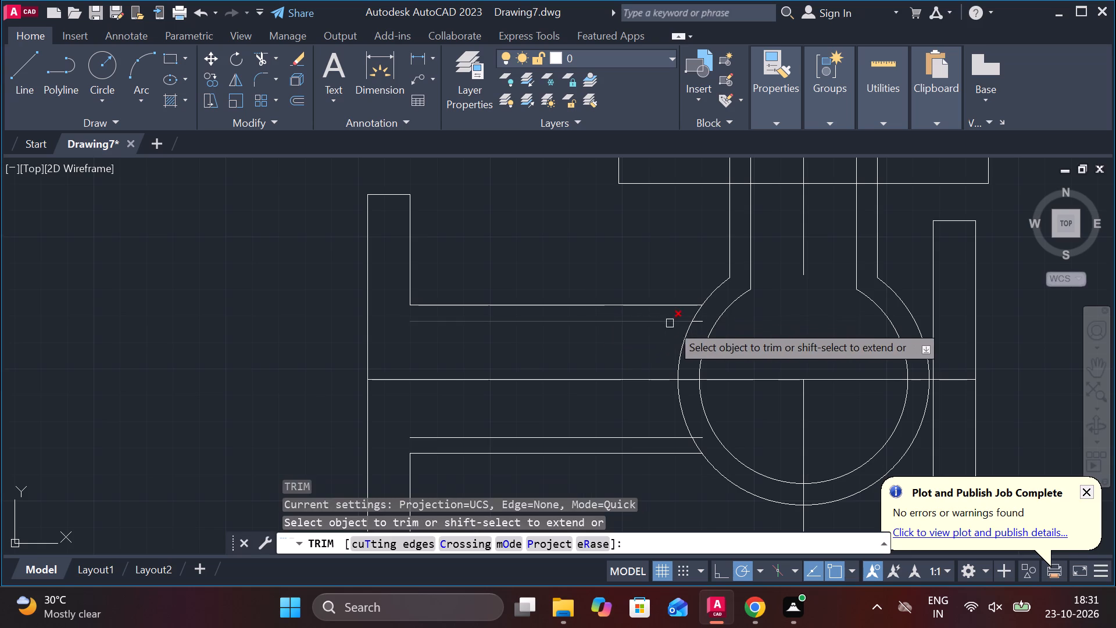
pyautogui.click(699, 323)
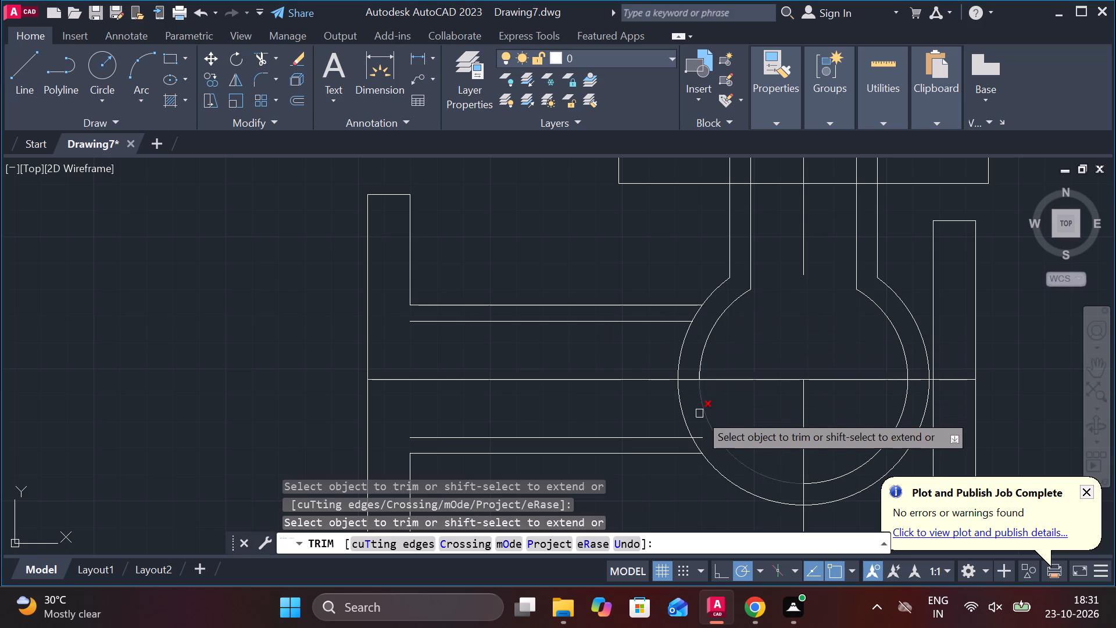
pyautogui.click(699, 437)
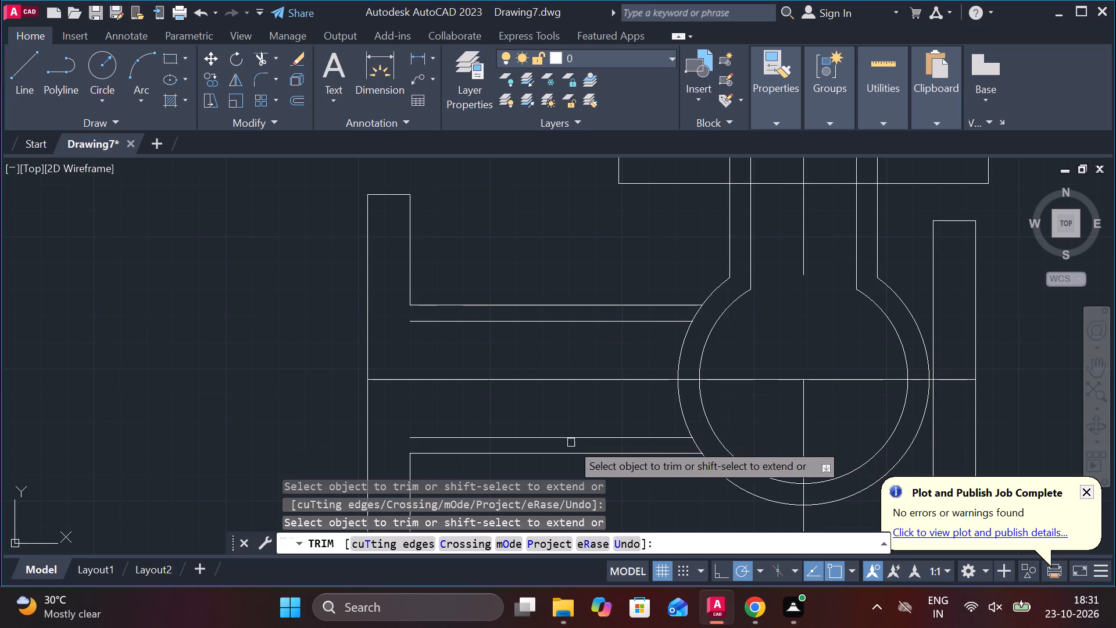
pyautogui.middleClick(300, 315)
pyautogui.press('Escape')
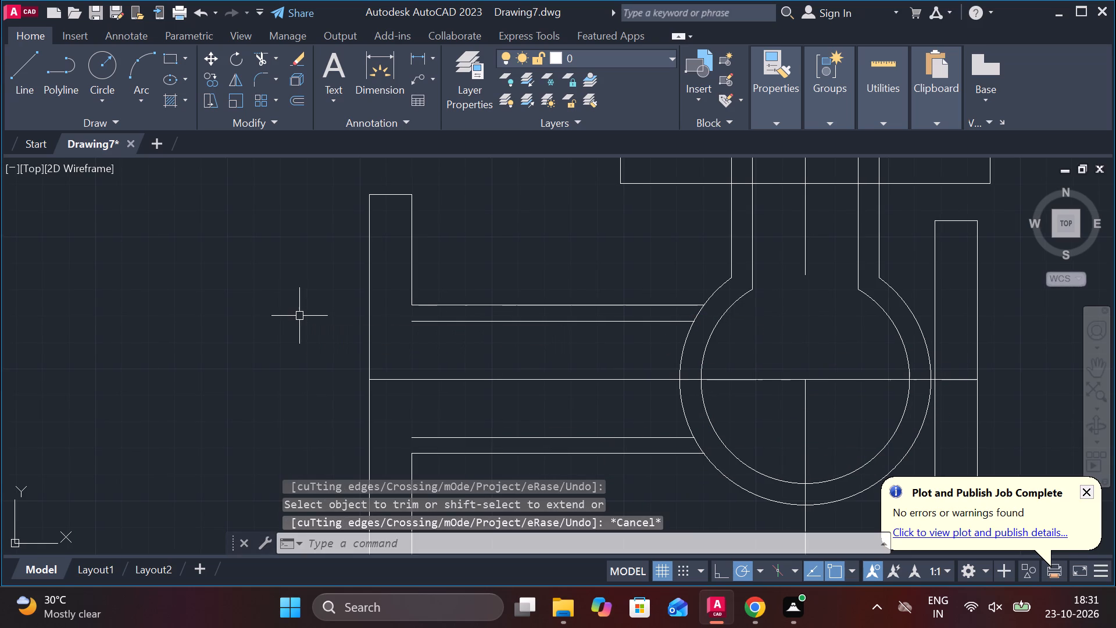
# Draw a recess outline in the left flange's outer face, 5 deep and 56 high, level with the outer neck lines, running back past the face.
pyautogui.press('l')
pyautogui.press('Return')
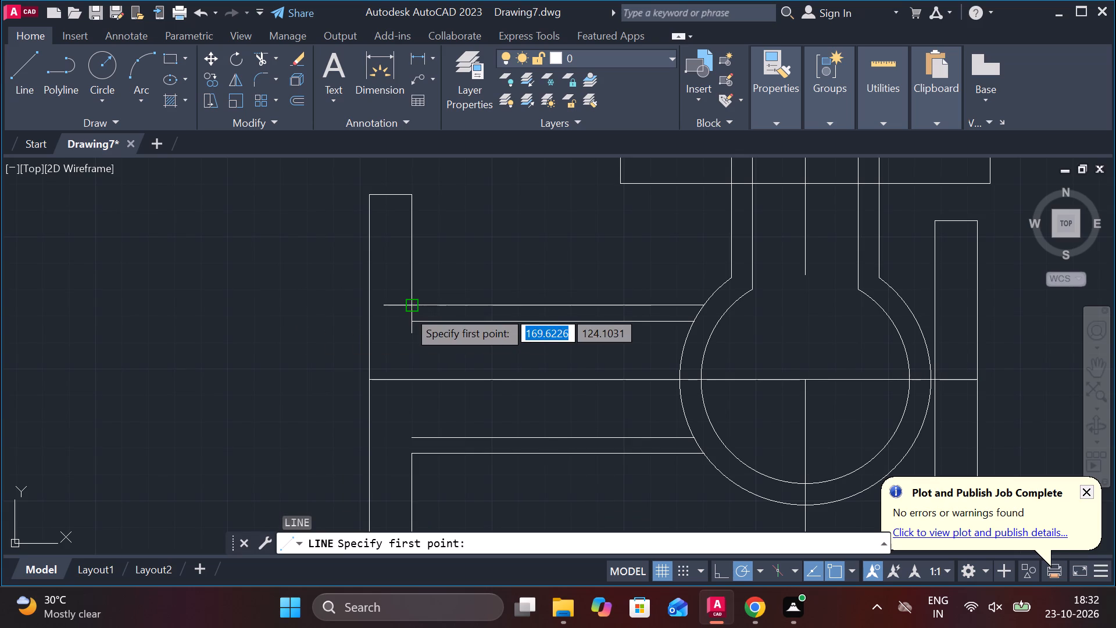
pyautogui.click(367, 308)
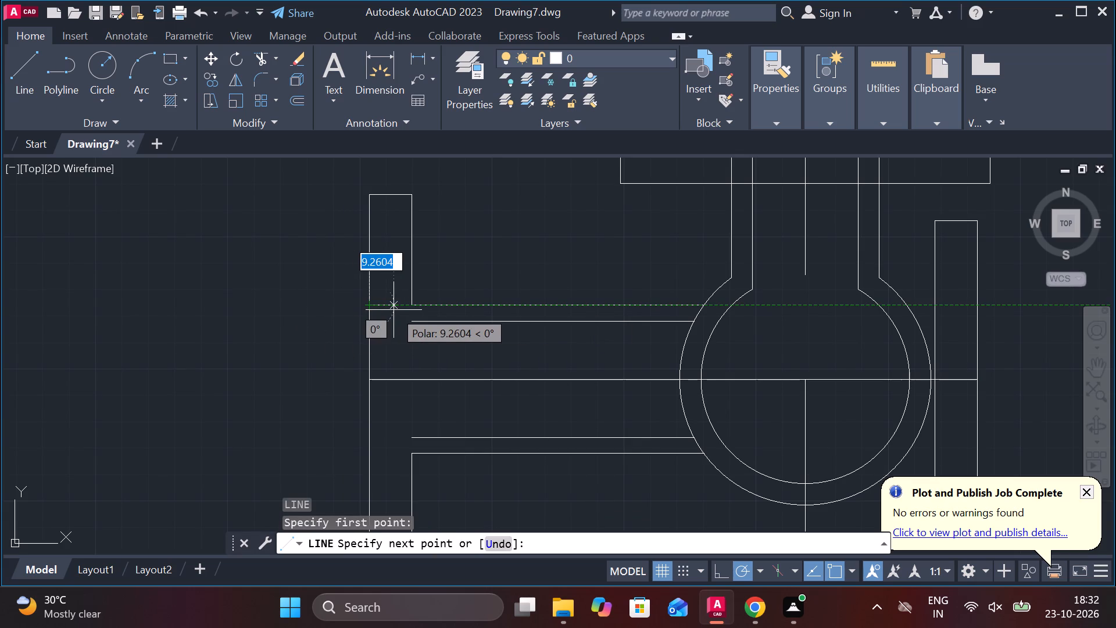
pyautogui.write('5')
pyautogui.press('space')
pyautogui.moveTo(384, 379); pyautogui.dragTo(376, 305, button='middle')
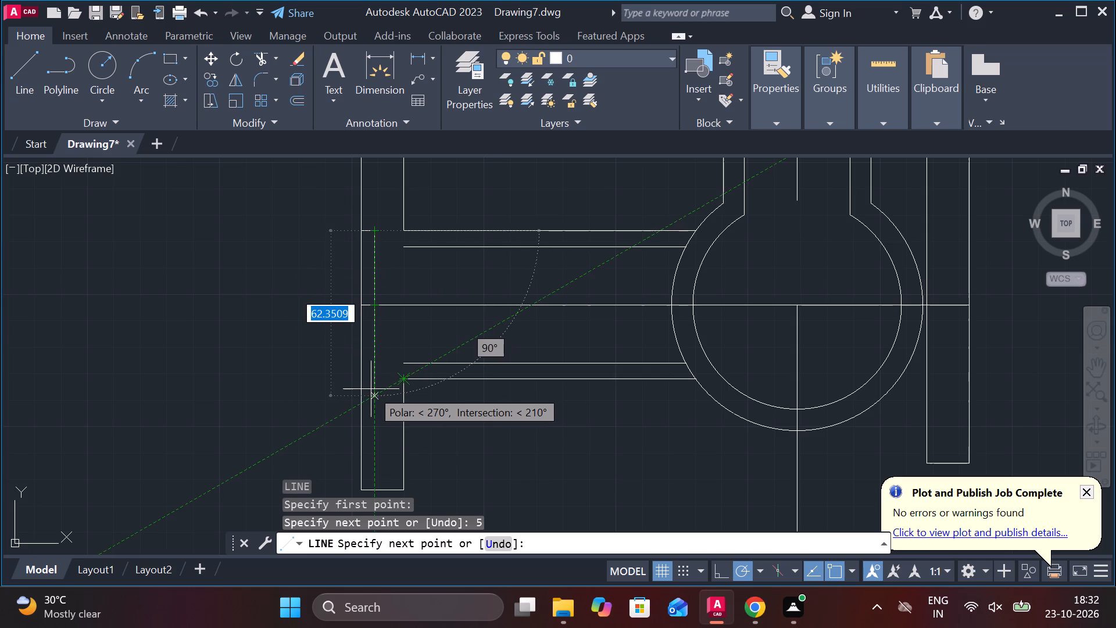
pyautogui.scroll(3, 371, 389)
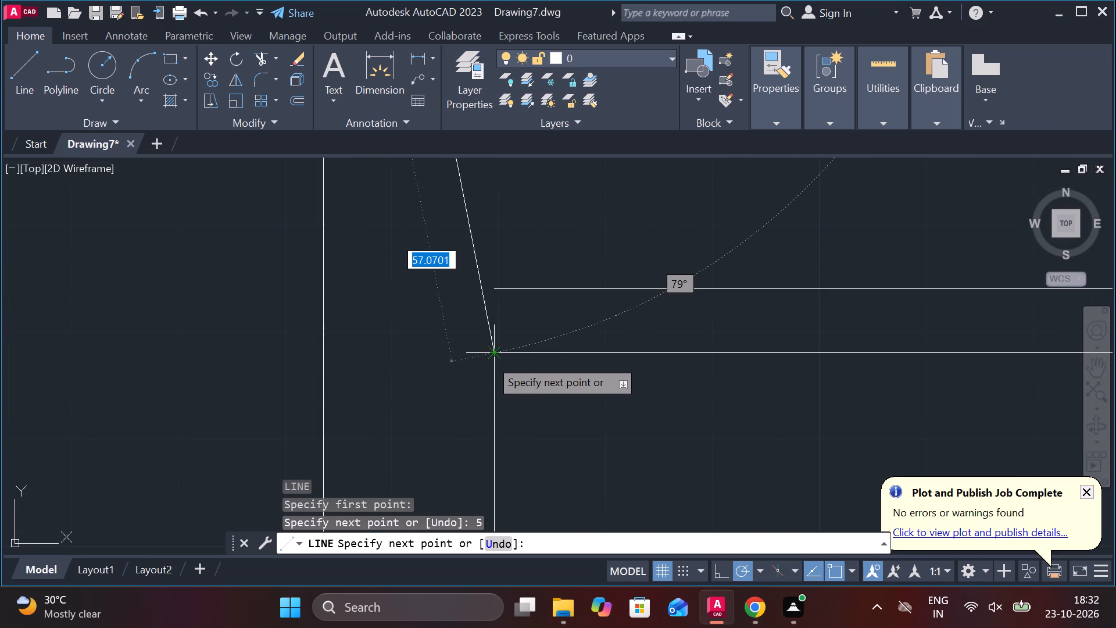
pyautogui.click(367, 362)
pyautogui.click(294, 360)
pyautogui.press('Escape')
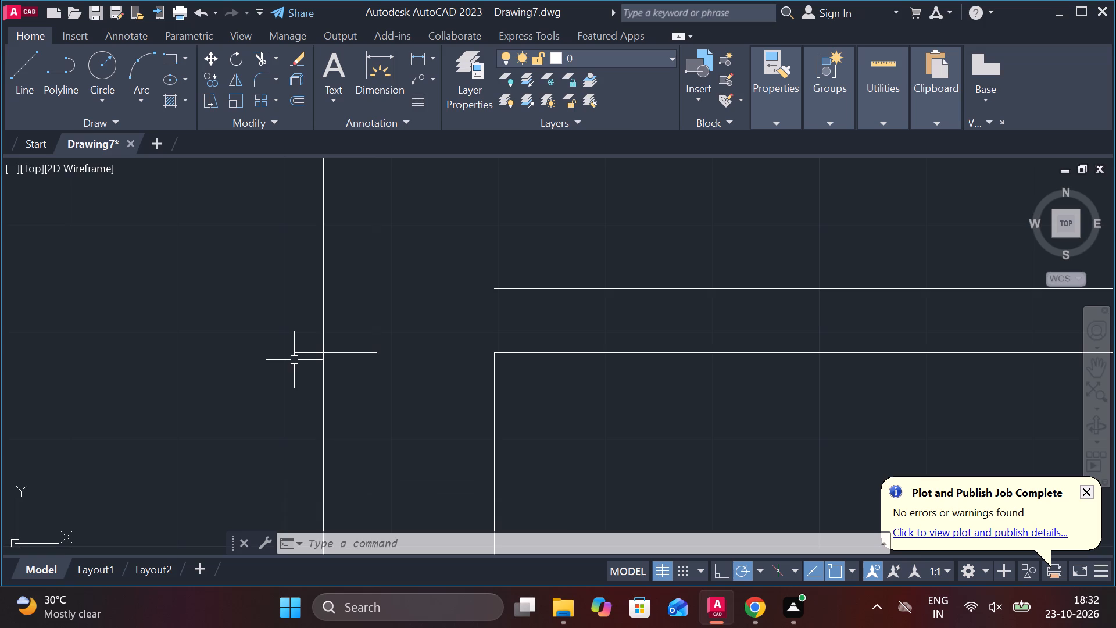
# Extend the lower and upper bore lines of the left neck to the recess's vertical edge.
pyautogui.scroll(-3, 316, 367)
pyautogui.write('EX')
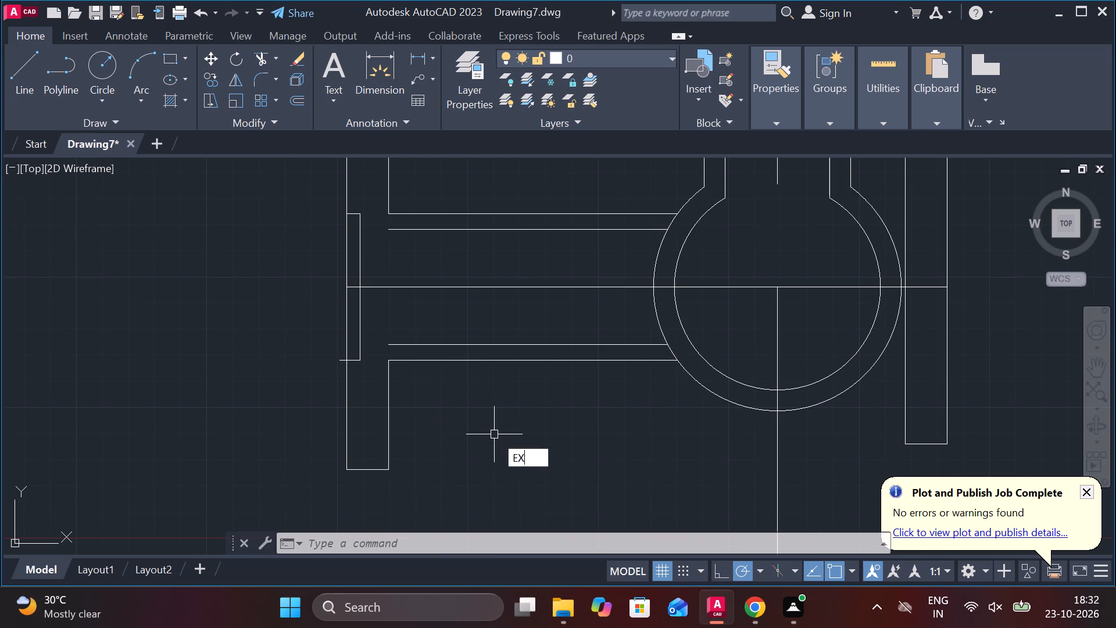
pyautogui.press('space')
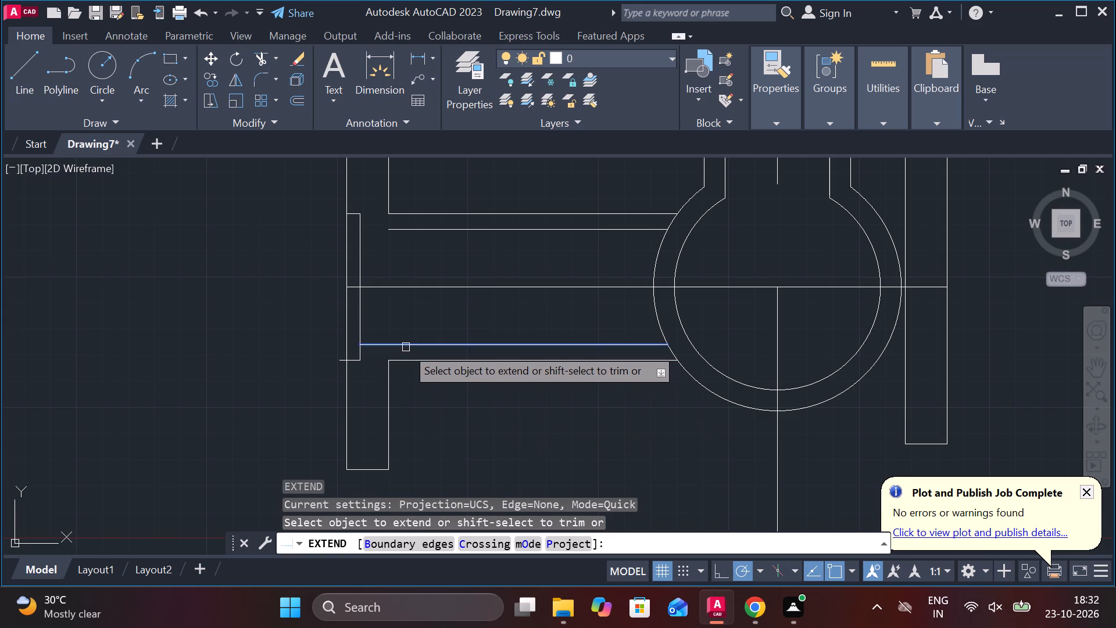
pyautogui.click(406, 347)
pyautogui.click(406, 229)
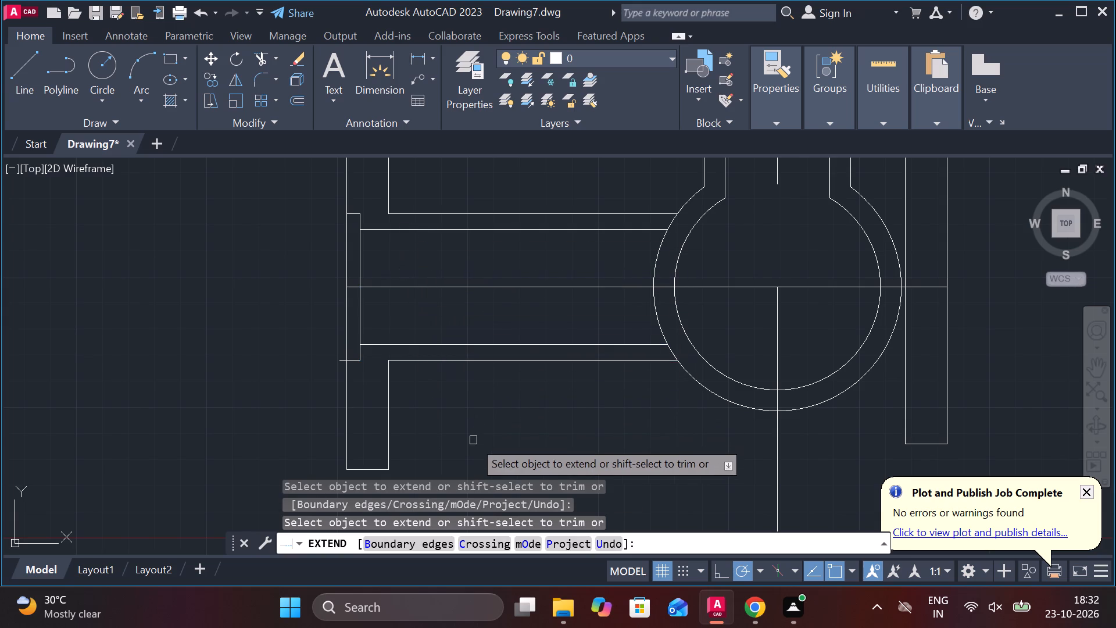
pyautogui.press('Escape')
# Trim the end of the recess's lower line that overhangs beyond the left flange's outer face.
pyautogui.write('TR')
pyautogui.press('space')
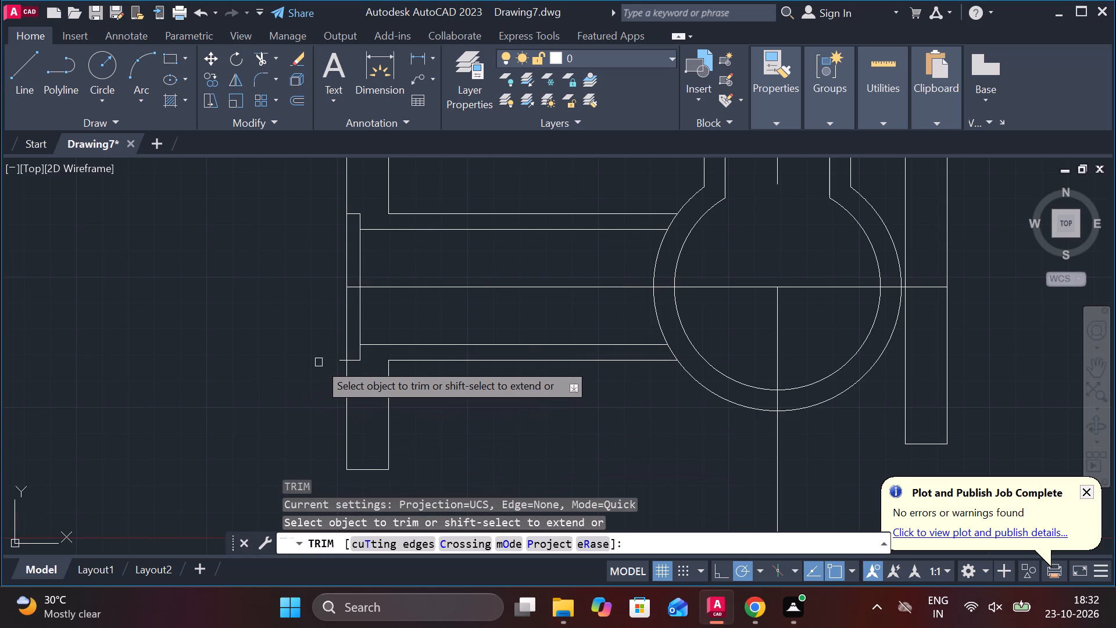
pyautogui.click(337, 360)
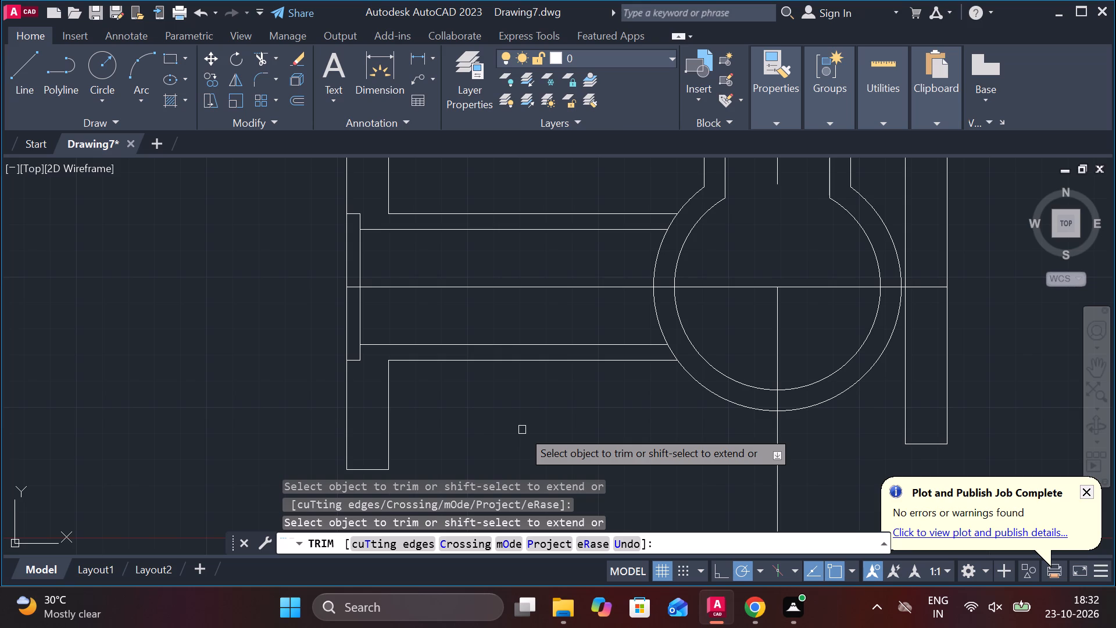
pyautogui.scroll(-2, 588, 286)
pyautogui.scroll(2, 579, 276)
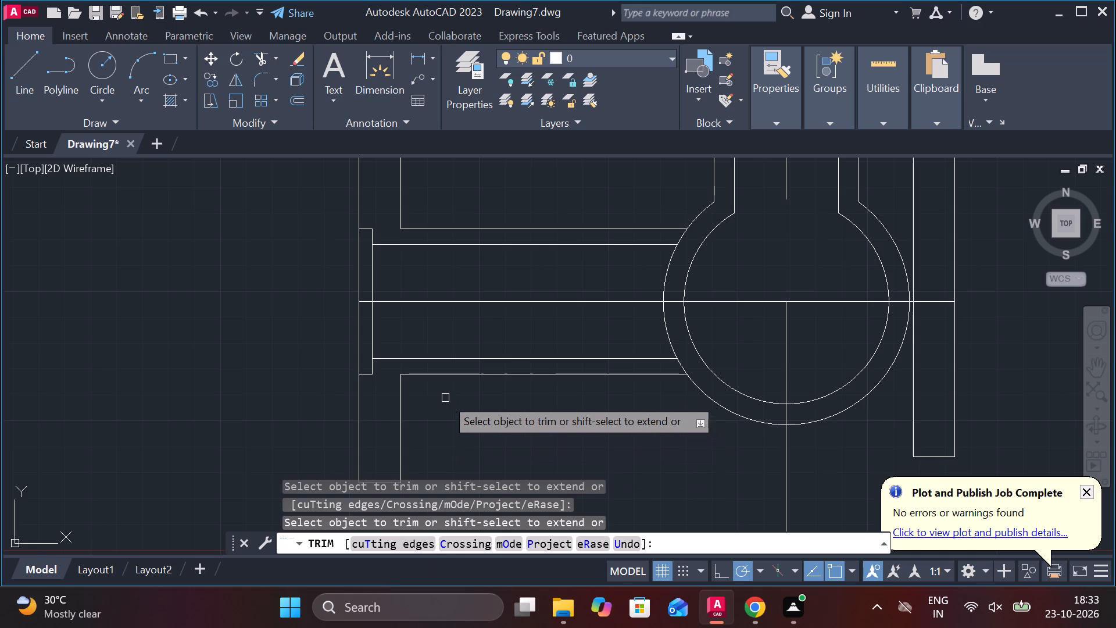
pyautogui.scroll(1, 441, 386)
pyautogui.moveTo(500, 402); pyautogui.dragTo(516, 403, button='middle')
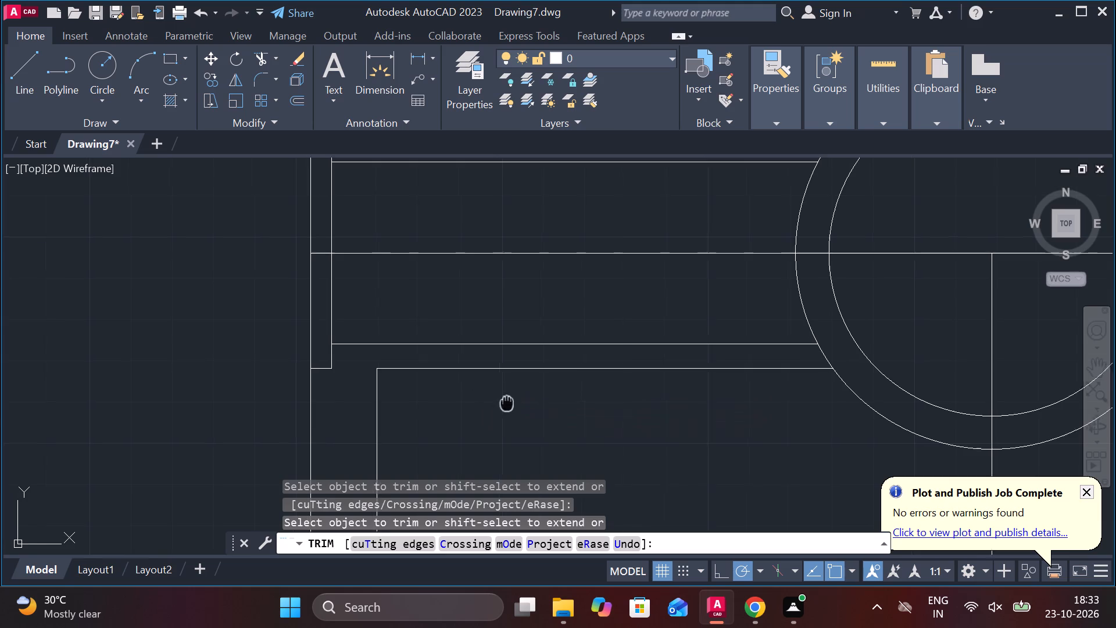
pyautogui.moveTo(516, 403); pyautogui.dragTo(550, 396, button='middle')
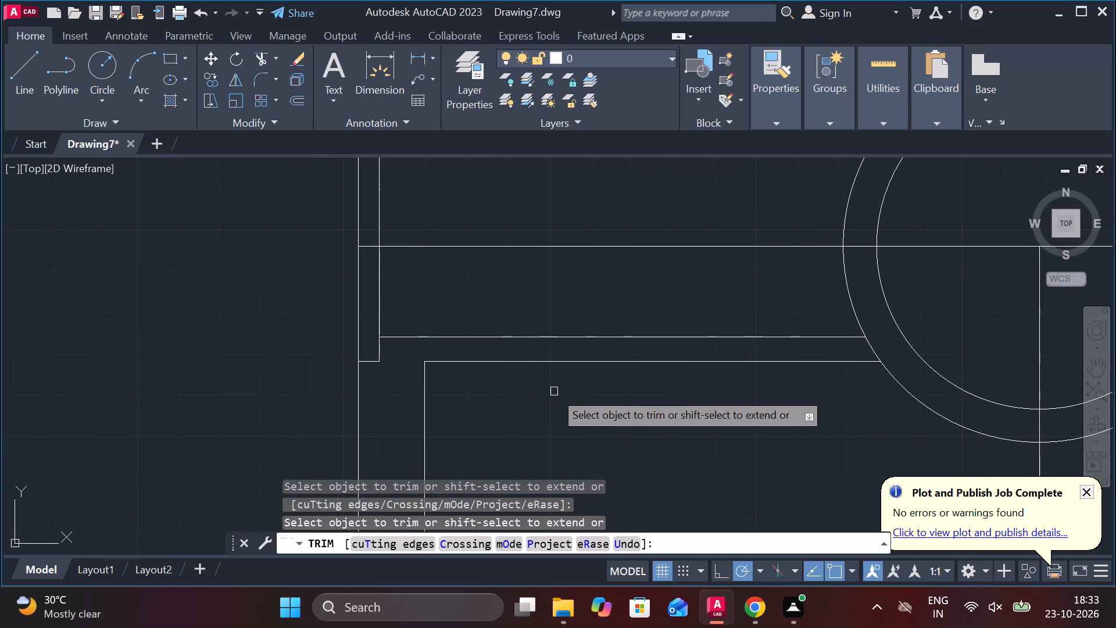
pyautogui.press('Escape')
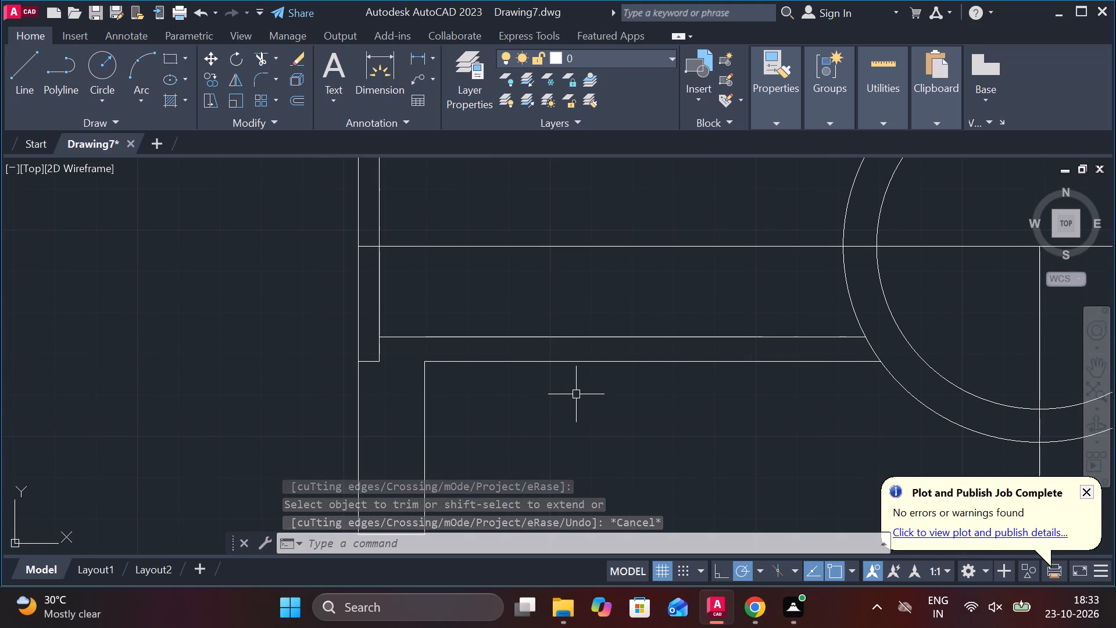
# Draw a vertical line 100 inward from the right flange's lower outer corner, rising through the body circles past the left neck's upper line.
pyautogui.scroll(-1, 558, 388)
pyautogui.scroll(1, 471, 238)
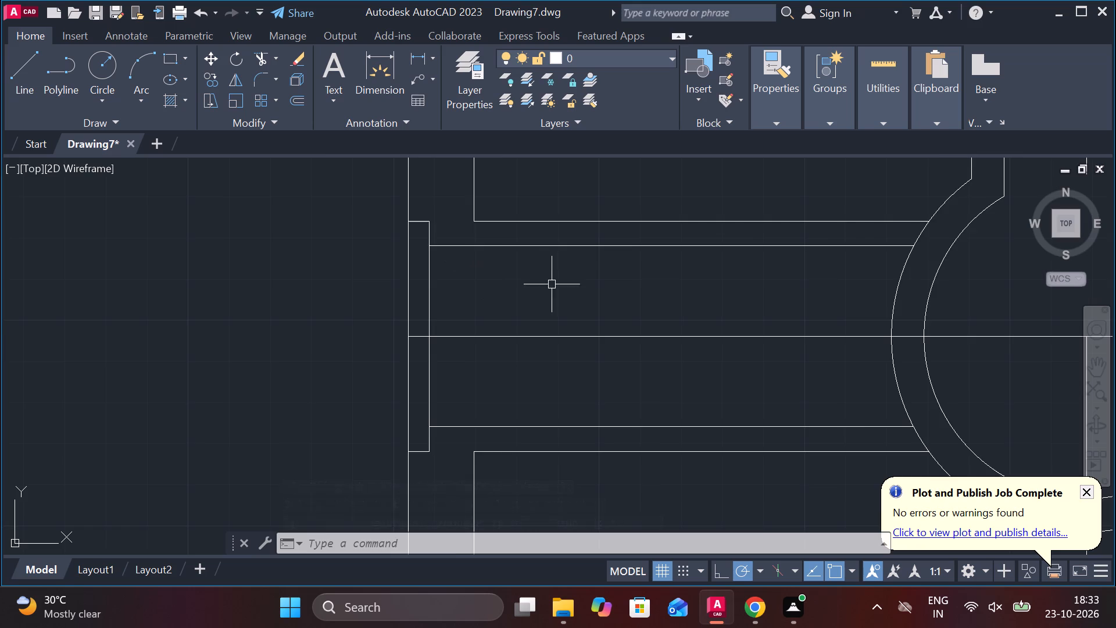
pyautogui.scroll(-1, 553, 285)
pyautogui.moveTo(561, 294); pyautogui.dragTo(391, 304, button='middle')
pyautogui.moveTo(470, 305); pyautogui.dragTo(421, 307, button='middle')
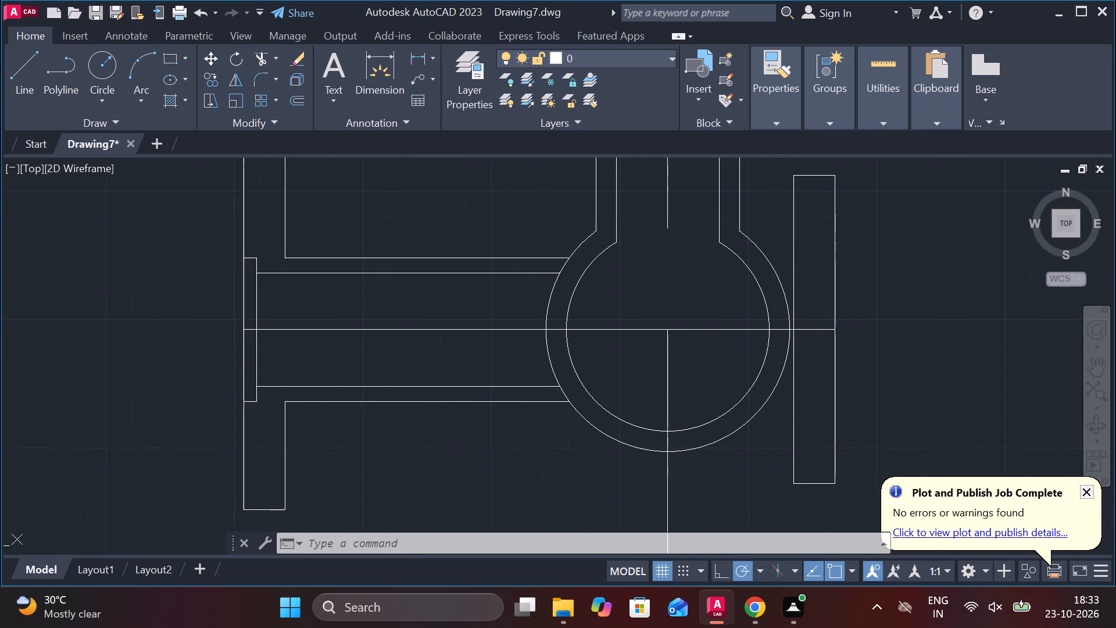
pyautogui.scroll(1, 452, 291)
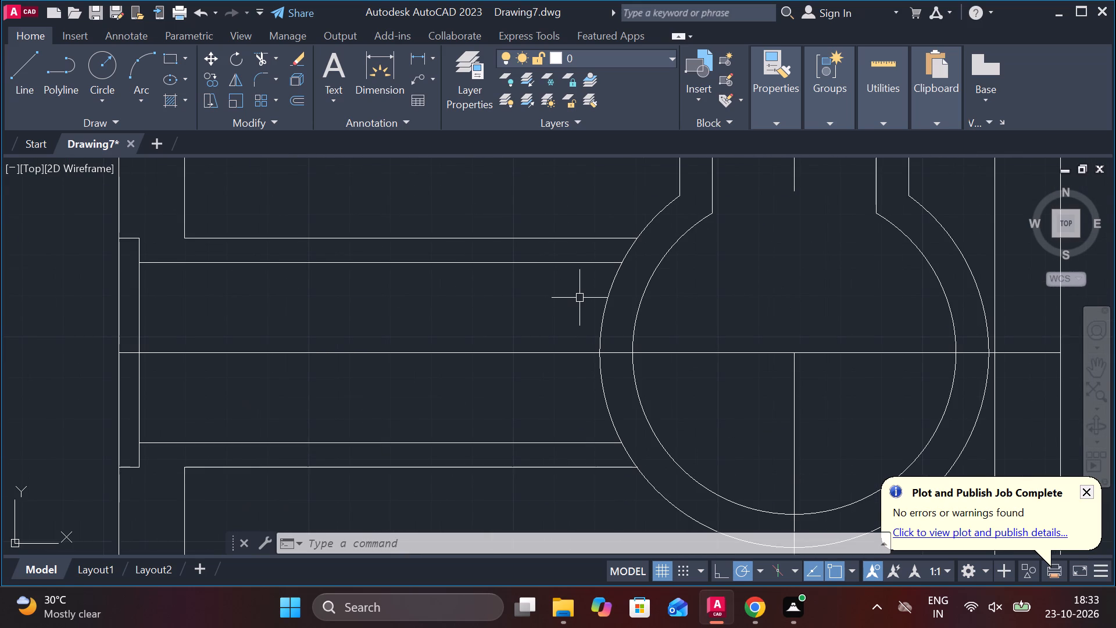
pyautogui.scroll(-2, 591, 315)
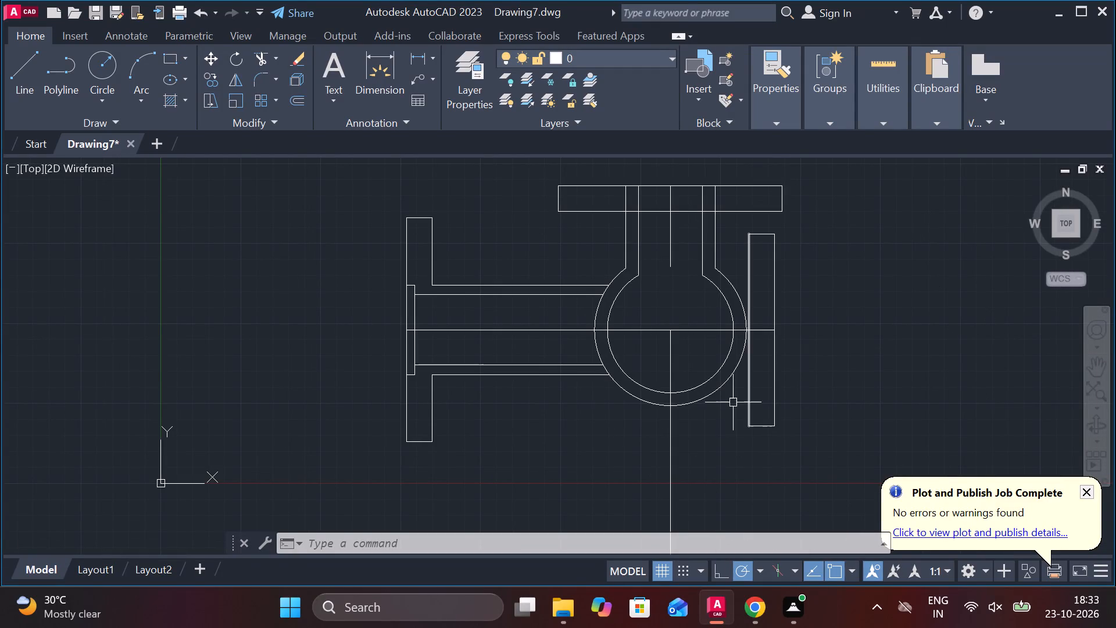
pyautogui.press('l')
pyautogui.press('Return')
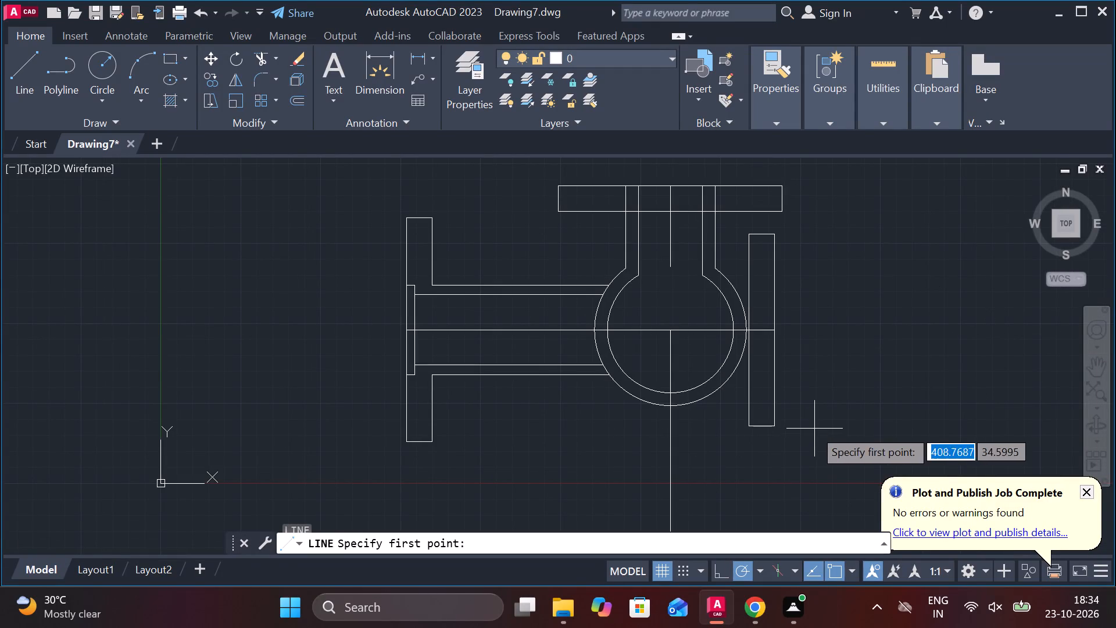
pyautogui.write('100')
pyautogui.press('Return')
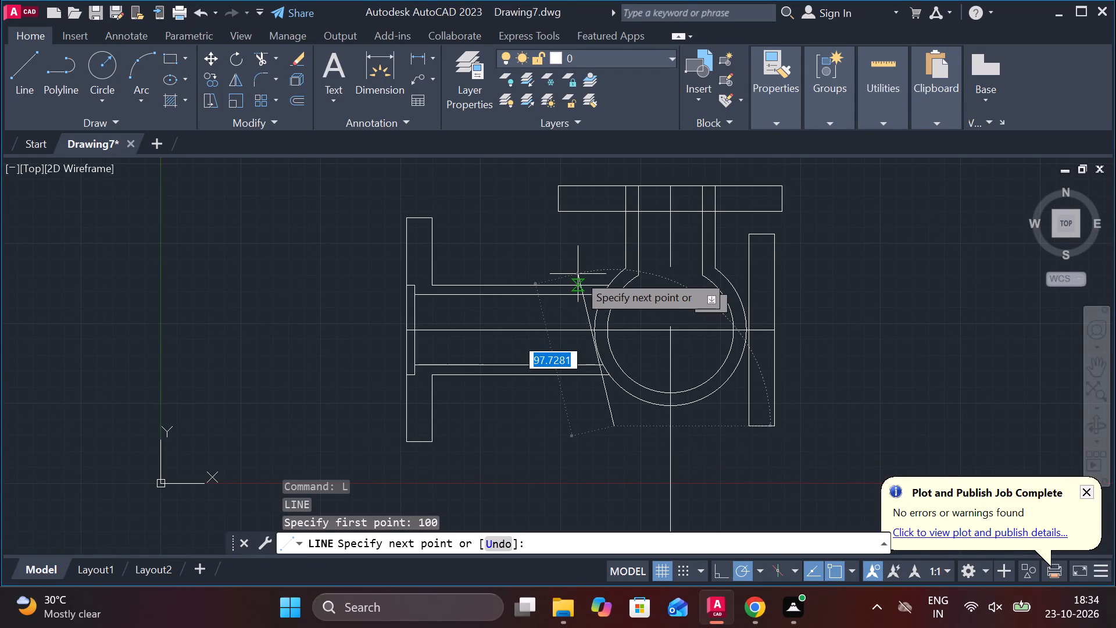
pyautogui.scroll(2, 578, 274)
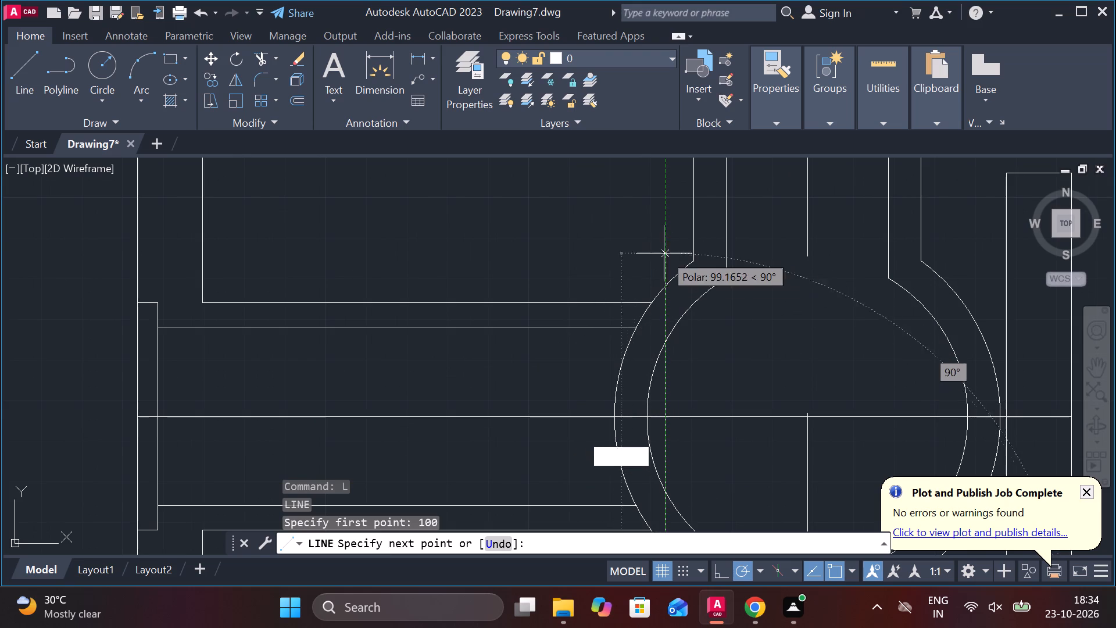
pyautogui.scroll(-2, 658, 242)
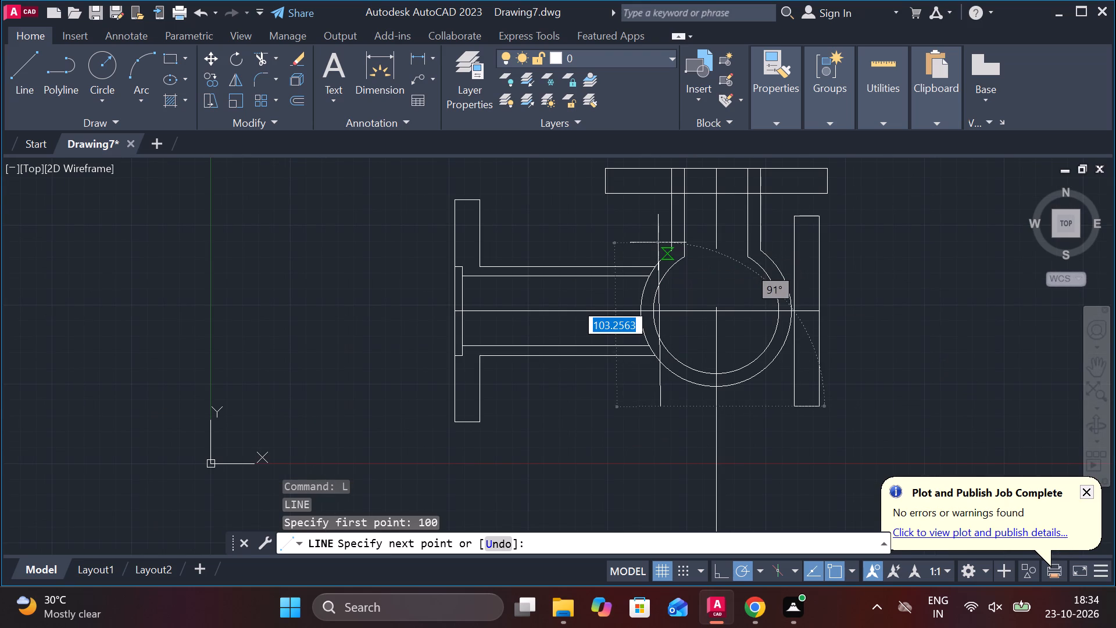
pyautogui.click(656, 222)
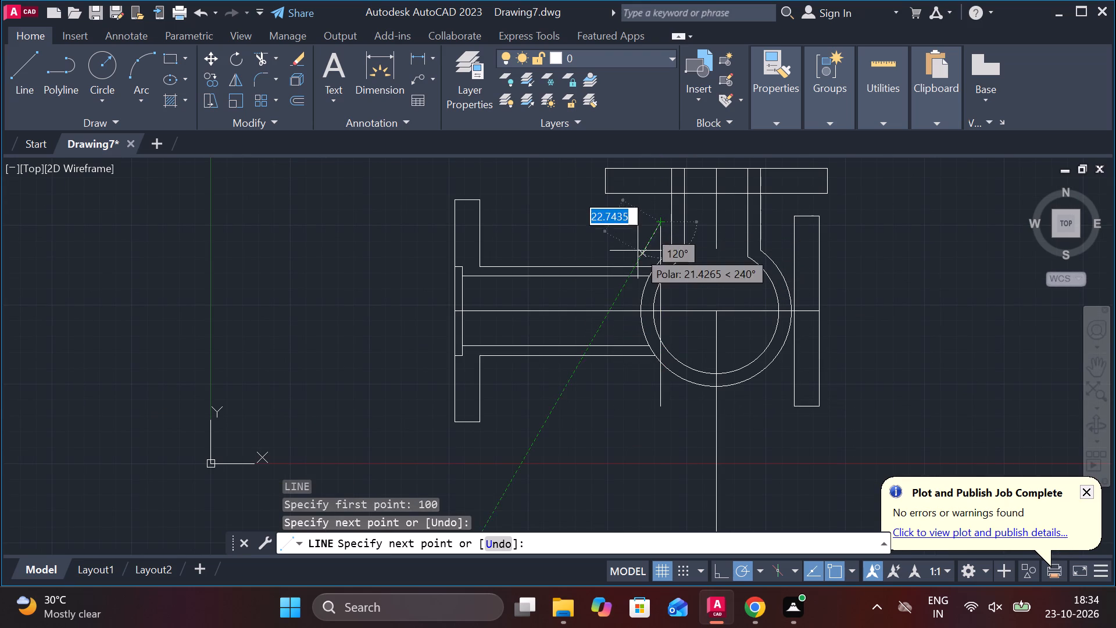
pyautogui.press('Escape')
# Trim the short arc of the outer circle between the left neck's upper outer line and upper bore line.
pyautogui.write('TR')
pyautogui.press('space')
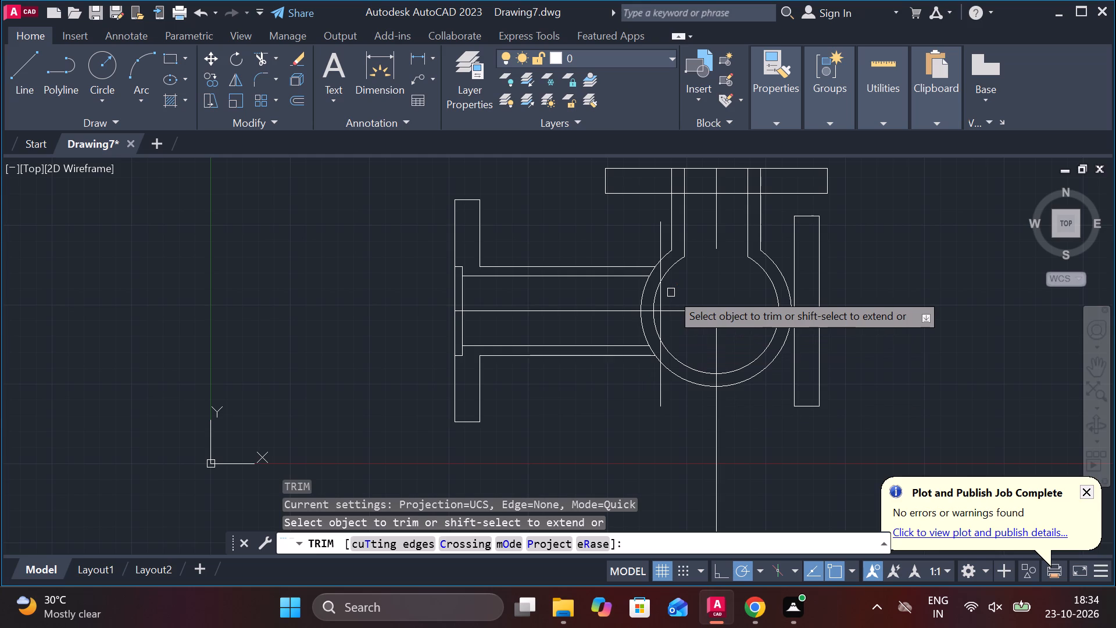
pyautogui.scroll(1, 678, 298)
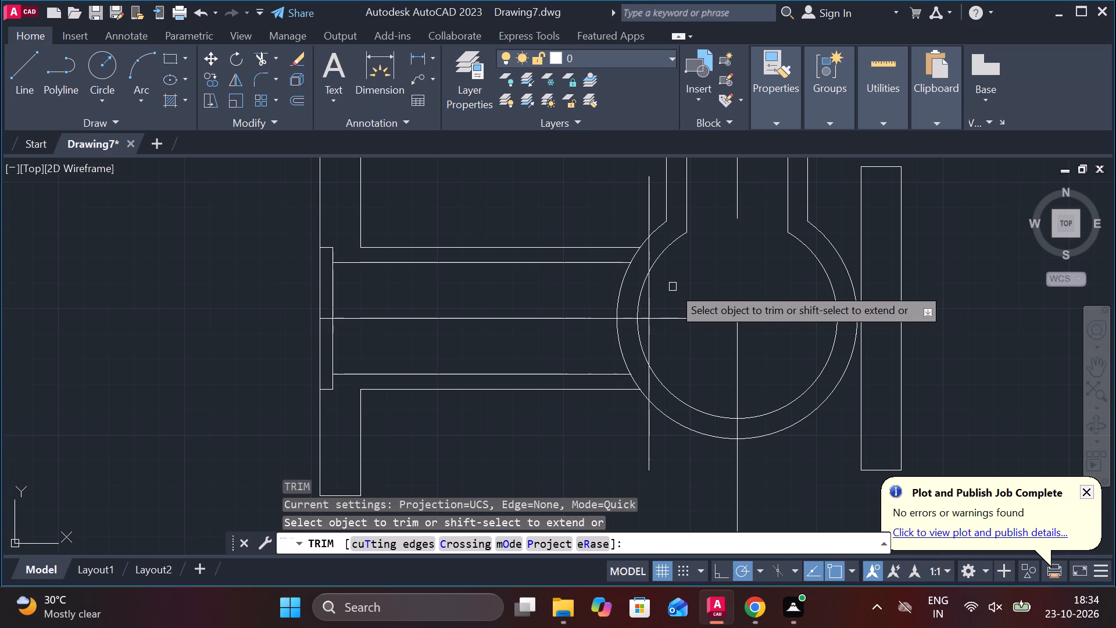
pyautogui.press('Escape')
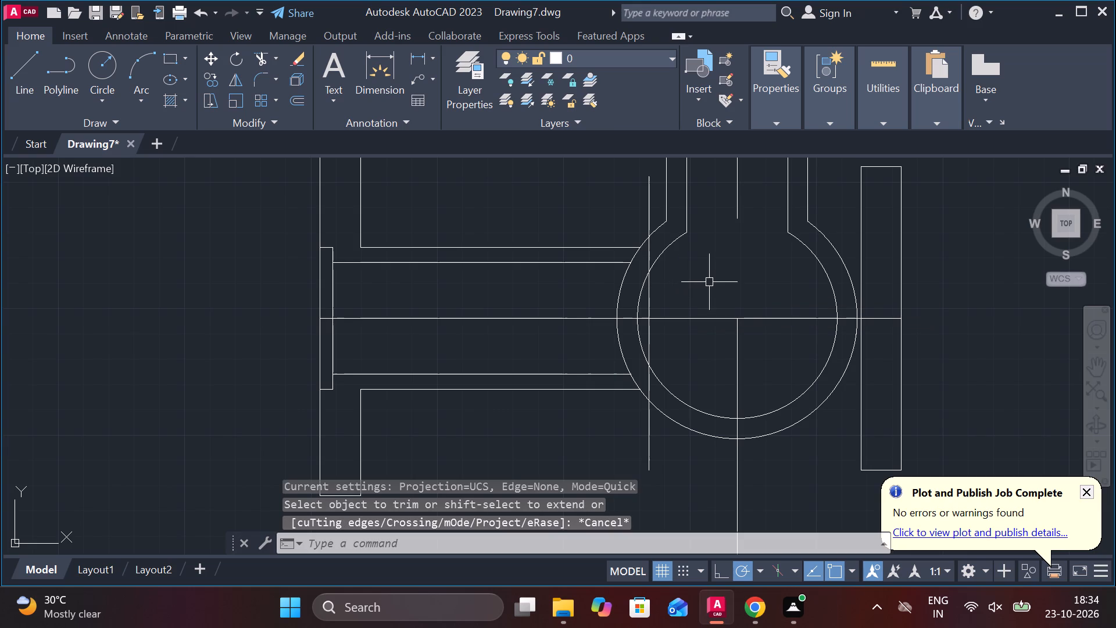
pyautogui.write('TR')
pyautogui.press('space')
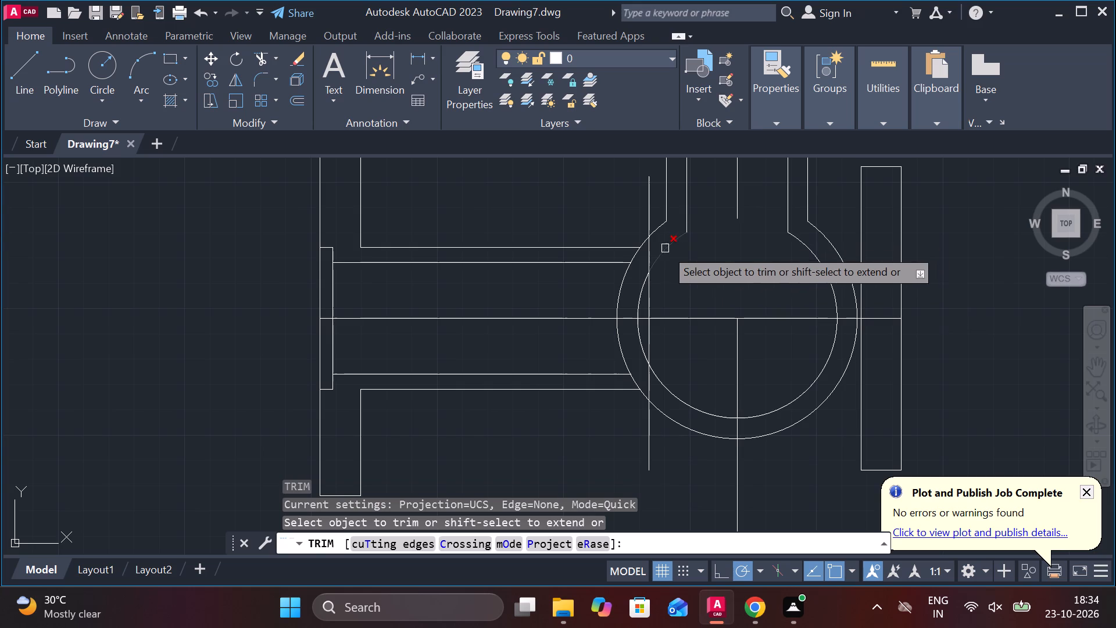
pyautogui.click(635, 256)
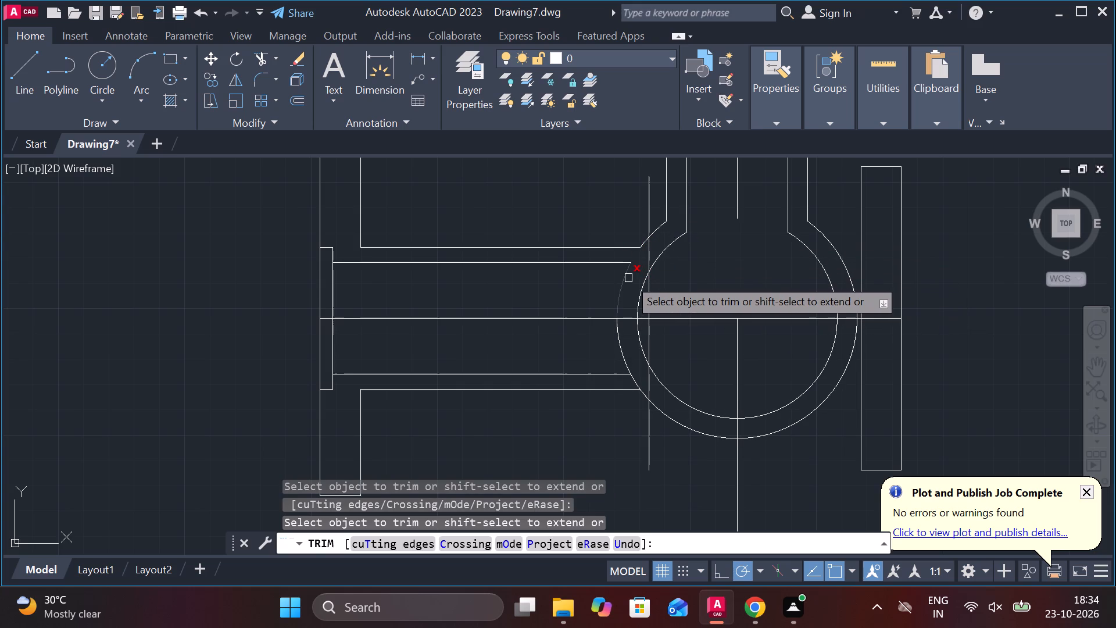
pyautogui.press('Escape')
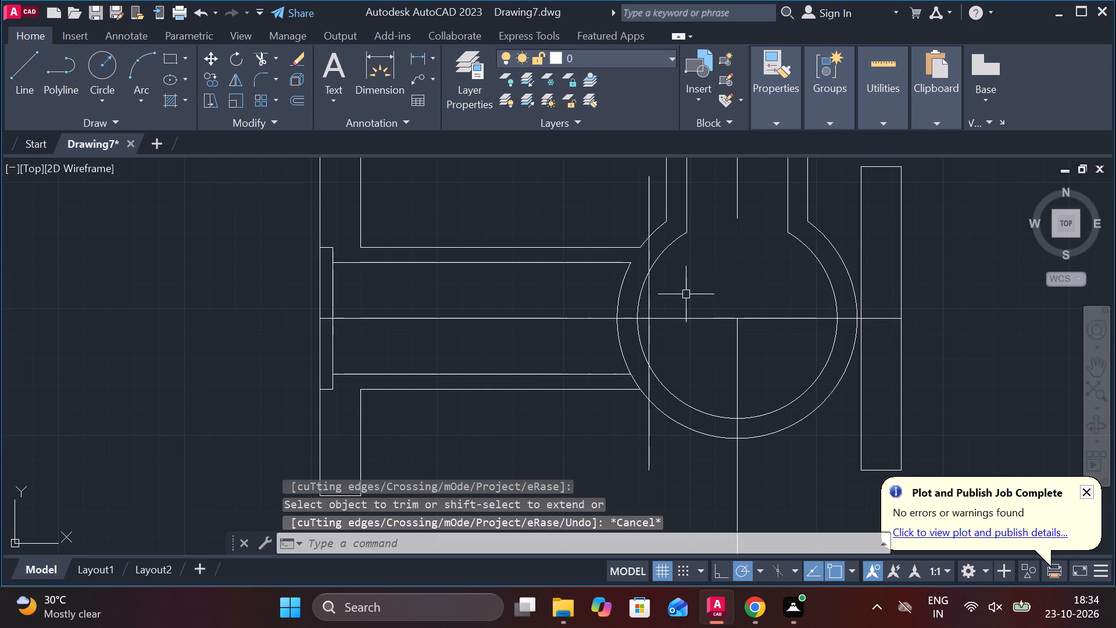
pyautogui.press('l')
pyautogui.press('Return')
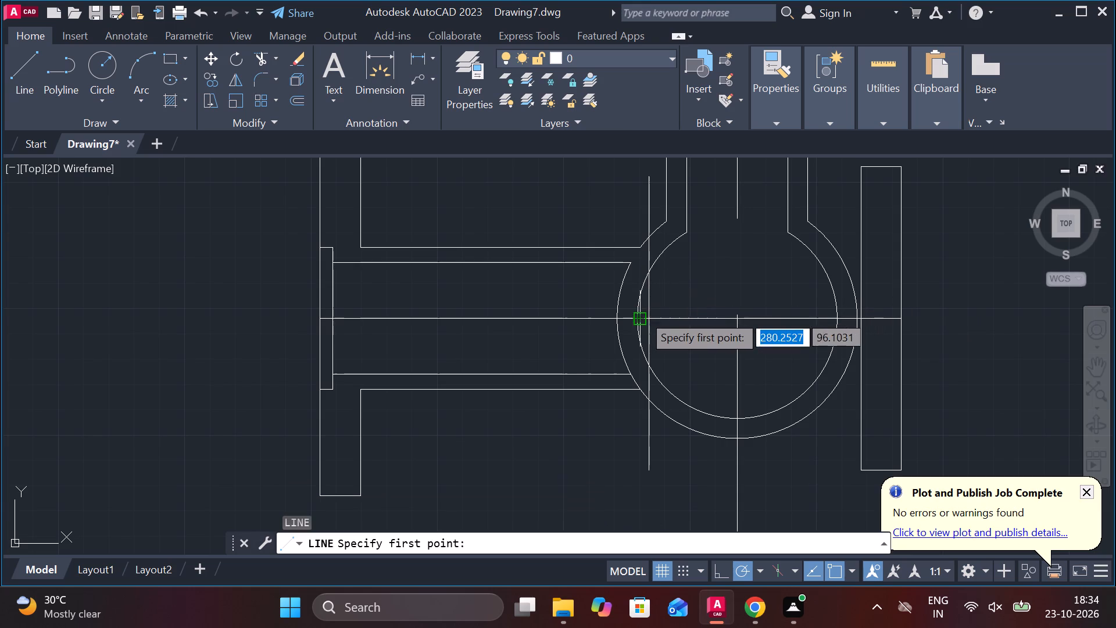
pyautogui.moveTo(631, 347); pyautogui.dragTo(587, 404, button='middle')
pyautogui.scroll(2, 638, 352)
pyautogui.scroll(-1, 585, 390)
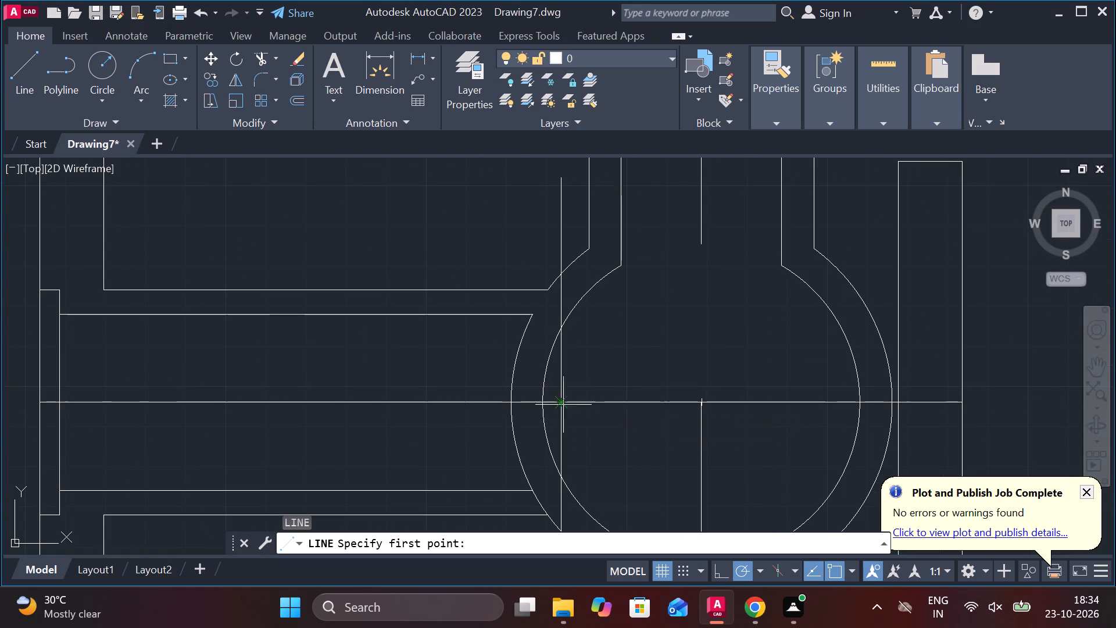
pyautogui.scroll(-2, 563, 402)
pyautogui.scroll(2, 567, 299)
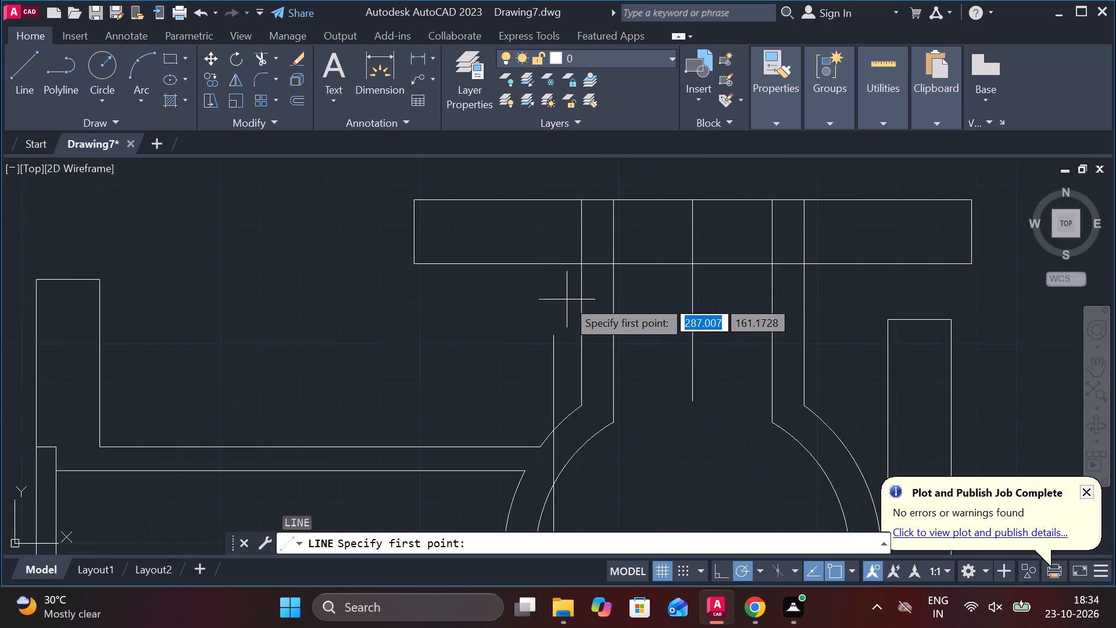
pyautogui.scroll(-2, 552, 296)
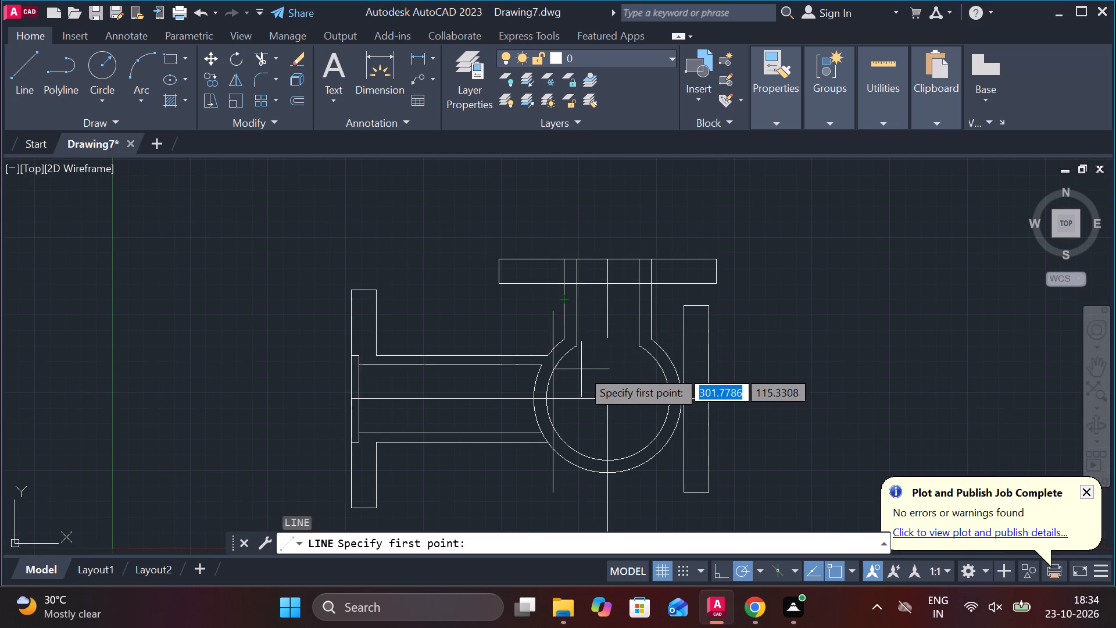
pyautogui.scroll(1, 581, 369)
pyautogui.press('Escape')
# Trim the upper end of the new vertical line where it extends above the outer circle.
pyautogui.write('TR')
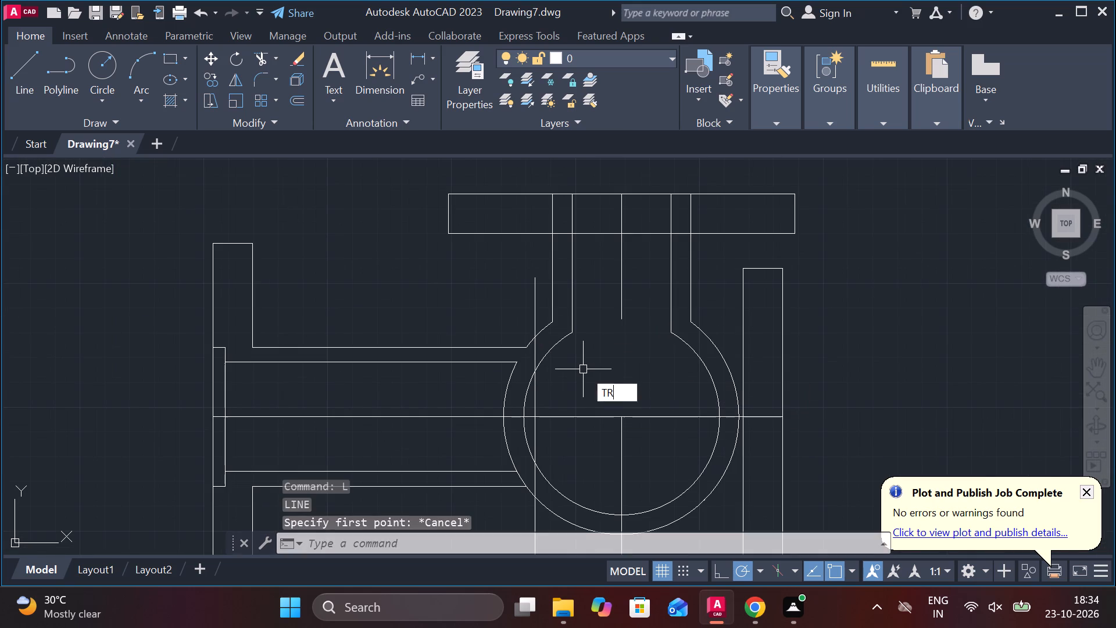
pyautogui.press('space')
pyautogui.click(531, 289)
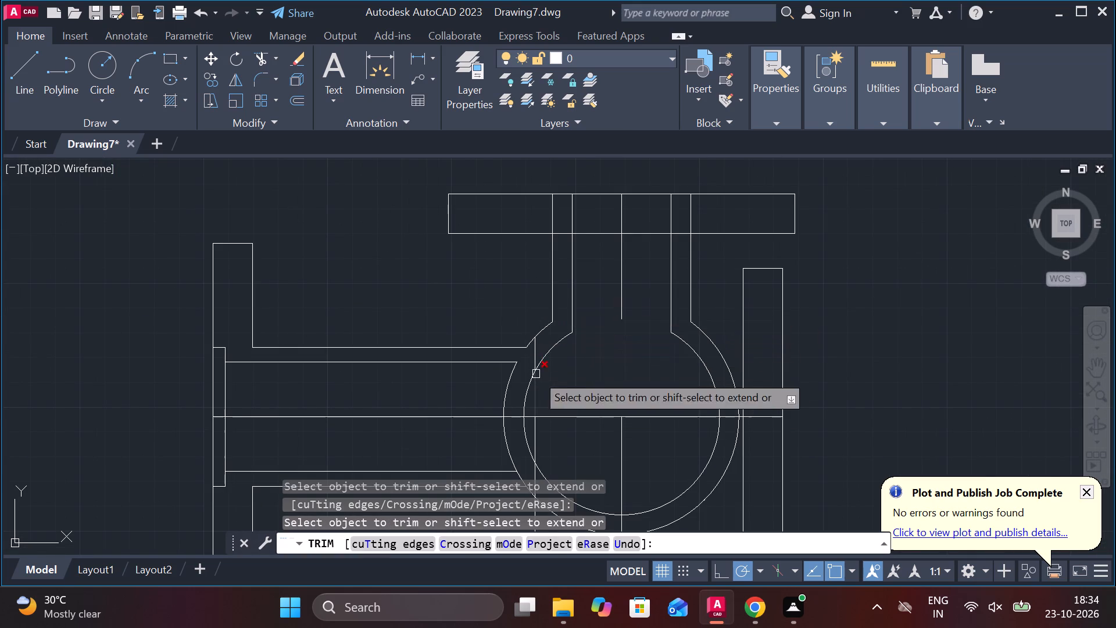
pyautogui.moveTo(536, 376); pyautogui.dragTo(534, 308, button='middle')
pyautogui.moveTo(546, 403); pyautogui.dragTo(553, 359, button='middle')
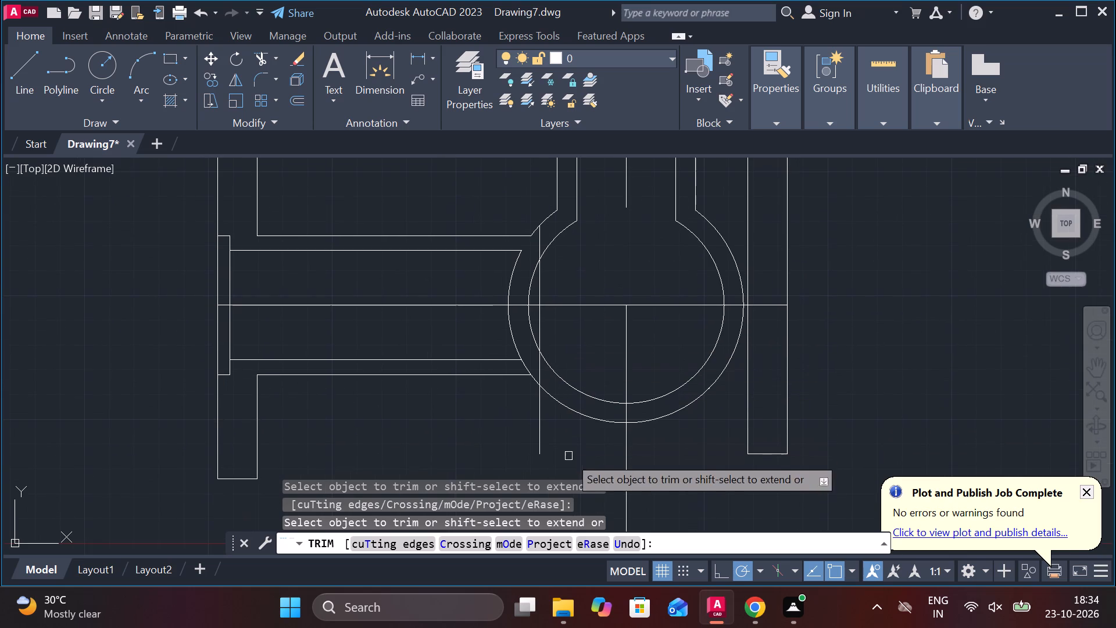
pyautogui.press('Escape')
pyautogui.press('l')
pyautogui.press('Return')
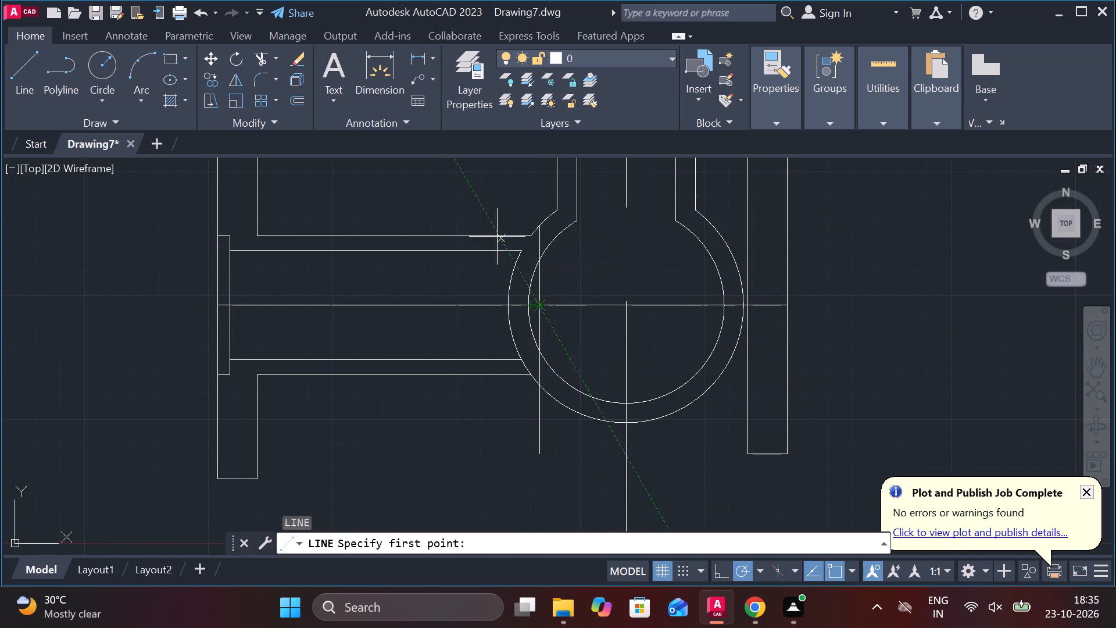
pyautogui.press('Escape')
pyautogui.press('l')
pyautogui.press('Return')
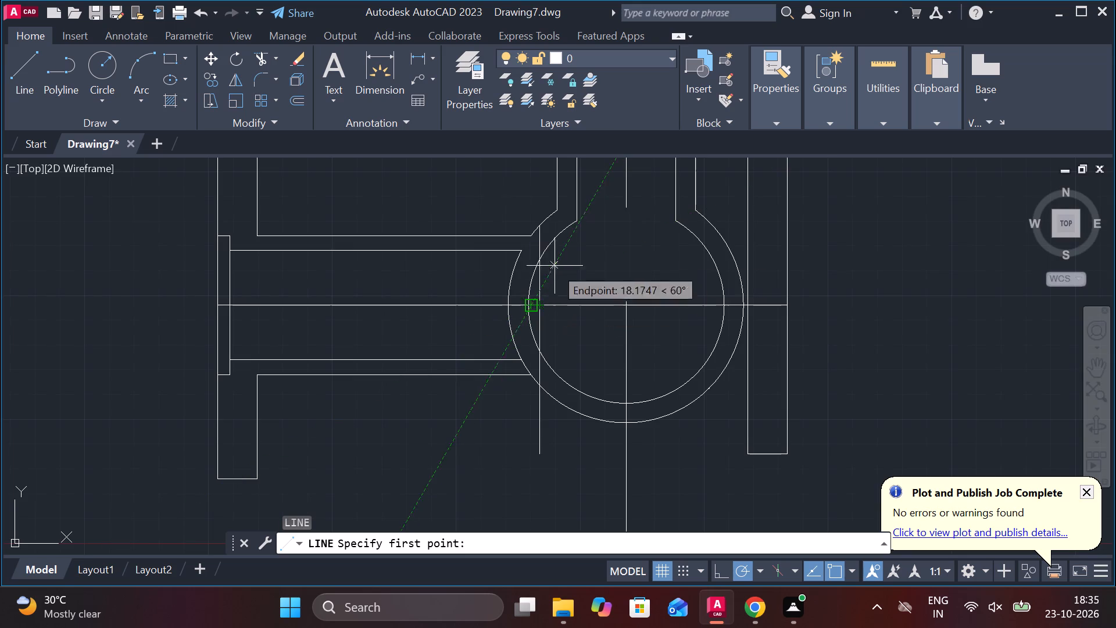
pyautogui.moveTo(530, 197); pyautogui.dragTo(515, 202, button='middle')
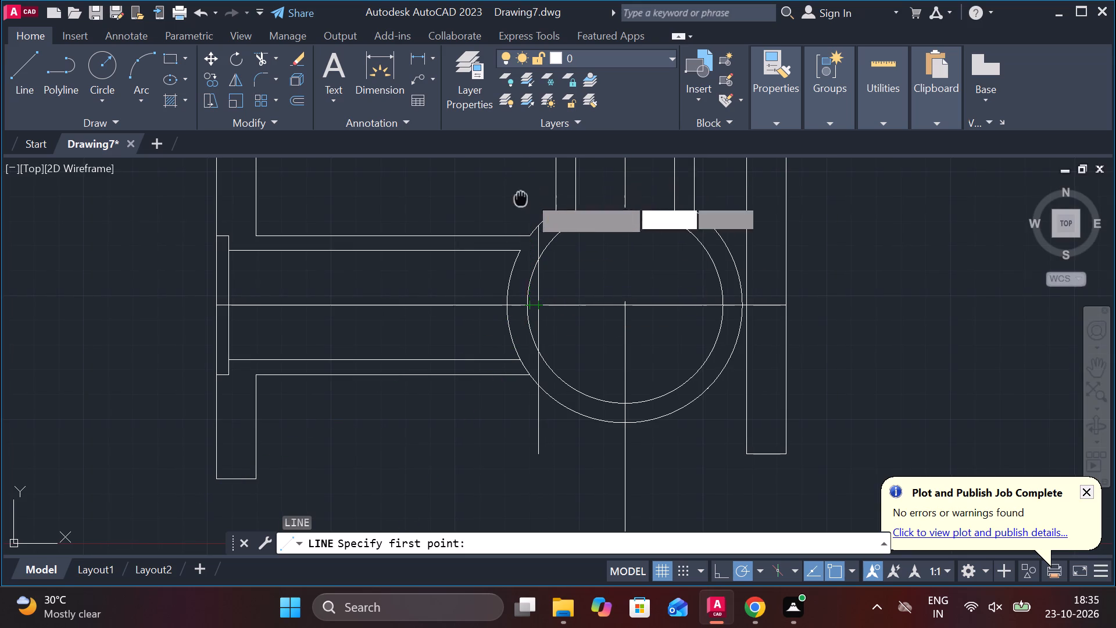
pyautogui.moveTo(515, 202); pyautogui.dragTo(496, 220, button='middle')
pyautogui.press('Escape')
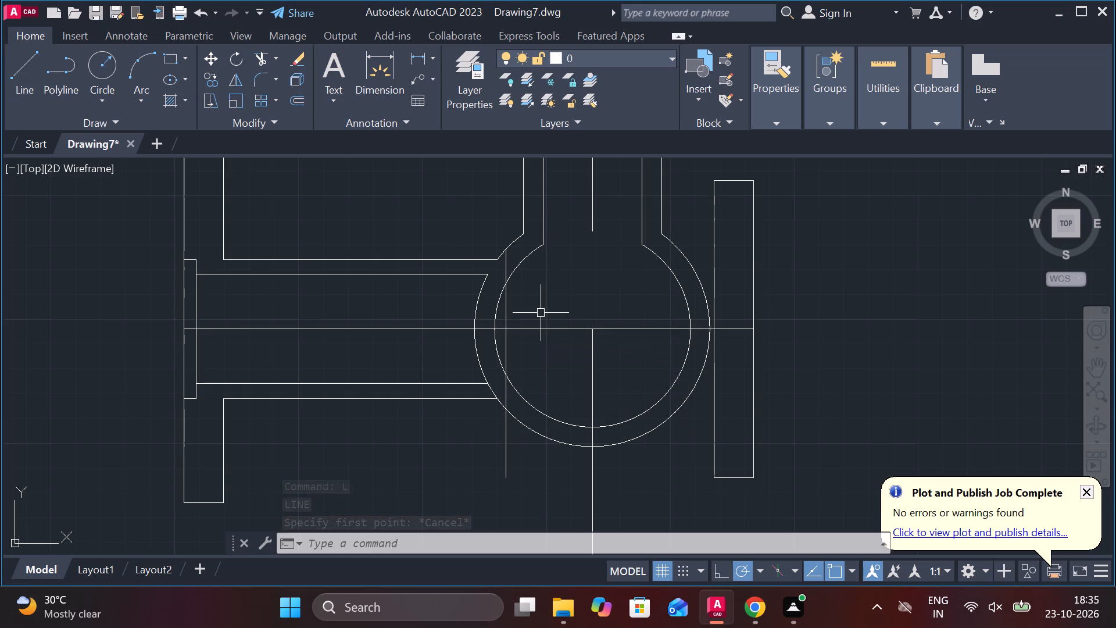
# Draw a recess outline from the vertical line's crossing with the horizontal centreline: 18.5 up, 8 toward the left flange, 37 down, and back past the vertical line.
pyautogui.press('l')
pyautogui.press('Return')
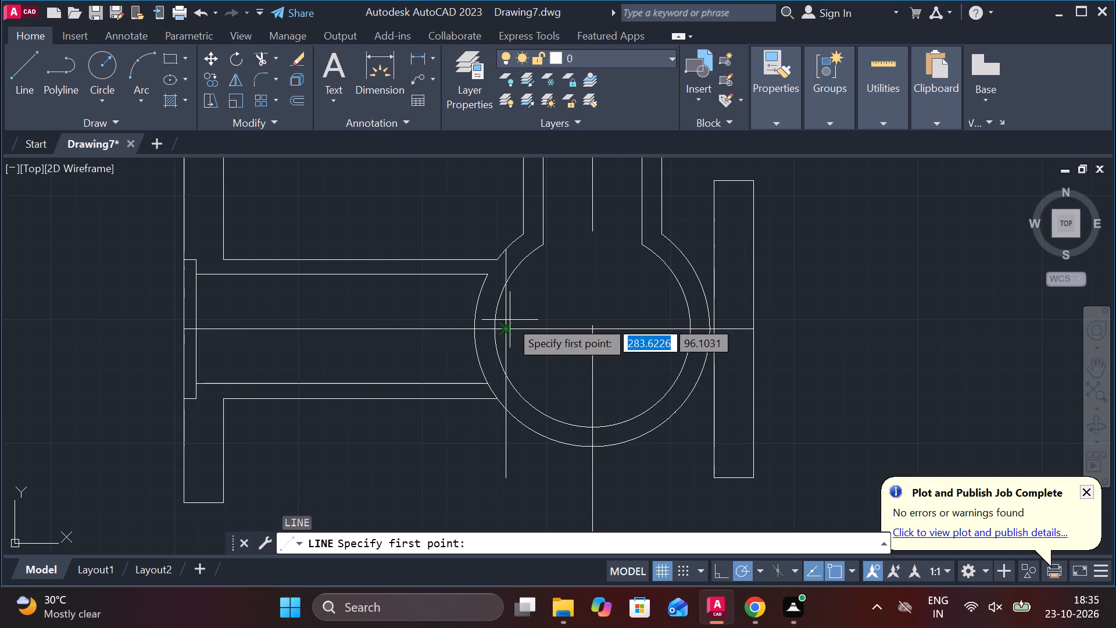
pyautogui.click(508, 326)
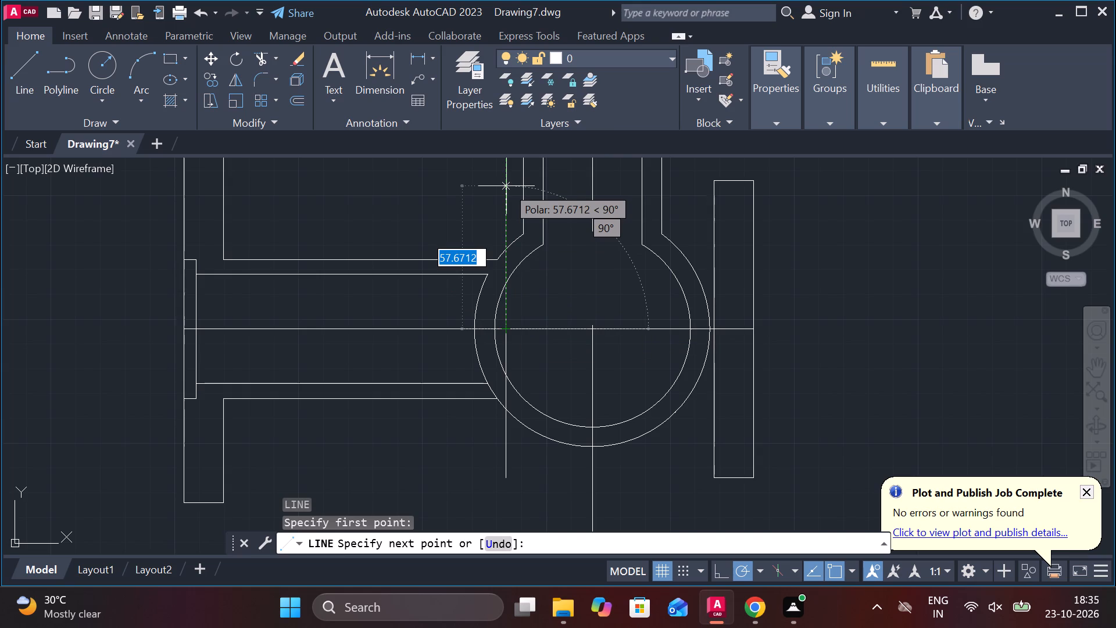
pyautogui.write('18.5')
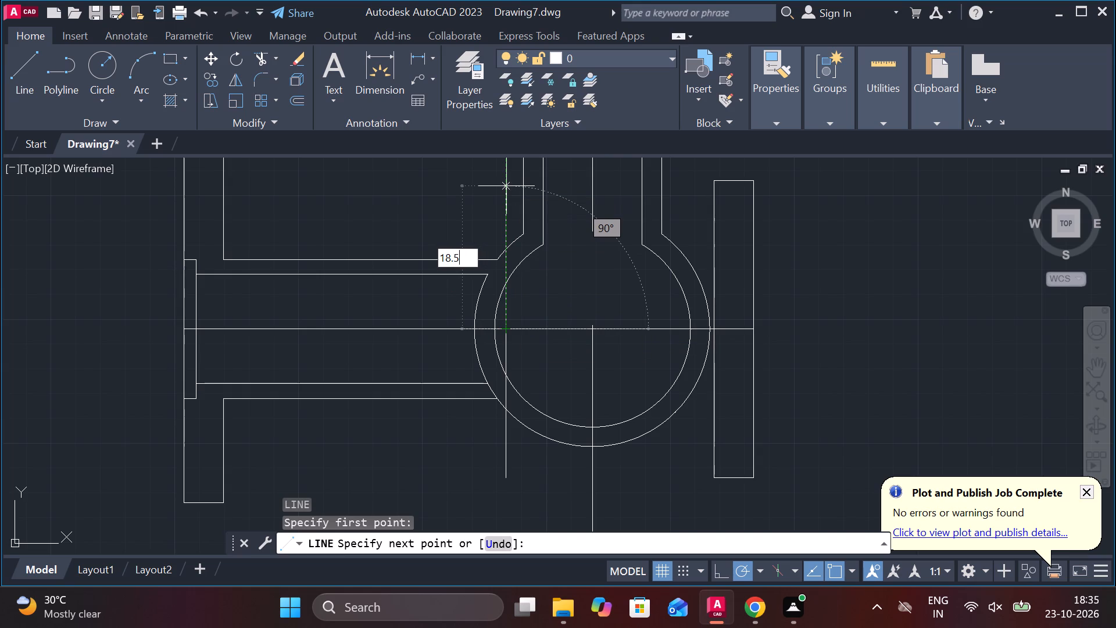
pyautogui.press('Return')
pyautogui.scroll(1, 389, 308)
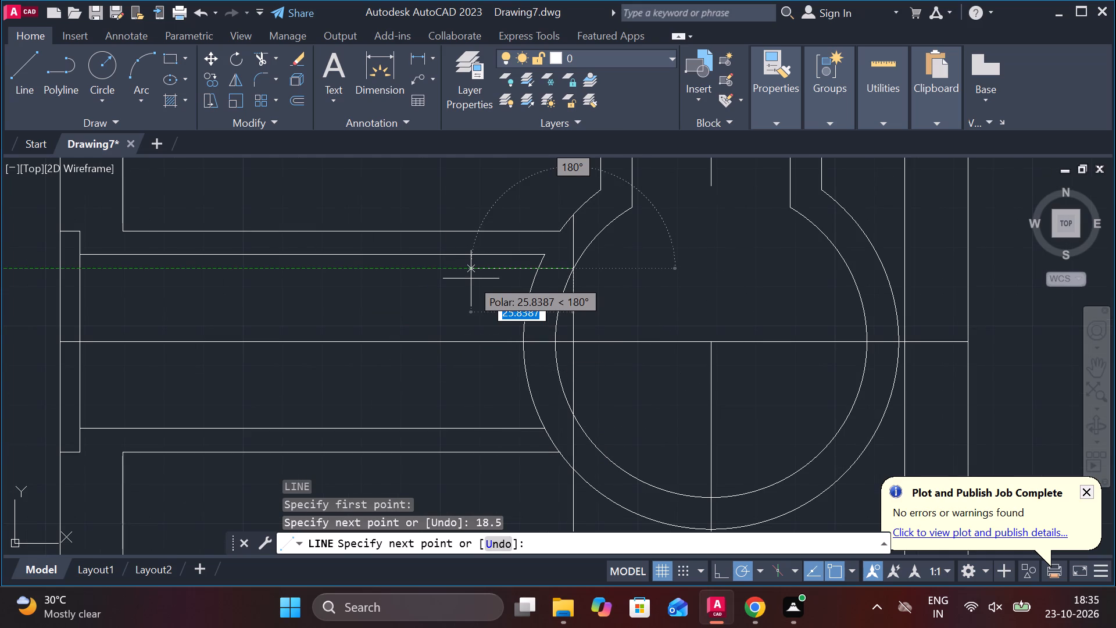
pyautogui.press('8')
pyautogui.press('Return')
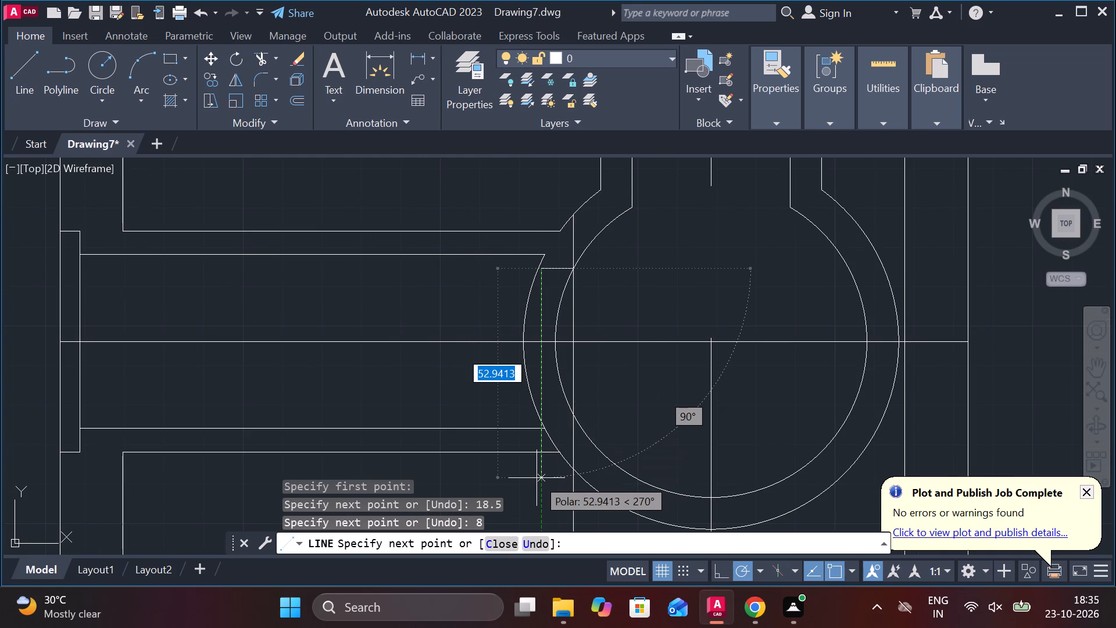
pyautogui.write('37')
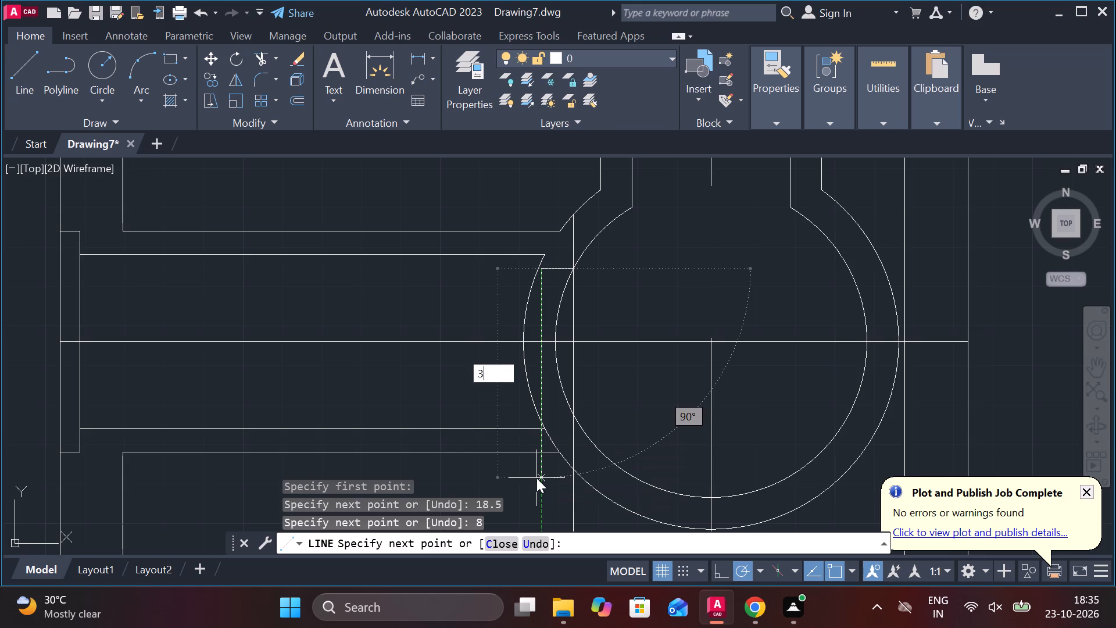
pyautogui.press('Return')
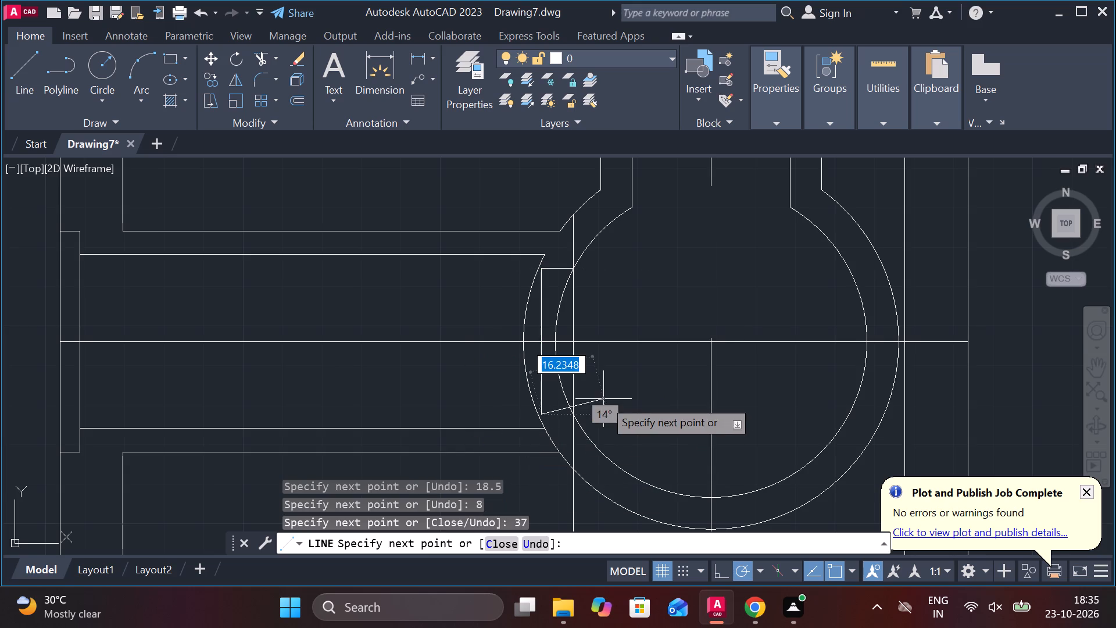
pyautogui.click(604, 406)
pyautogui.press('Escape')
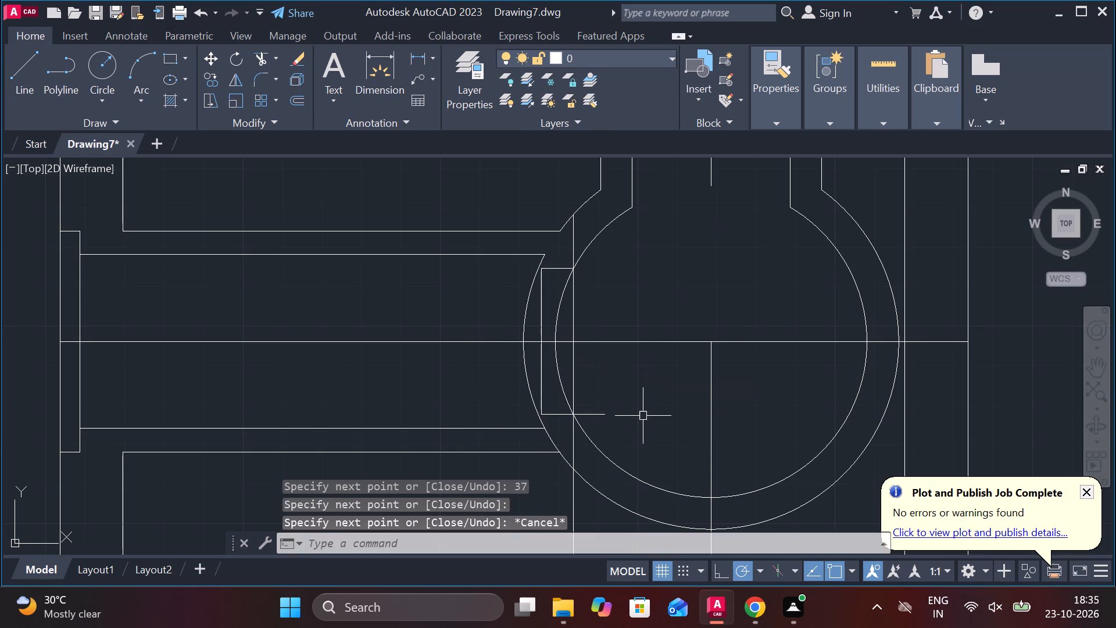
# Trim the end of the new recess's lower line that overhangs the vertical line inside the inner circle.
pyautogui.write('TR')
pyautogui.press('space')
pyautogui.click(600, 415)
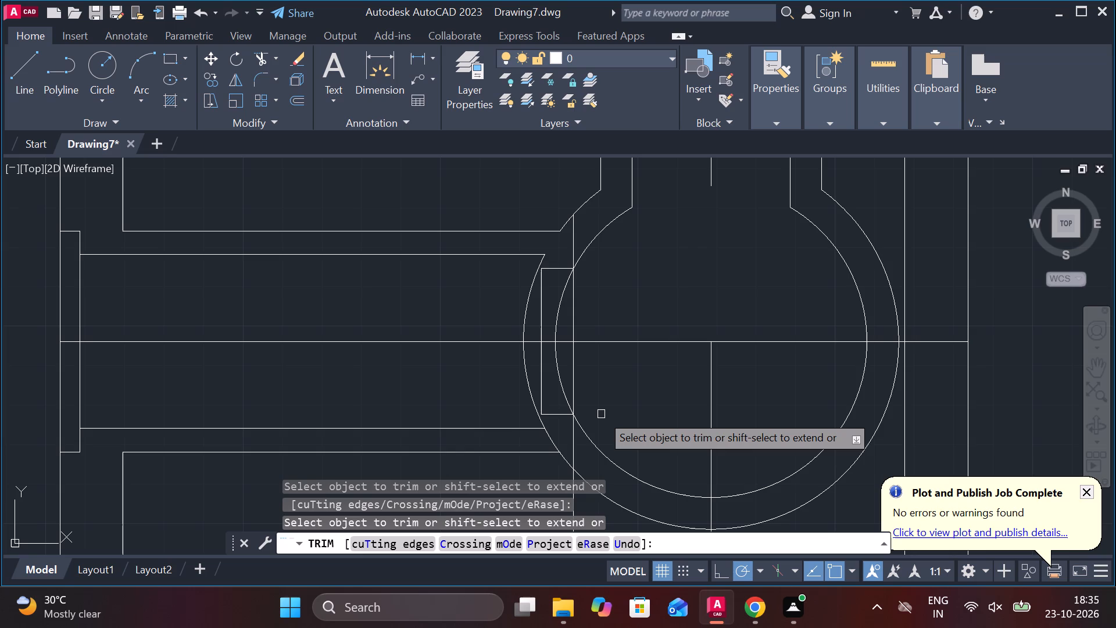
# Trim the inner circle's arcs inside the left recess, plus the vertical line between the recess and the outer circle above and below it.
pyautogui.click(560, 309)
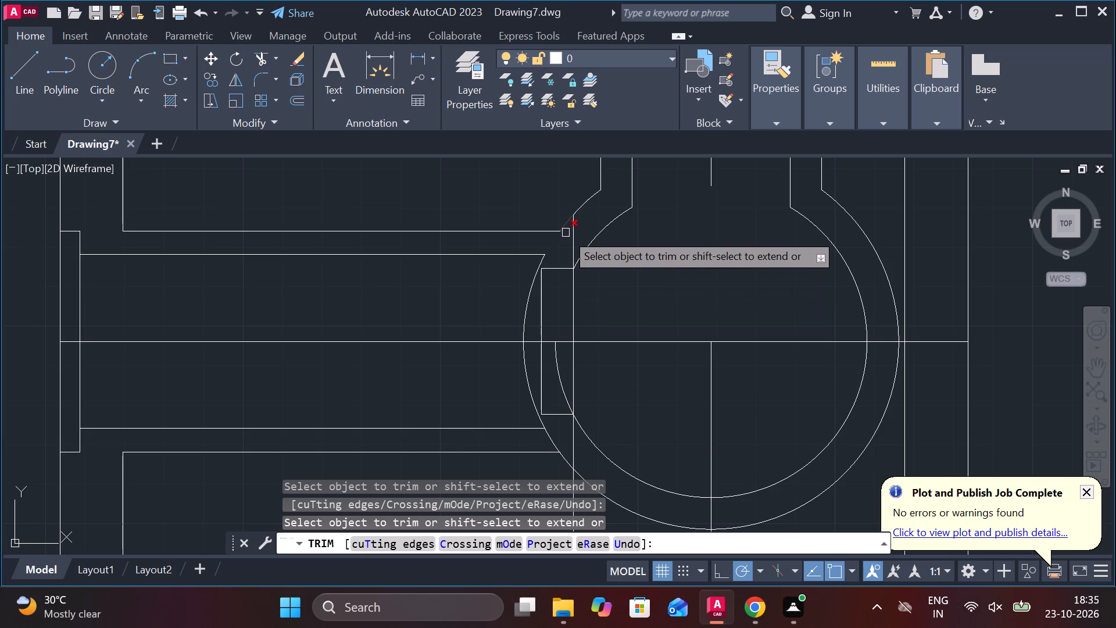
pyautogui.click(573, 250)
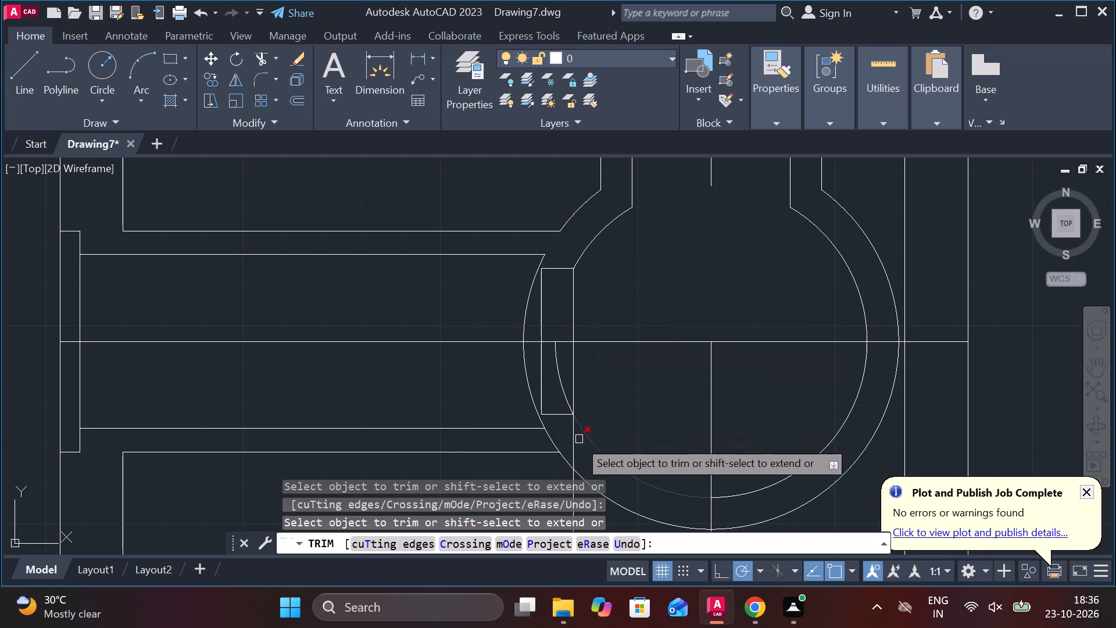
pyautogui.click(576, 441)
pyautogui.click(561, 383)
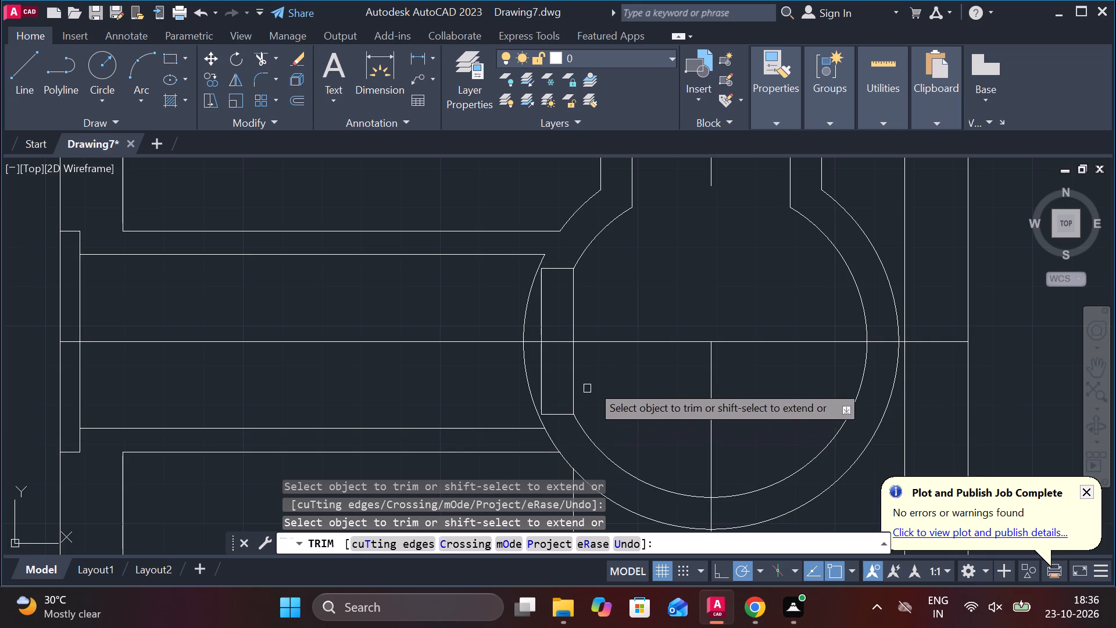
# Trim the outer circle's arc between the left neck's upper and lower bore lines, below and above the centreline.
pyautogui.moveTo(602, 372); pyautogui.dragTo(653, 331, button='middle')
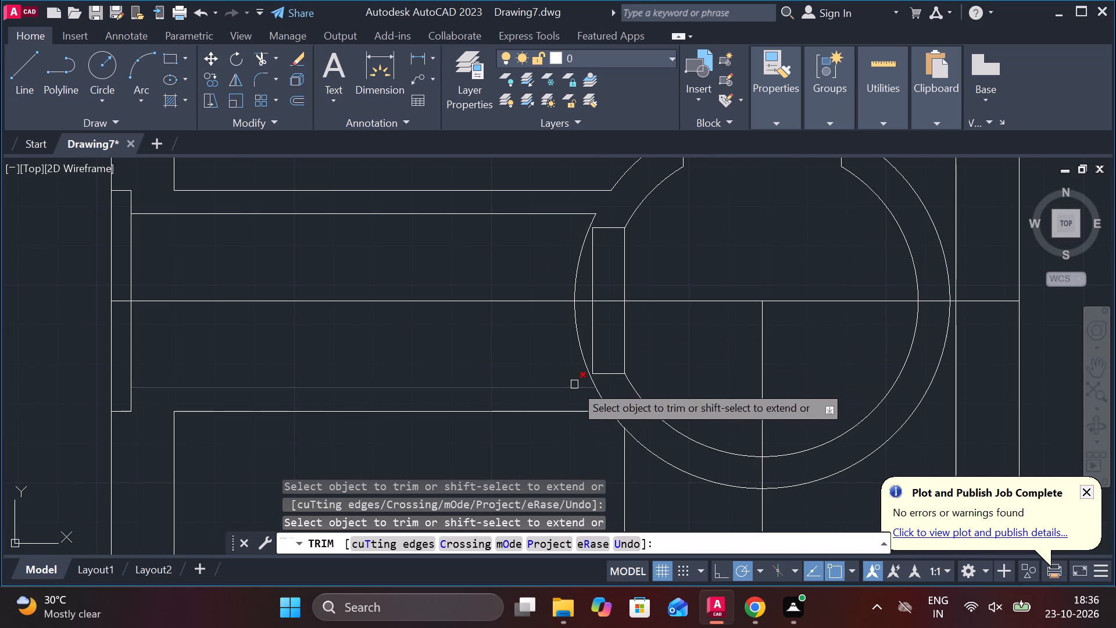
pyautogui.click(583, 358)
pyautogui.click(577, 260)
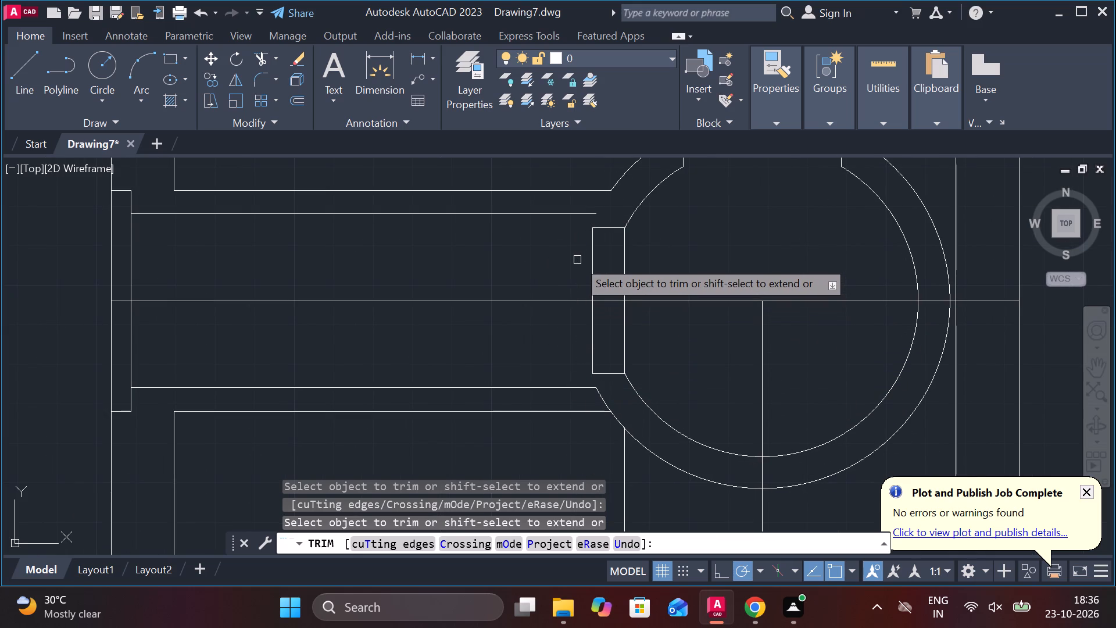
pyautogui.press('Escape')
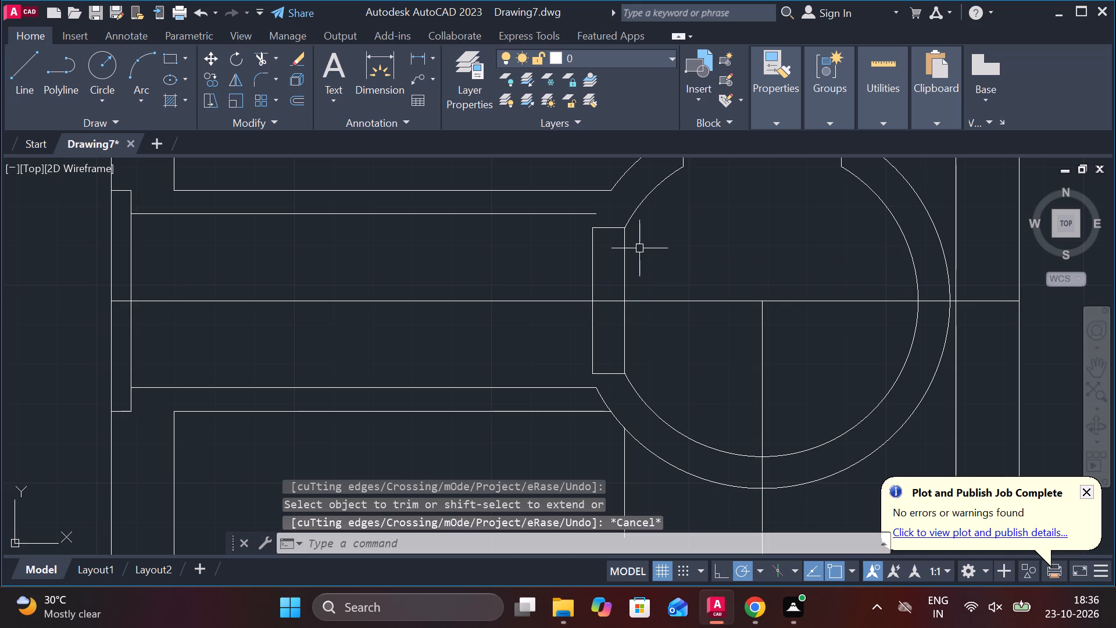
# Stretch the upper end of the recess's left vertical line upward past the left neck's upper bore line.
pyautogui.click(591, 243)
pyautogui.click(591, 230)
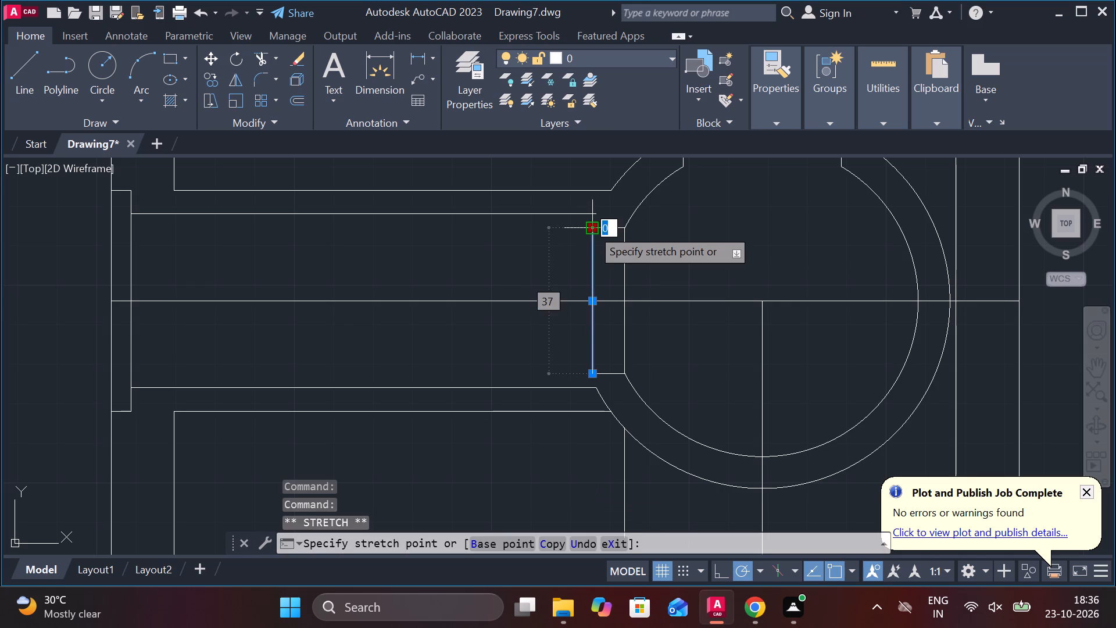
pyautogui.scroll(2, 591, 208)
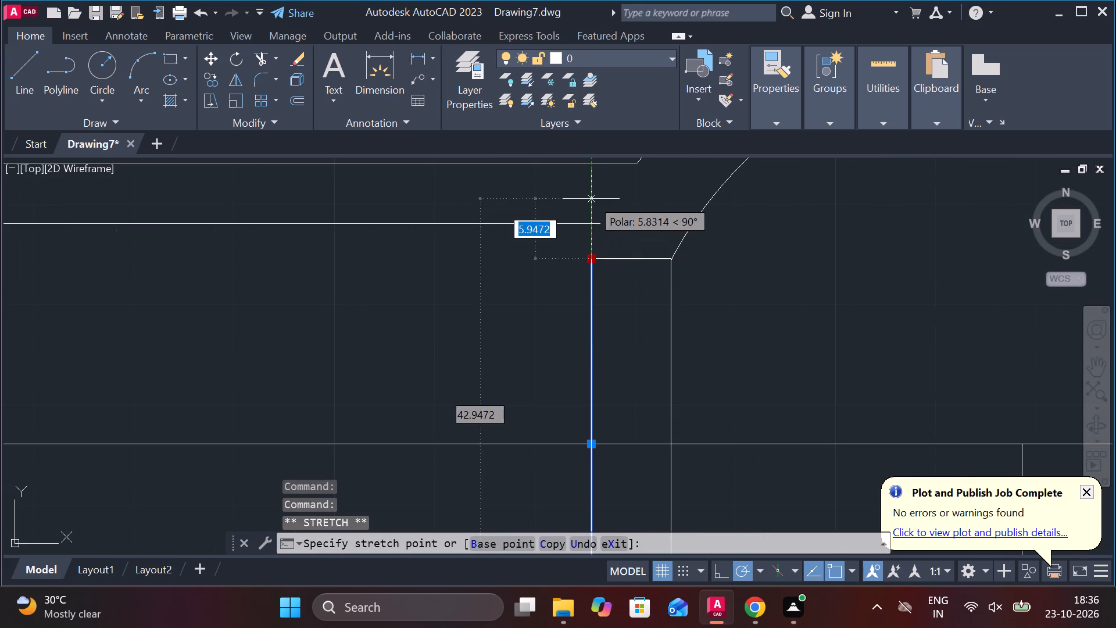
pyautogui.click(591, 191)
pyautogui.press('Escape')
# Trim the short arc of the outer circle between the left neck's lower bore line and lower outer line.
pyautogui.scroll(-1, 620, 277)
pyautogui.moveTo(608, 442); pyautogui.dragTo(599, 366, button='middle')
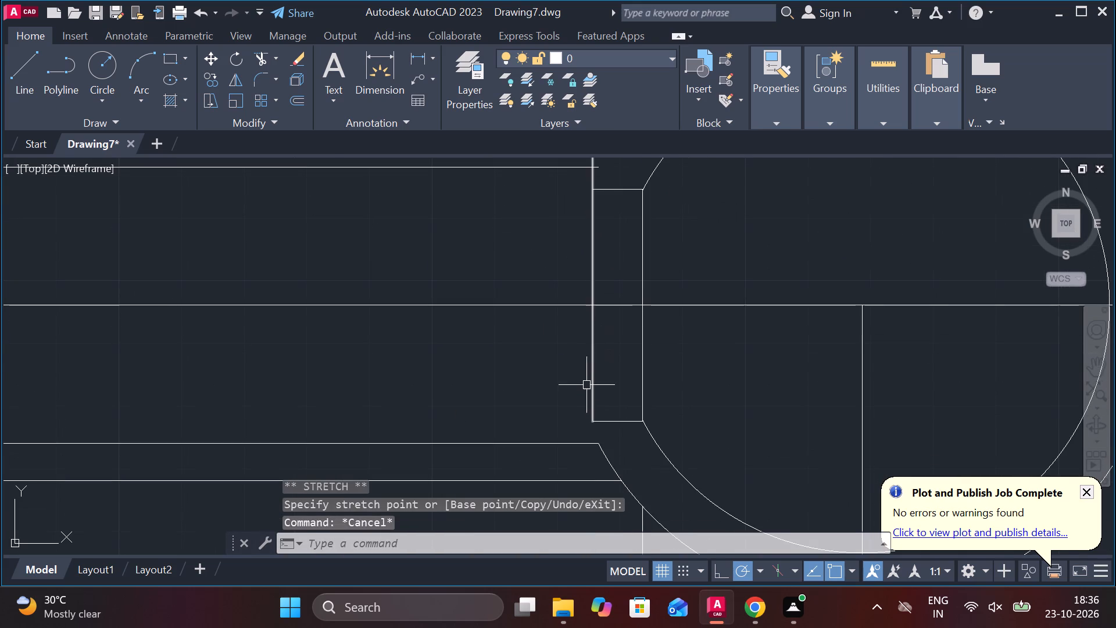
pyautogui.moveTo(572, 401); pyautogui.dragTo(552, 318, button='middle')
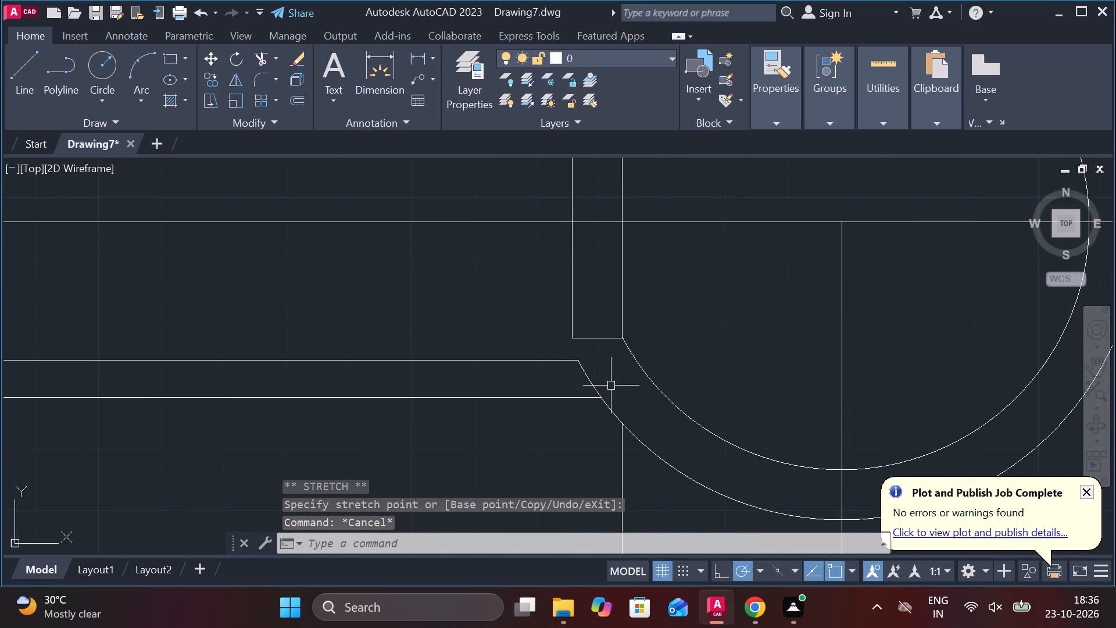
pyautogui.write('TR')
pyautogui.press('space')
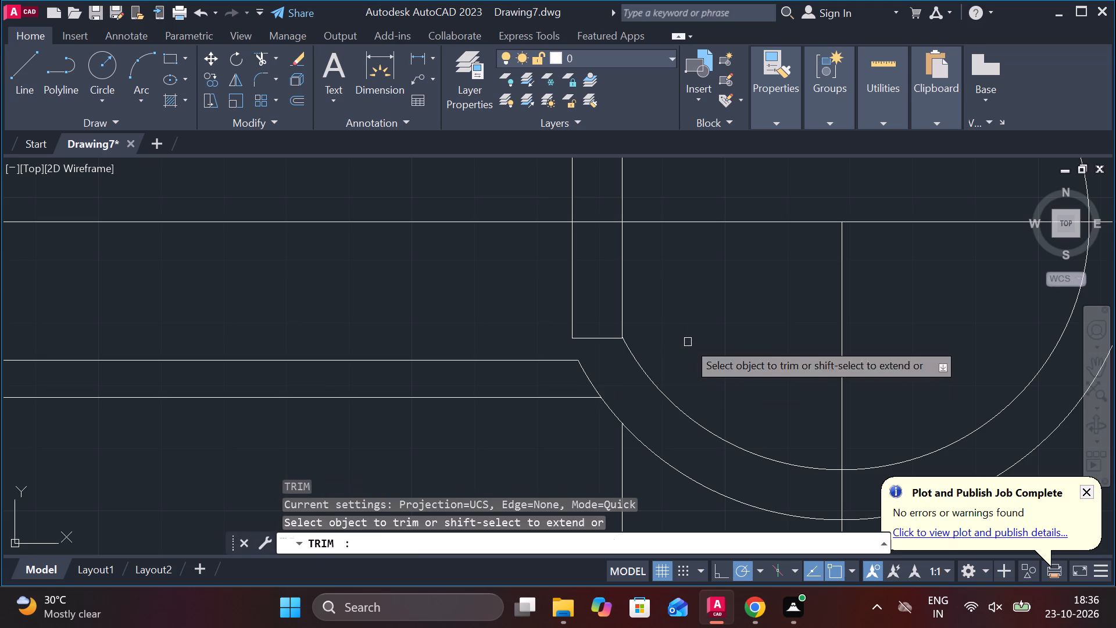
pyautogui.click(589, 377)
pyautogui.press('Escape')
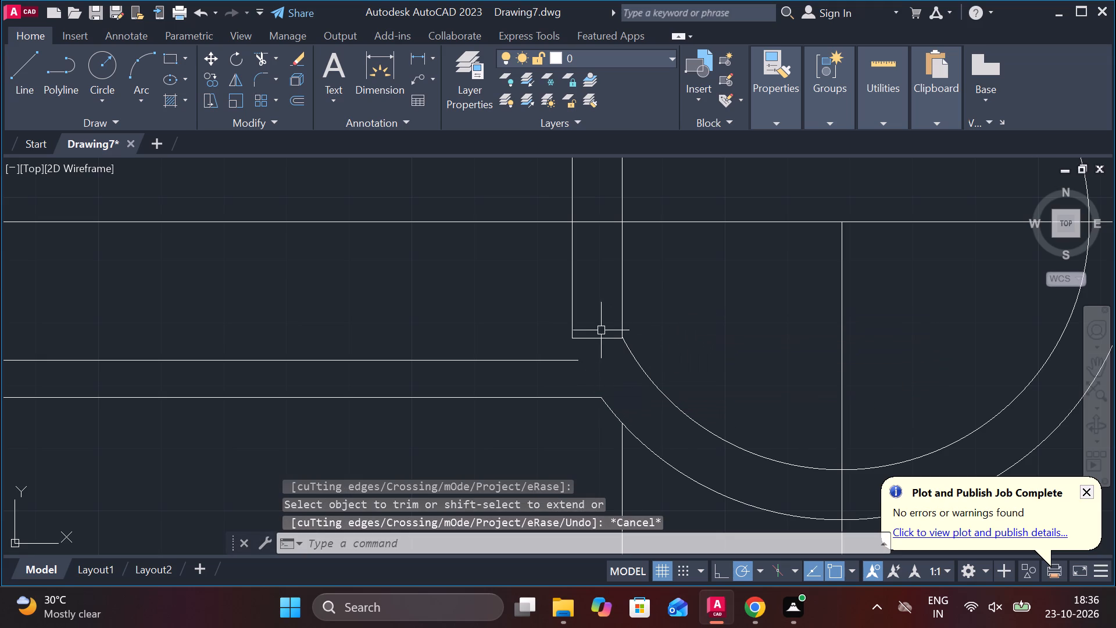
# Stretch the lower end of the recess's left vertical line downward past the left neck's lower bore line.
pyautogui.click(573, 300)
pyautogui.click(574, 341)
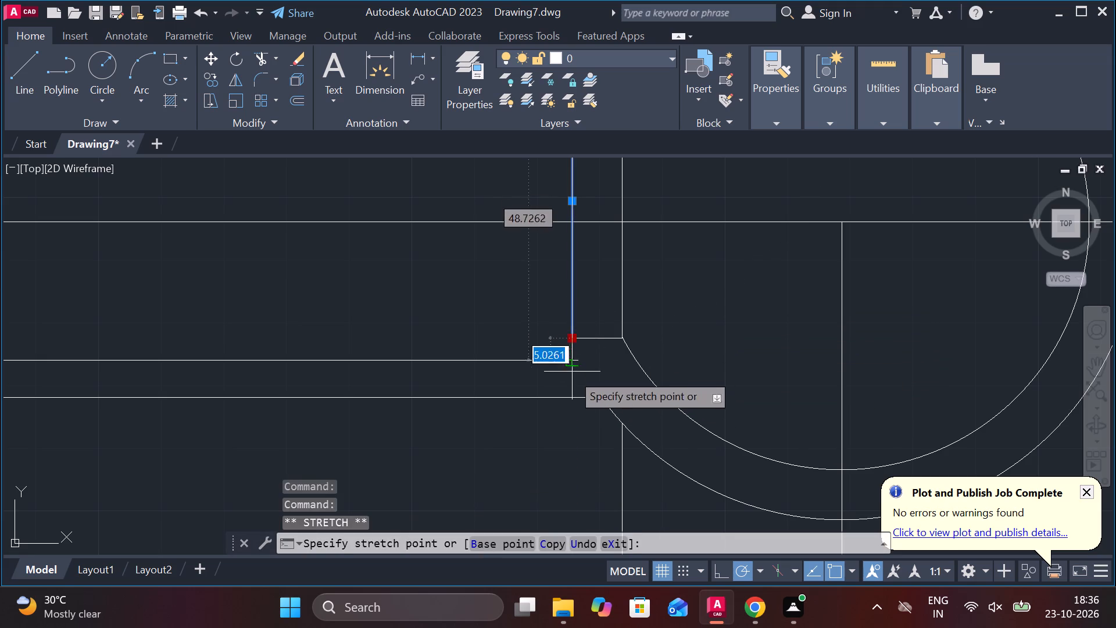
pyautogui.click(570, 377)
pyautogui.press('Escape')
# Trim the overhanging ends where the stretched vertical line crosses the left neck's lower and upper bore lines, forming clean corners.
pyautogui.write('TR')
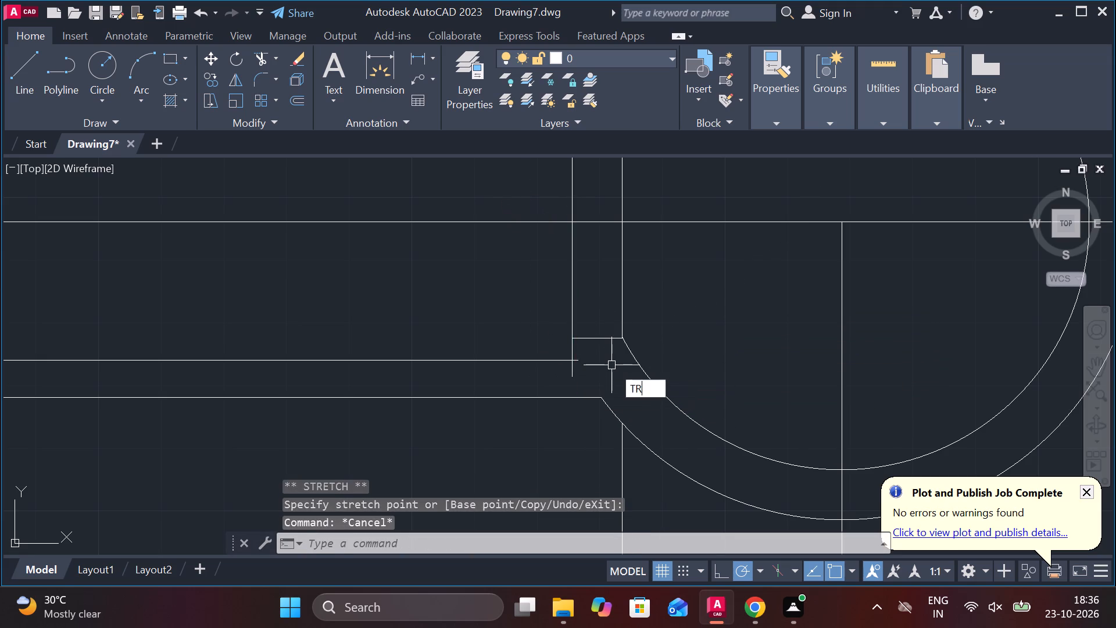
pyautogui.press('space')
pyautogui.click(580, 359)
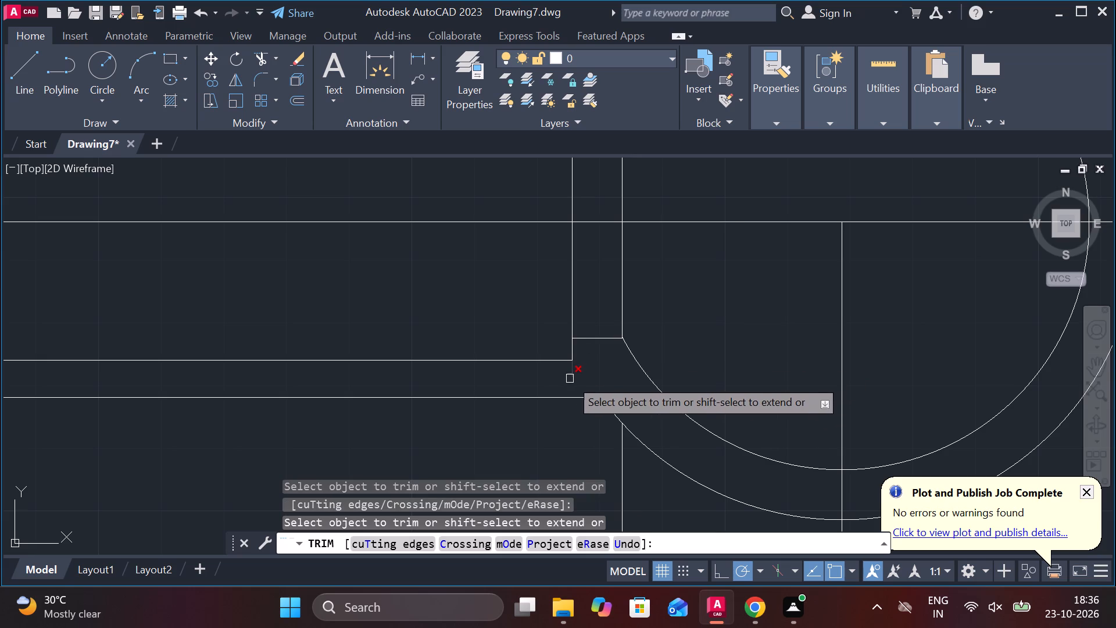
pyautogui.click(570, 379)
pyautogui.scroll(-2, 690, 340)
pyautogui.scroll(2, 626, 233)
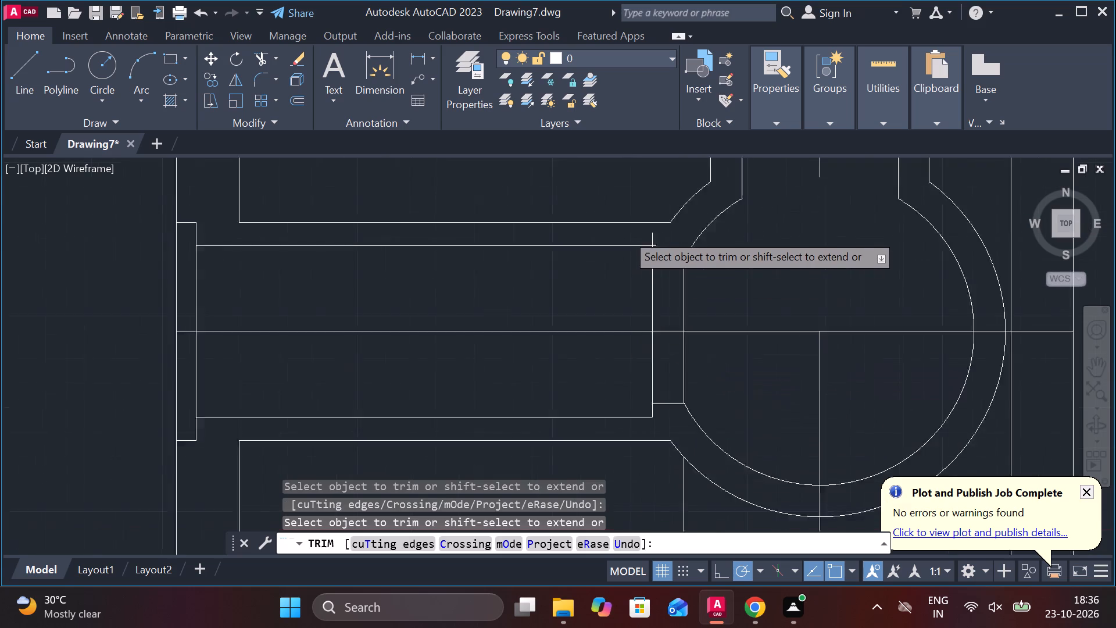
pyautogui.scroll(1, 626, 233)
pyautogui.click(690, 240)
pyautogui.click(697, 263)
pyautogui.scroll(-2, 670, 291)
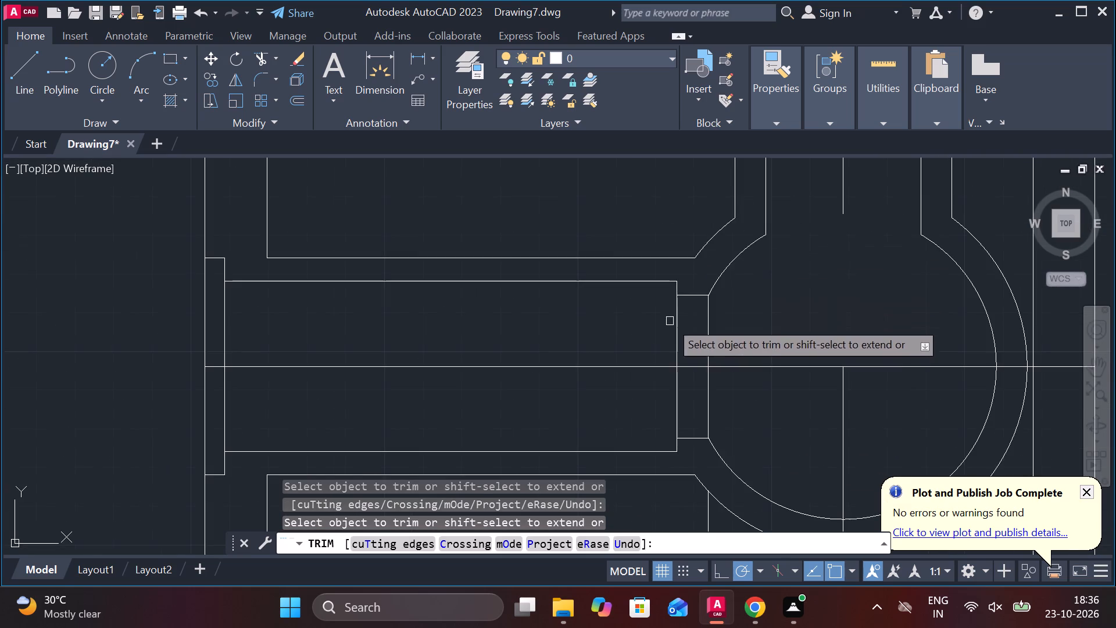
pyautogui.moveTo(625, 357); pyautogui.dragTo(537, 317, button='middle')
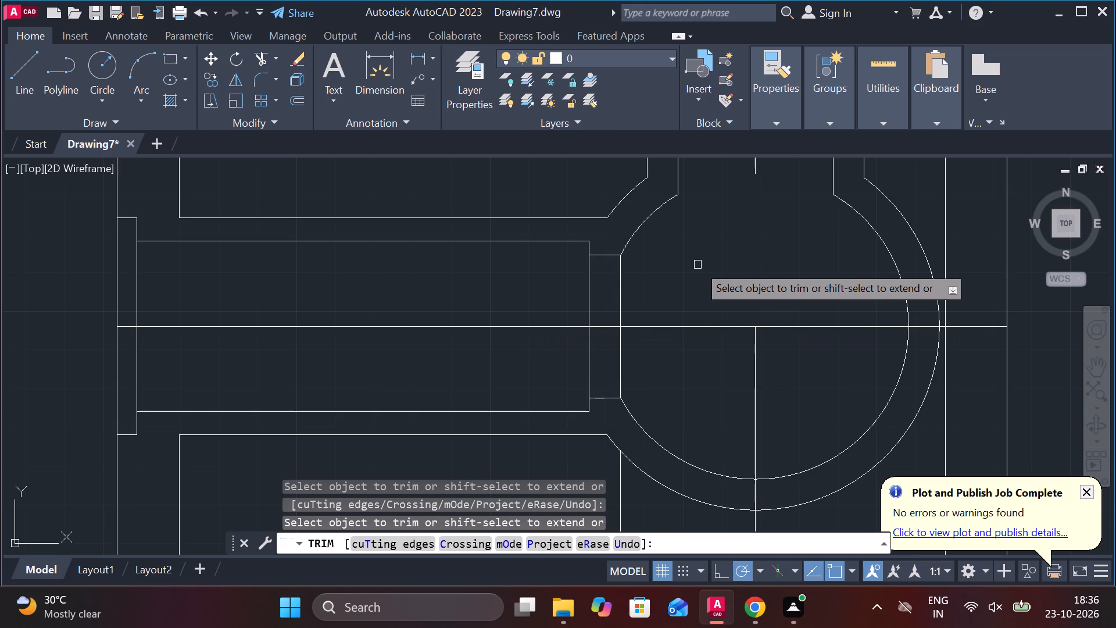
pyautogui.press('Escape')
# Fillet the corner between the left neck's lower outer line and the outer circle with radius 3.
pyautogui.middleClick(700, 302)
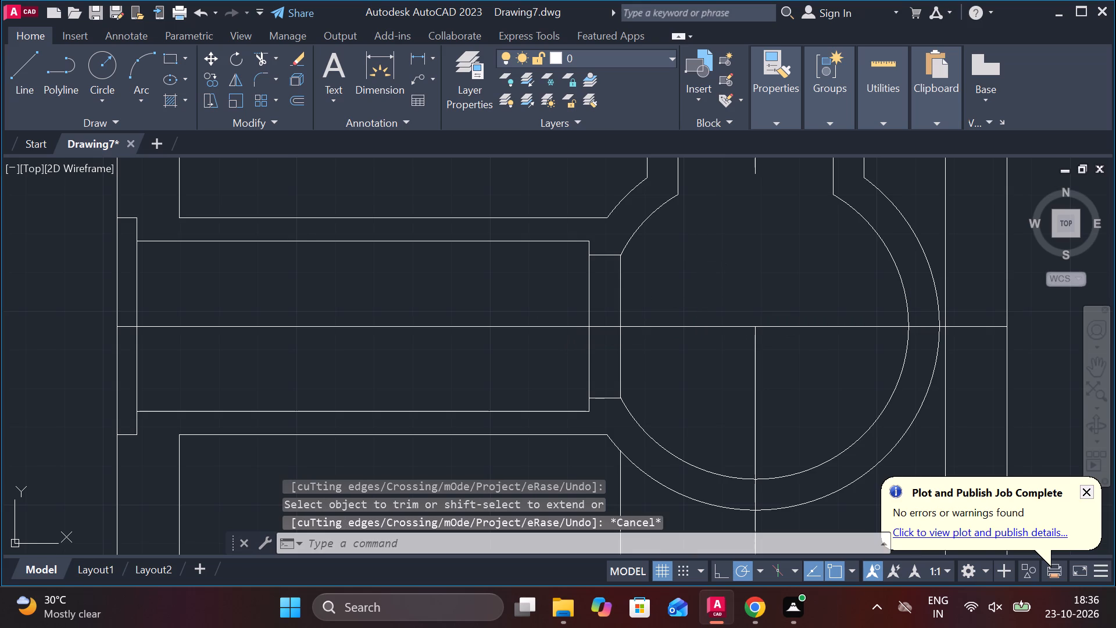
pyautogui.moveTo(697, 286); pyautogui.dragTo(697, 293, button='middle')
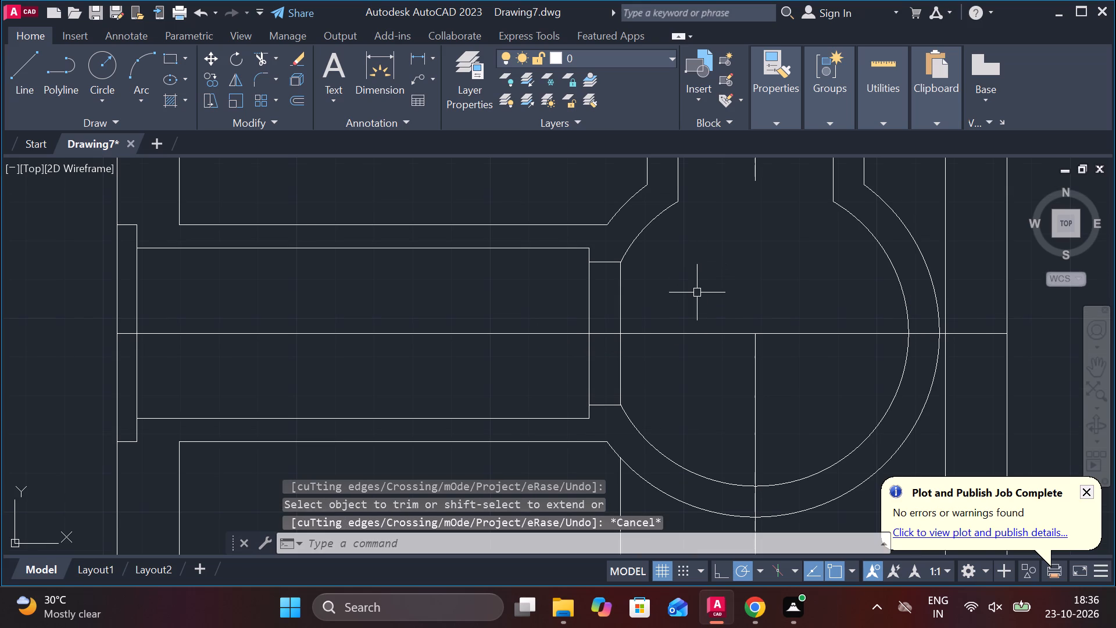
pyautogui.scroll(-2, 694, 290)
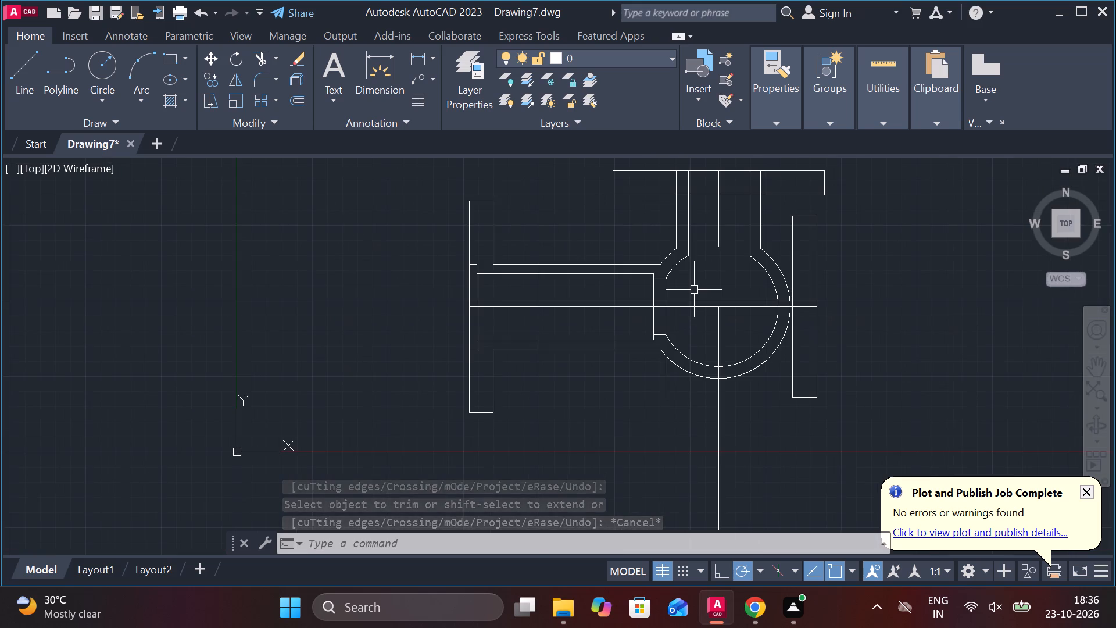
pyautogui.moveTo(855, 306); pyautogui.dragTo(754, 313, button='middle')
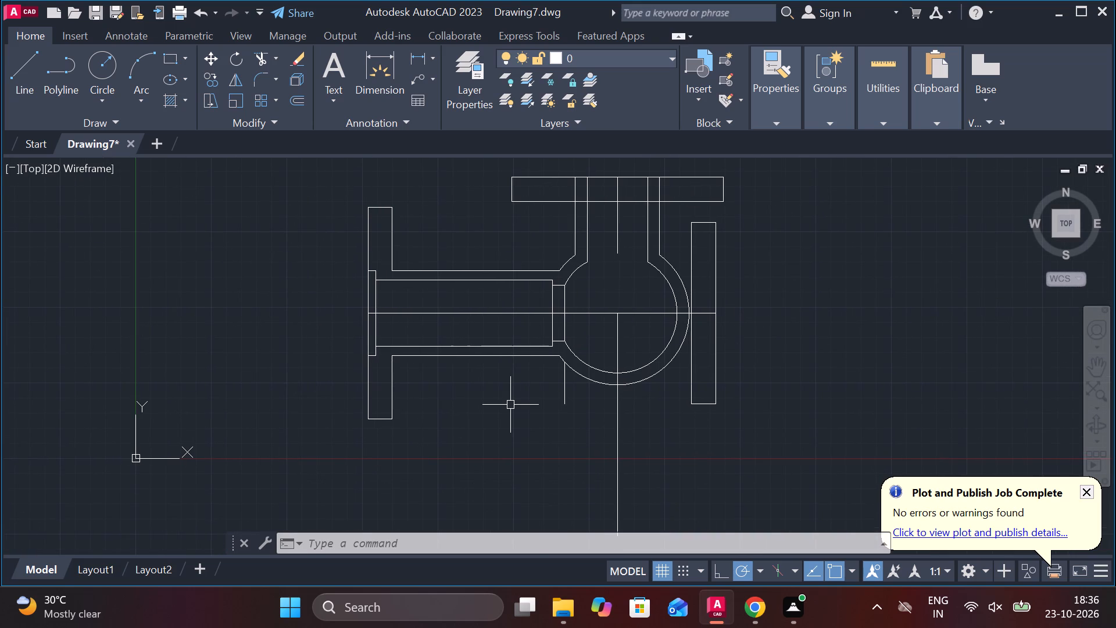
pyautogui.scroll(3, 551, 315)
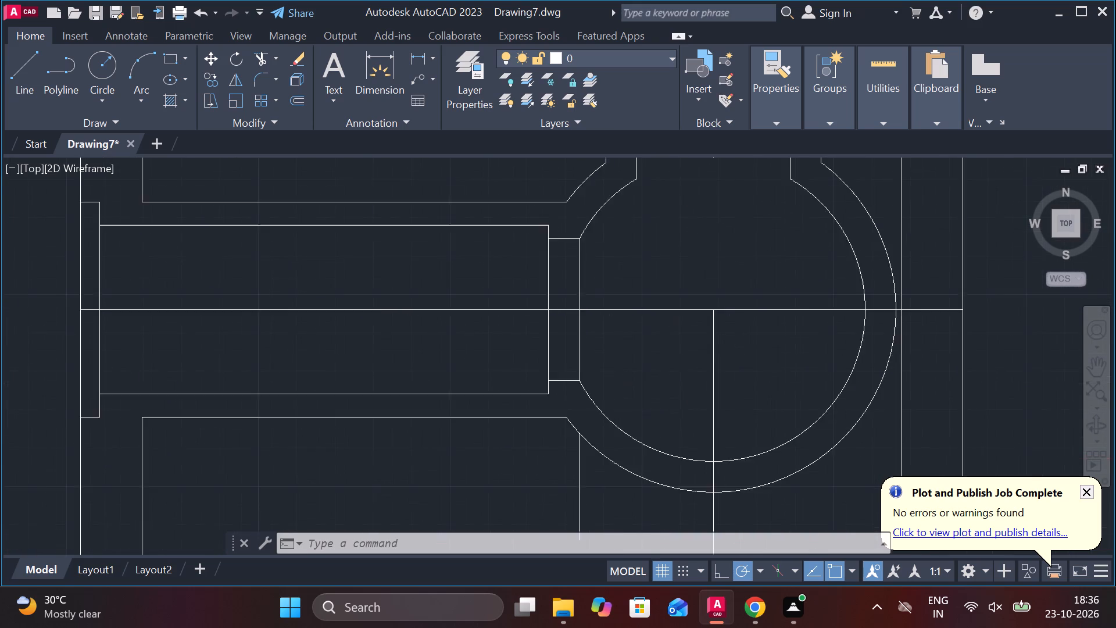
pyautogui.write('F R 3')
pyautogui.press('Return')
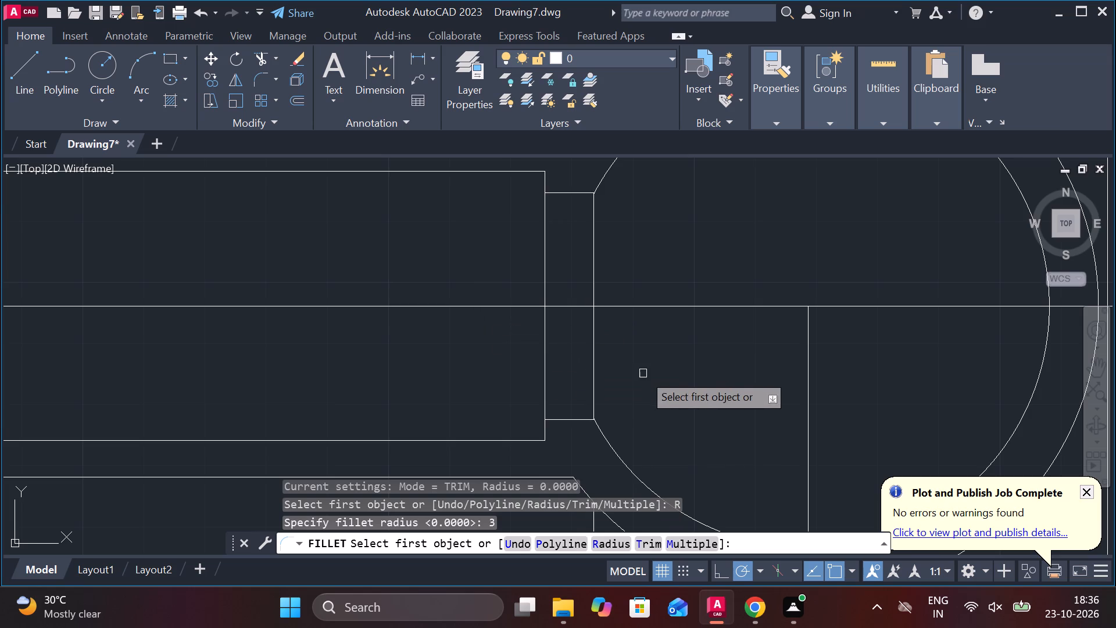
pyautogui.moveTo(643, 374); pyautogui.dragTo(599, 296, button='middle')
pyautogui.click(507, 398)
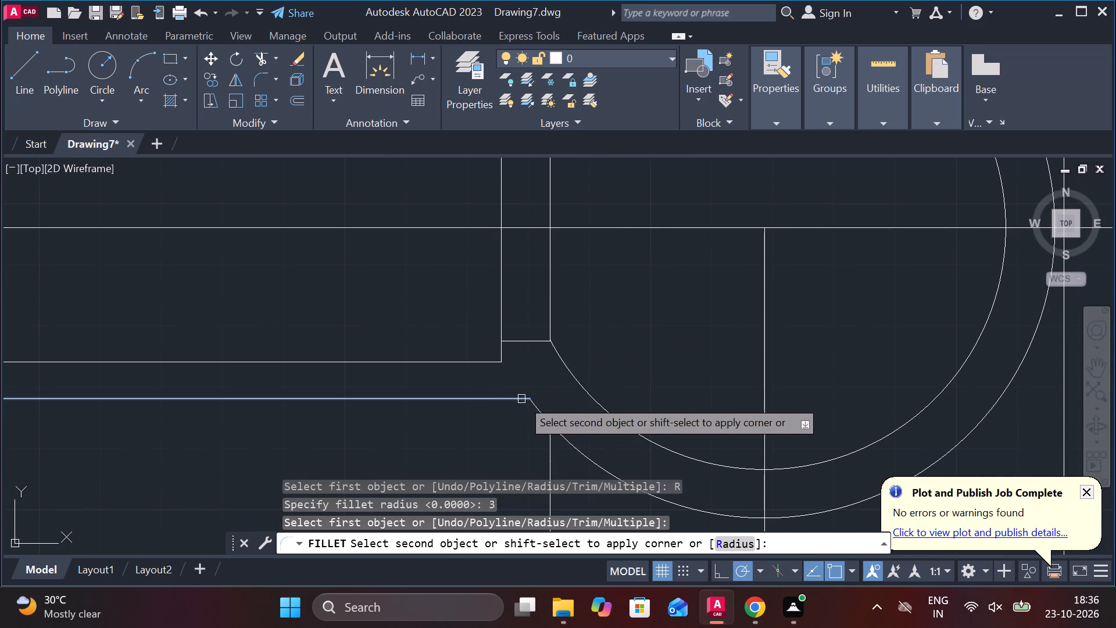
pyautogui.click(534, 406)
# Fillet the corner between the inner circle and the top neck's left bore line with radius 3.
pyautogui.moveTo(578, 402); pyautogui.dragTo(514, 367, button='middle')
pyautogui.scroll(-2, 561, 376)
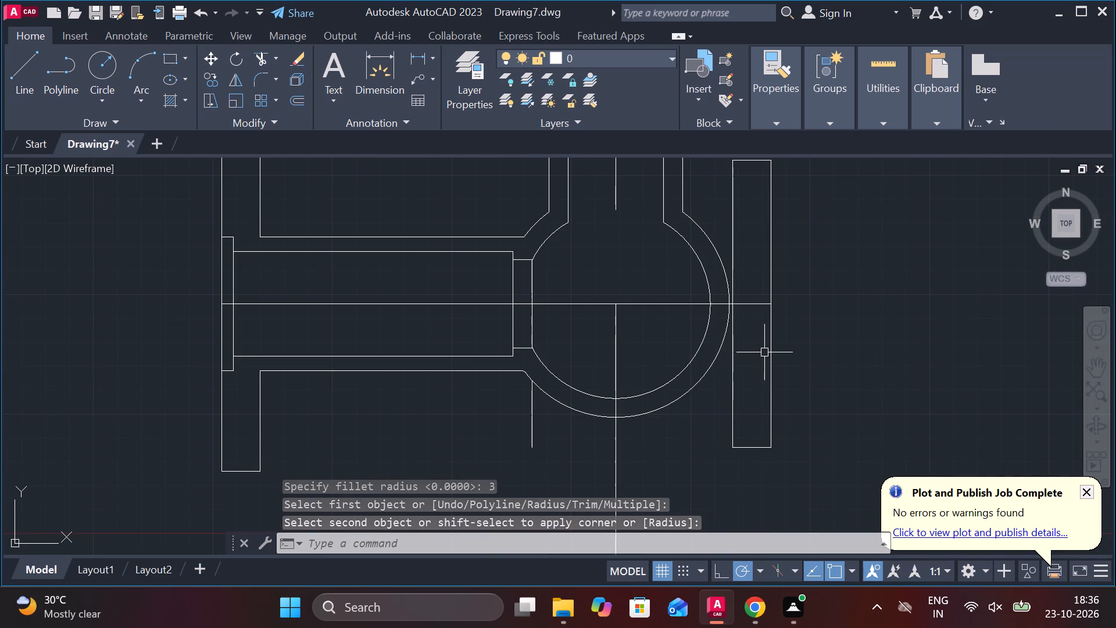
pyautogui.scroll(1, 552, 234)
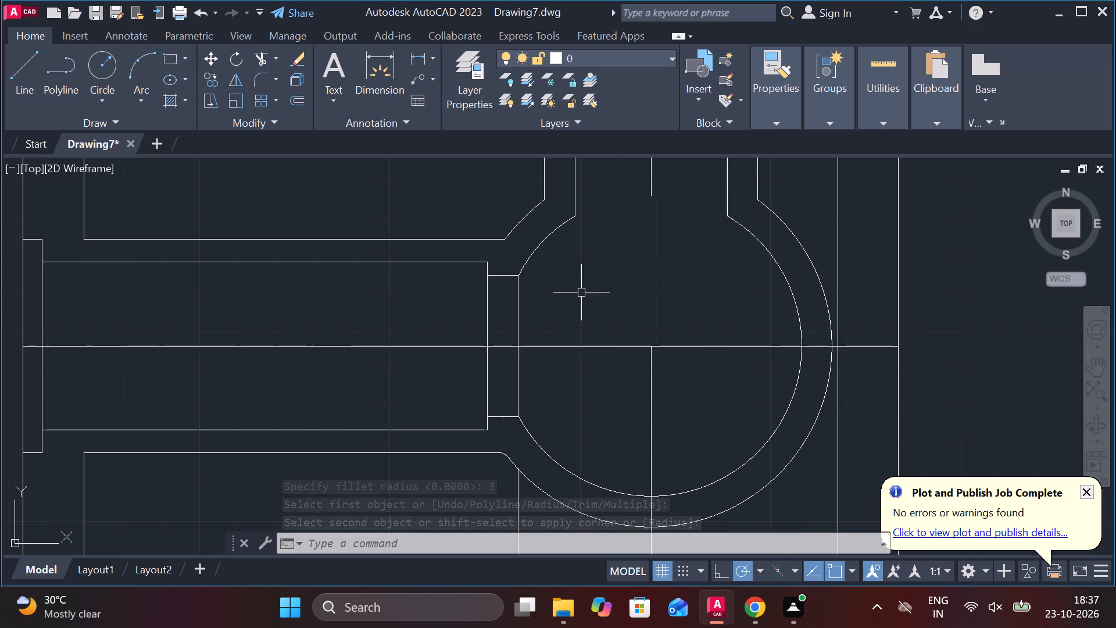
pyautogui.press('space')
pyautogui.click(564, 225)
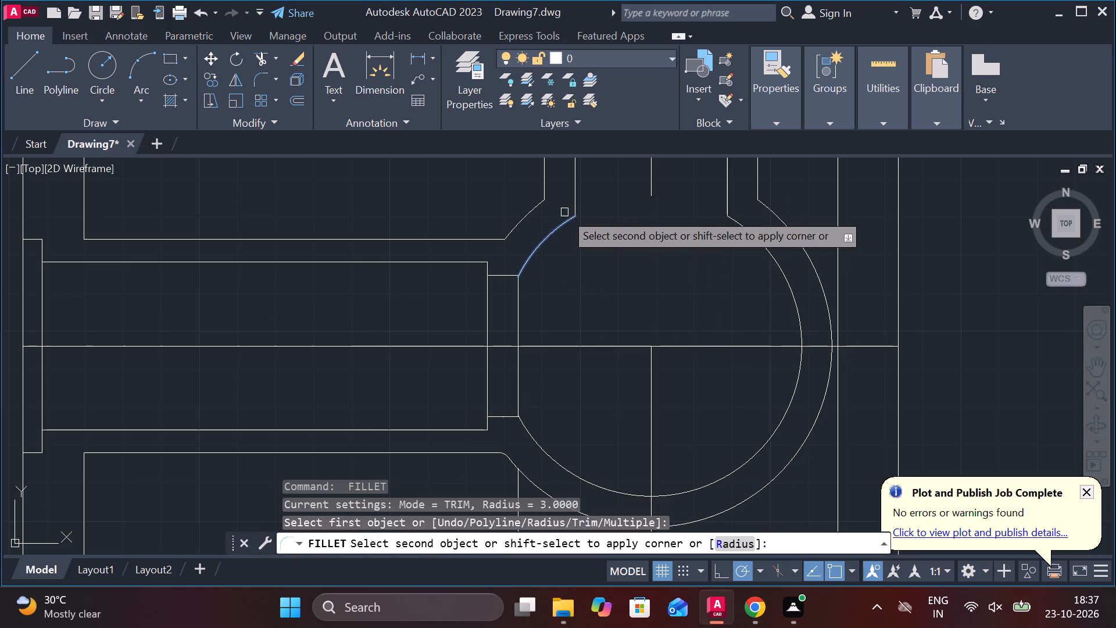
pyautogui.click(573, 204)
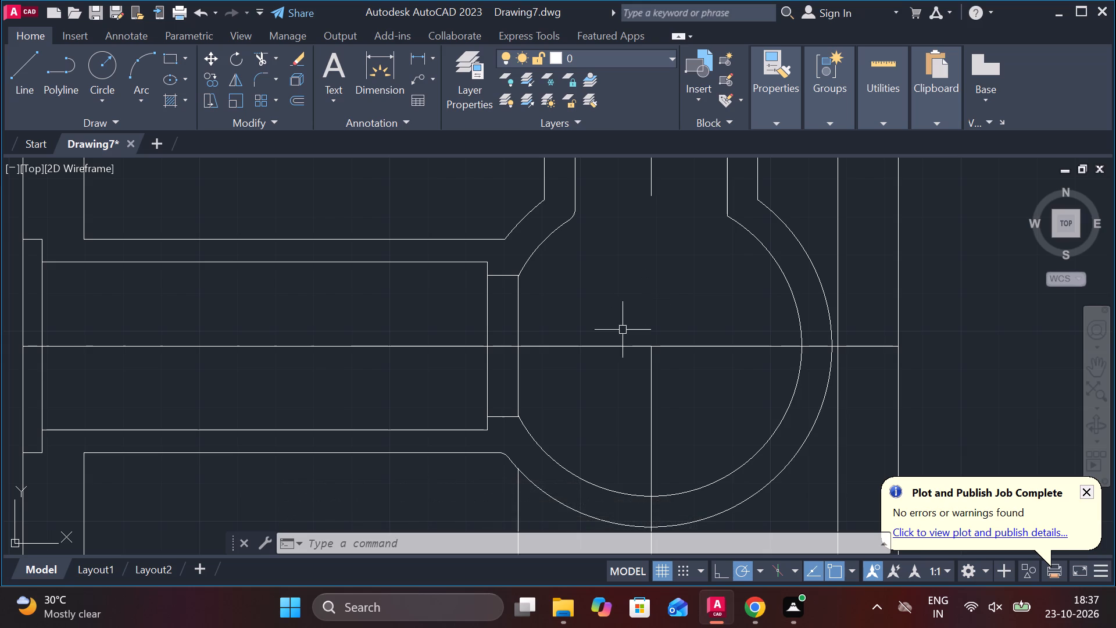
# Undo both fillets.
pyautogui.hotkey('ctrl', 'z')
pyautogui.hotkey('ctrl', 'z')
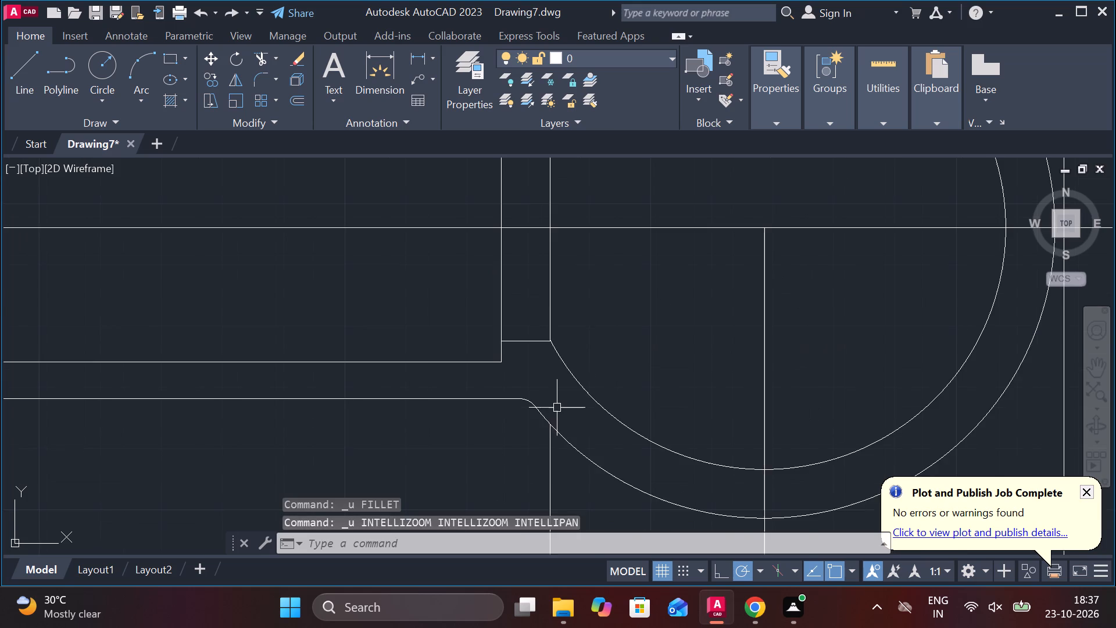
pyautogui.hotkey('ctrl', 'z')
# Fillet the upper and lower corners at the inner end of the left neck's bore with radius 3.
pyautogui.scroll(-2, 686, 380)
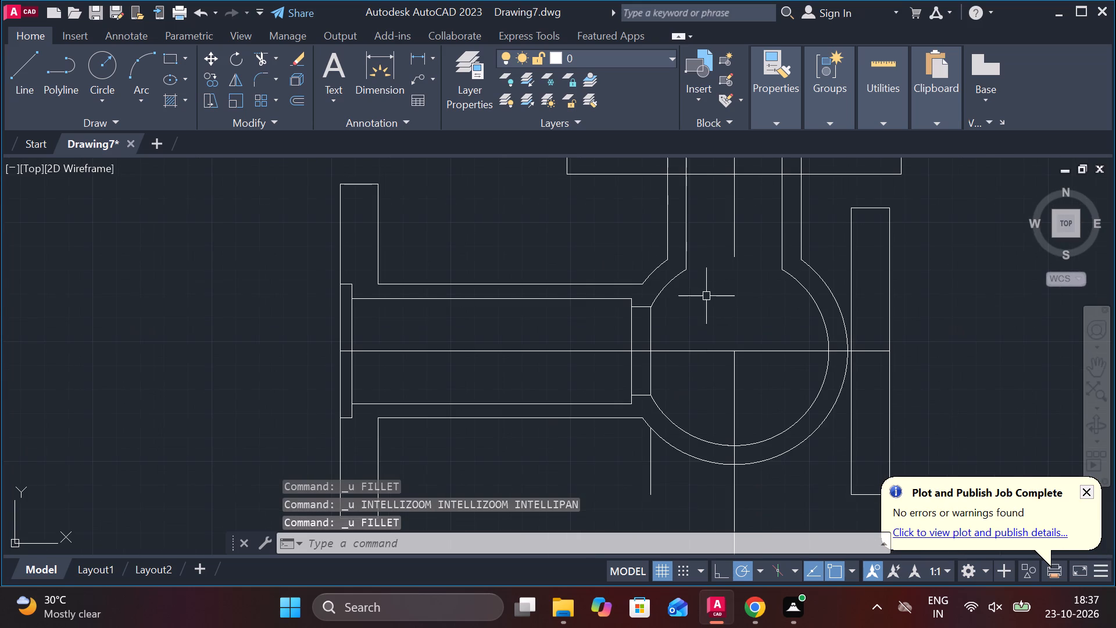
pyautogui.moveTo(706, 297); pyautogui.dragTo(623, 298, button='middle')
pyautogui.scroll(1, 626, 302)
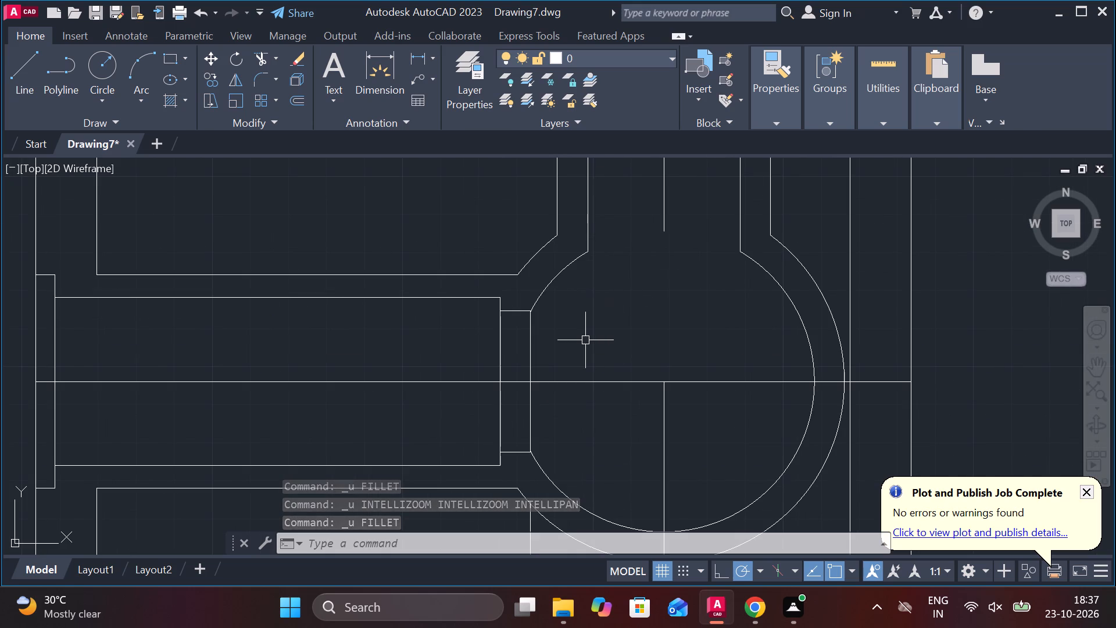
pyautogui.press('Escape')
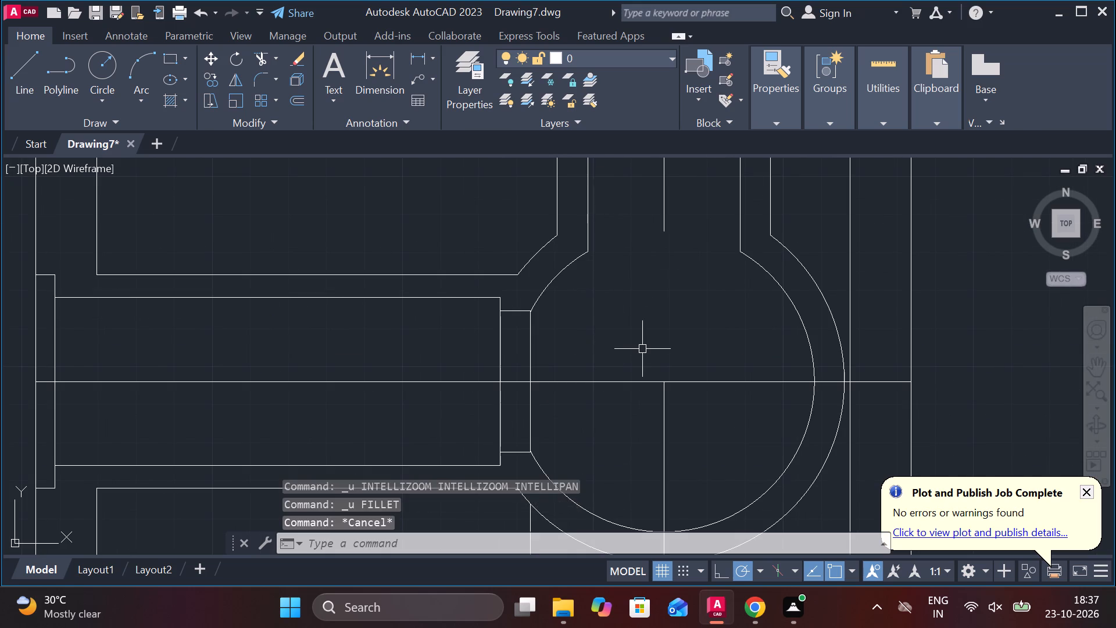
pyautogui.write('F R')
pyautogui.press('space')
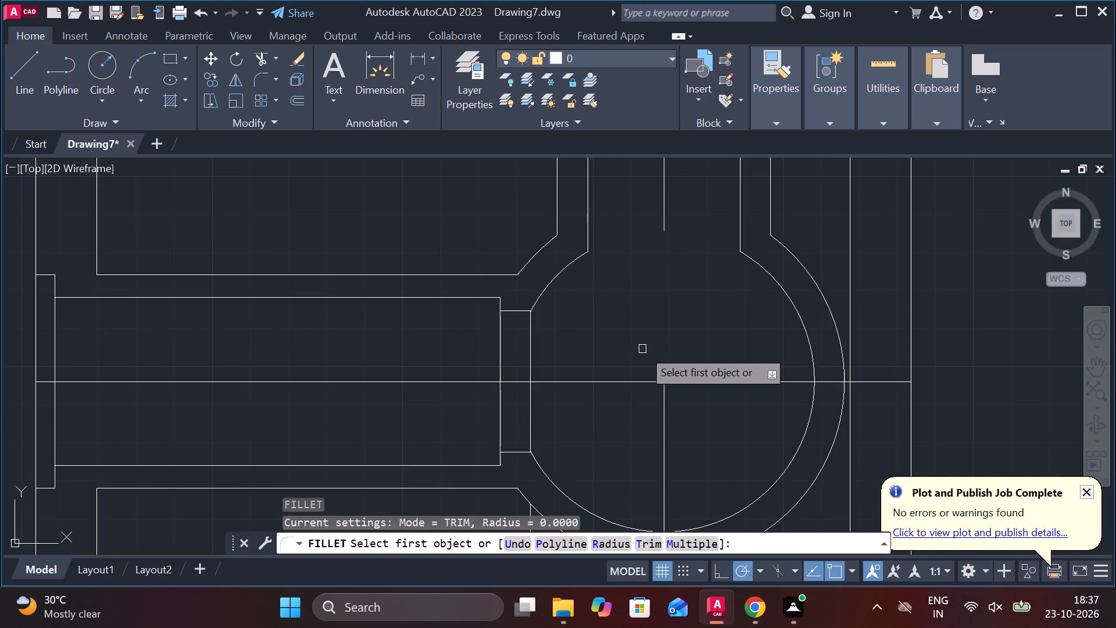
pyautogui.write('3')
pyautogui.press('space')
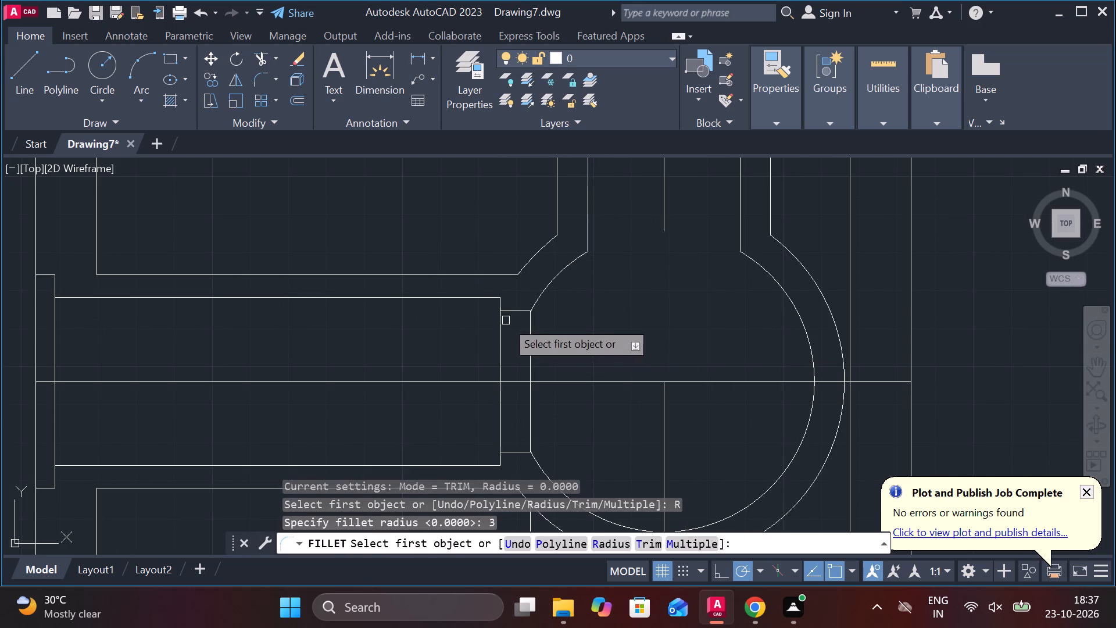
pyautogui.click(479, 301)
pyautogui.click(497, 319)
pyautogui.moveTo(488, 350); pyautogui.dragTo(502, 293, button='middle')
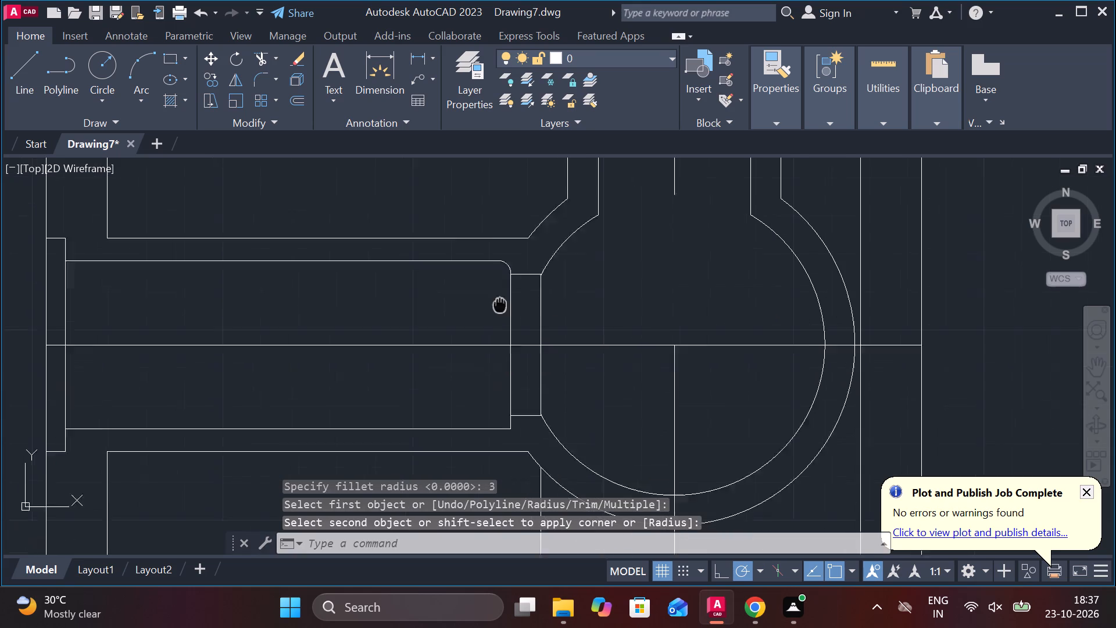
pyautogui.press('space')
pyautogui.click(479, 410)
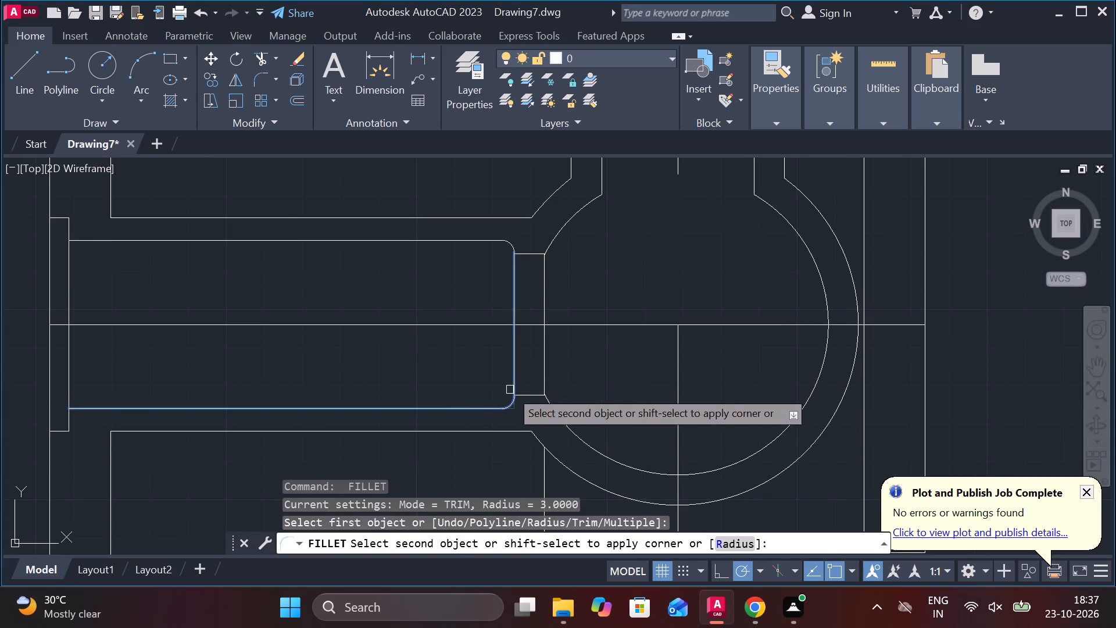
pyautogui.click(510, 390)
# Trim the top neck's outer lines inside the top flange and the flange's lower edge between those lines.
pyautogui.scroll(-1, 598, 380)
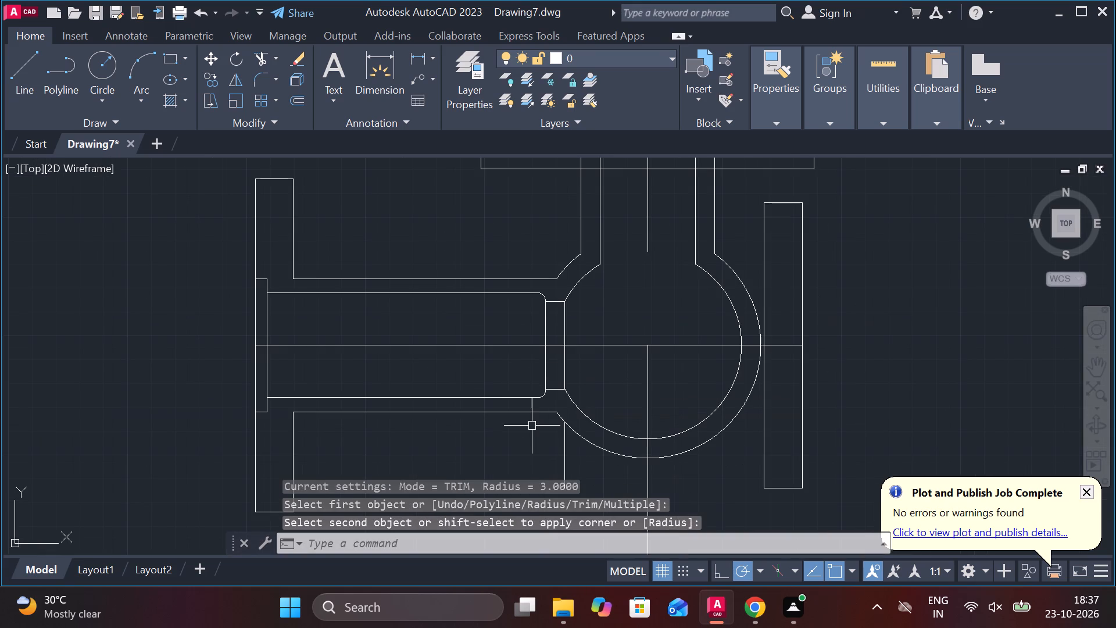
pyautogui.scroll(-1, 705, 381)
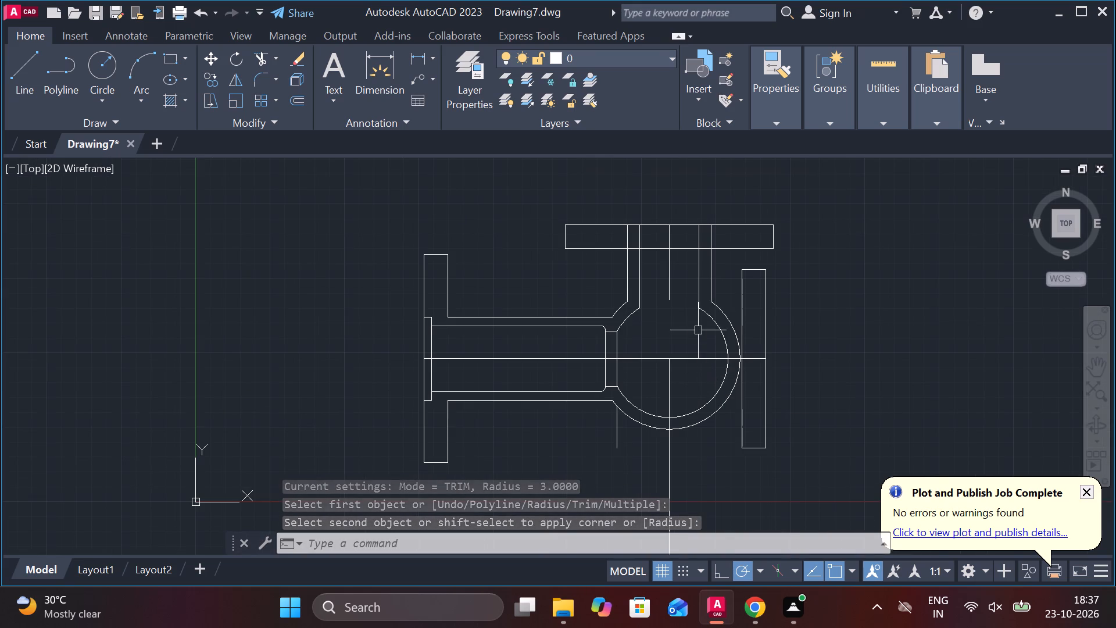
pyautogui.moveTo(698, 330); pyautogui.dragTo(659, 355, button='middle')
pyautogui.scroll(2, 568, 294)
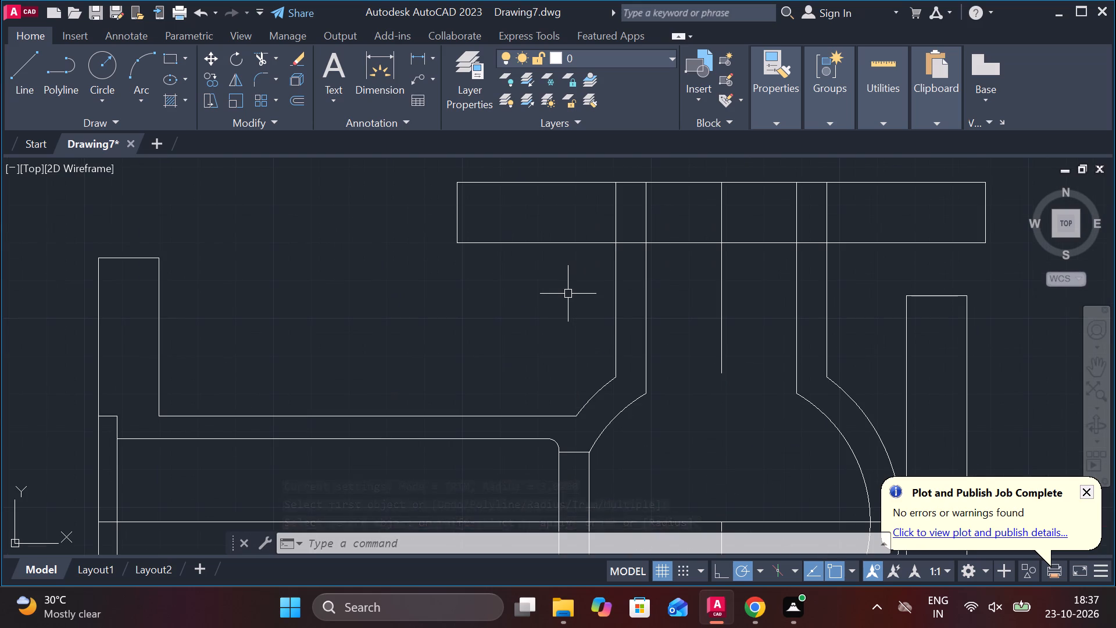
pyautogui.write('TR')
pyautogui.press('space')
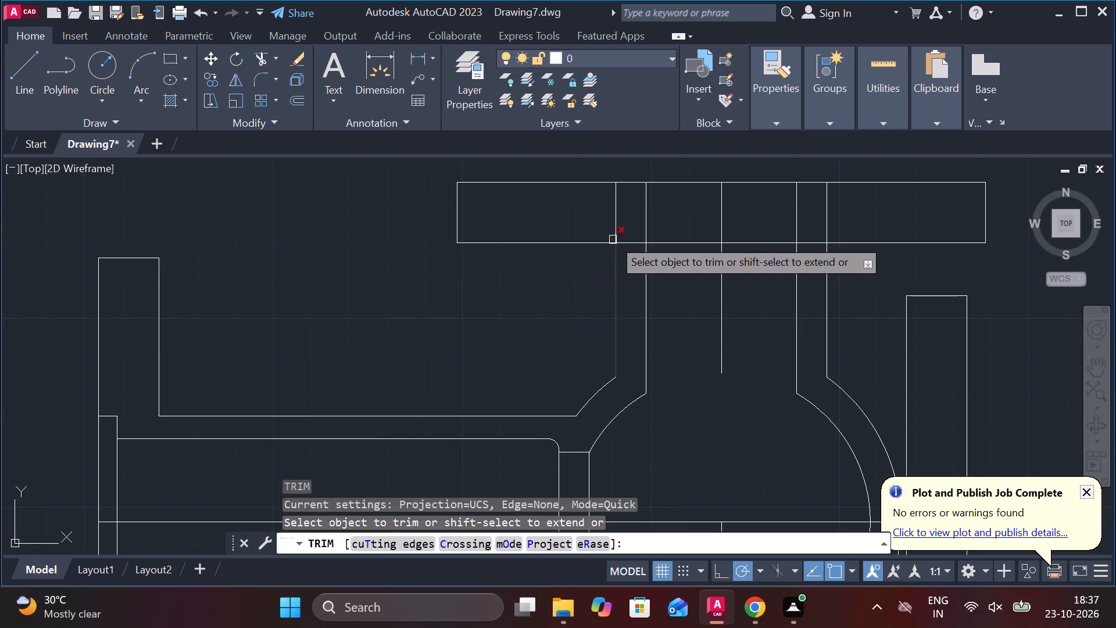
pyautogui.click(613, 225)
pyautogui.click(631, 248)
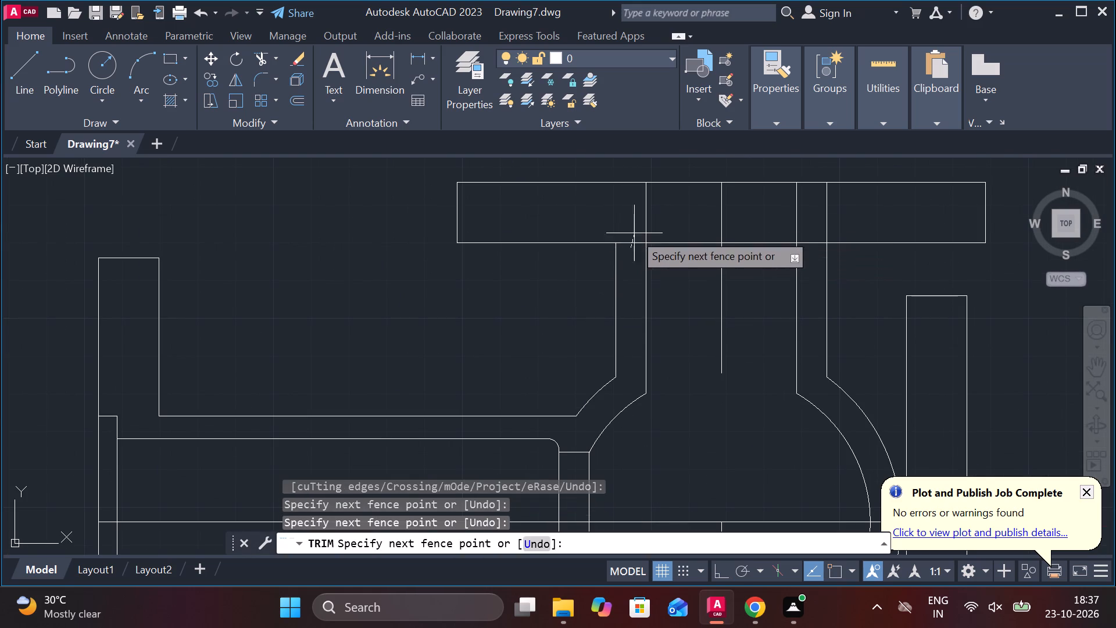
pyautogui.click(631, 226)
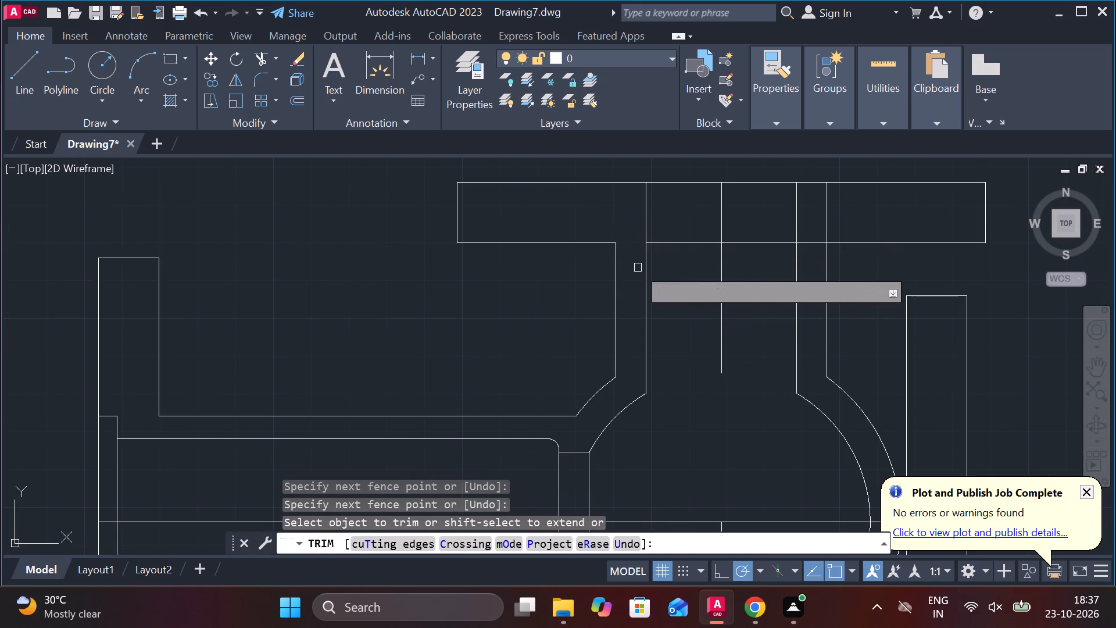
pyautogui.click(689, 246)
pyautogui.click(739, 245)
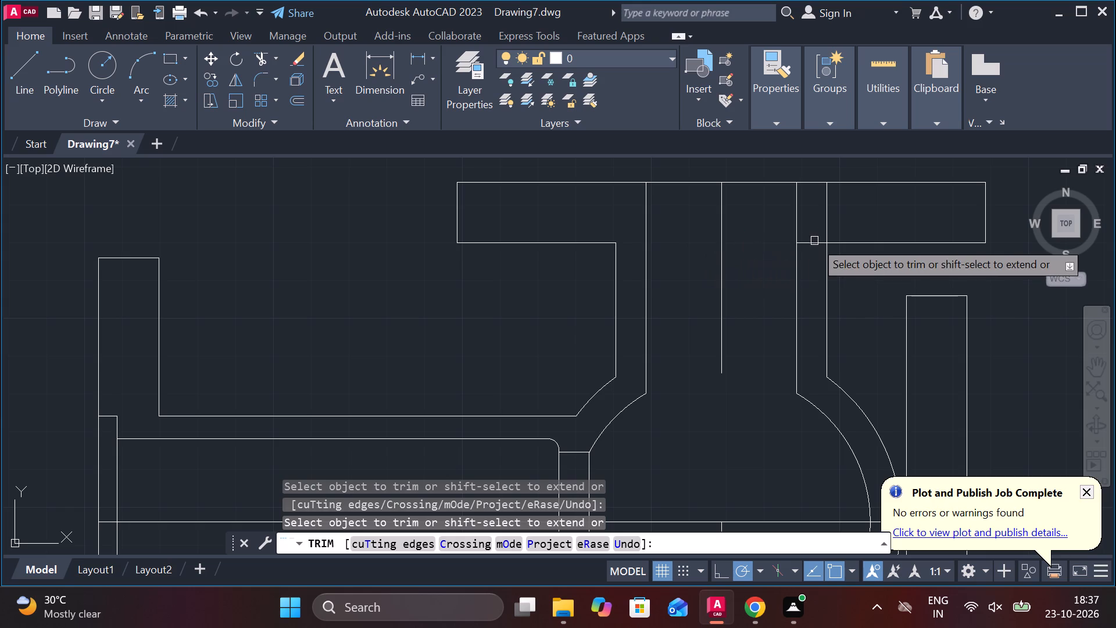
pyautogui.click(814, 241)
pyautogui.click(831, 220)
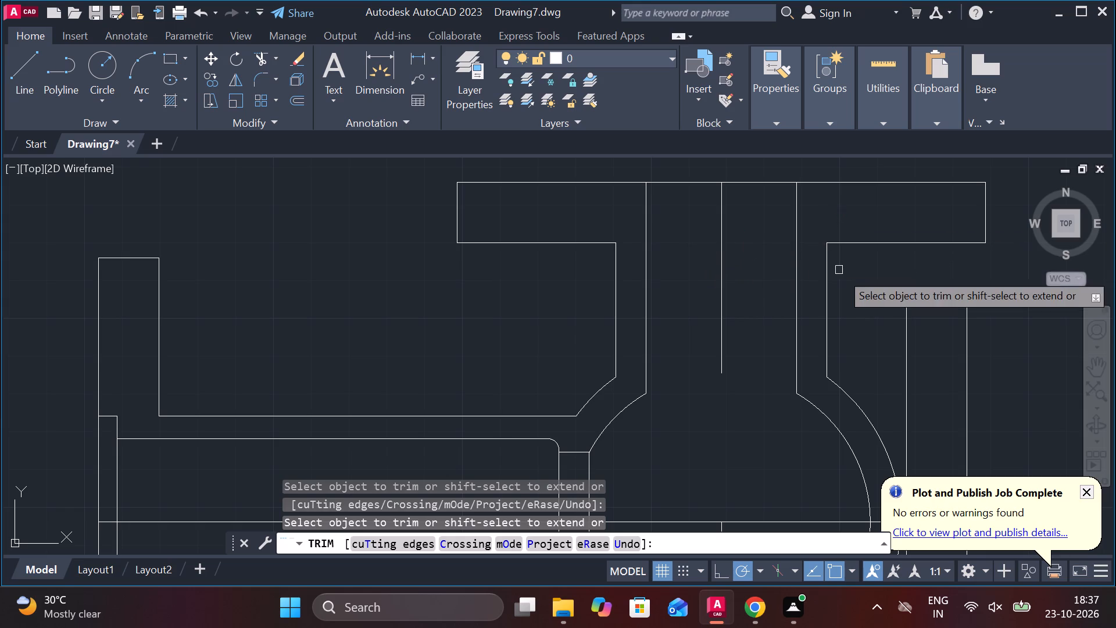
pyautogui.scroll(-2, 940, 292)
pyautogui.moveTo(979, 327); pyautogui.dragTo(747, 216, button='middle')
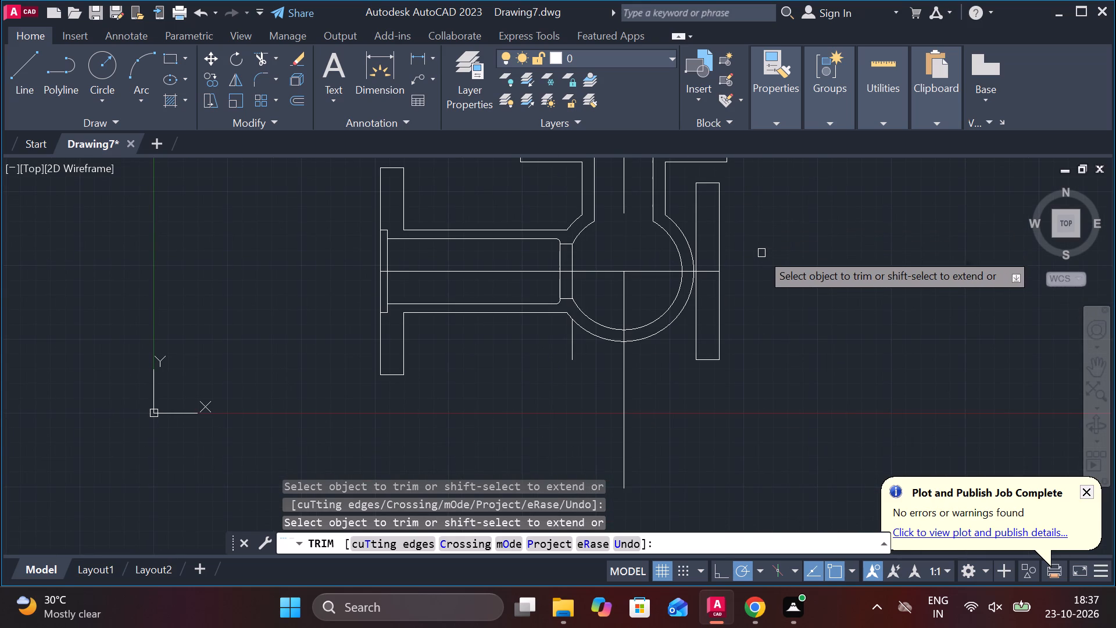
pyautogui.scroll(1, 749, 248)
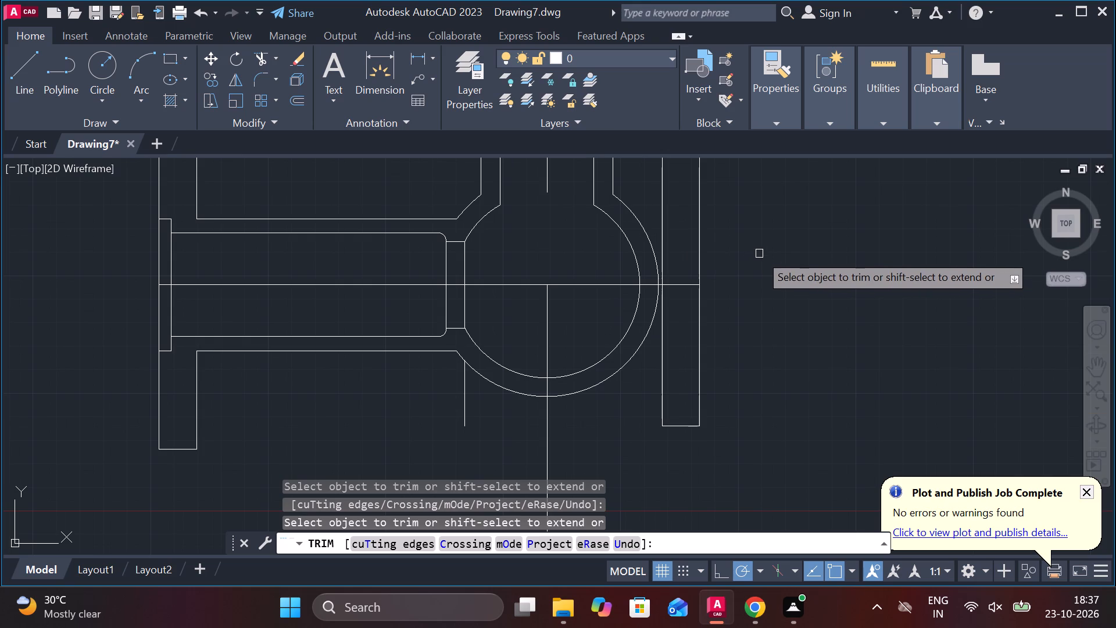
pyautogui.press('Escape')
# Draw a horizontal line level with the left neck's upper outer line, from near the outer circle to beyond the right flange.
pyautogui.press('l')
pyautogui.press('Return')
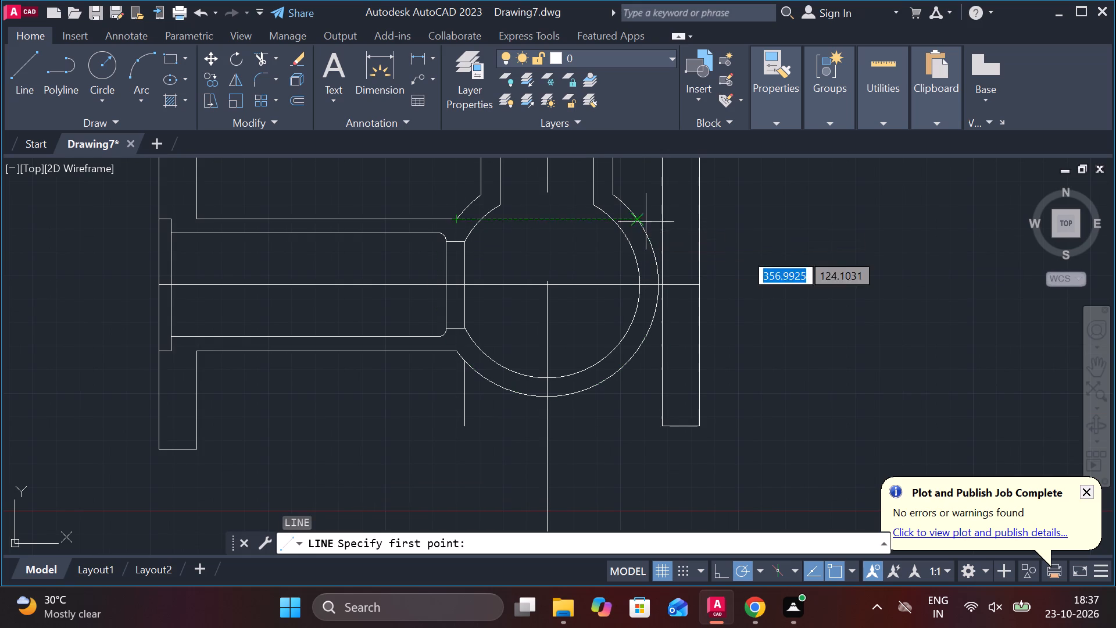
pyautogui.scroll(1, 671, 203)
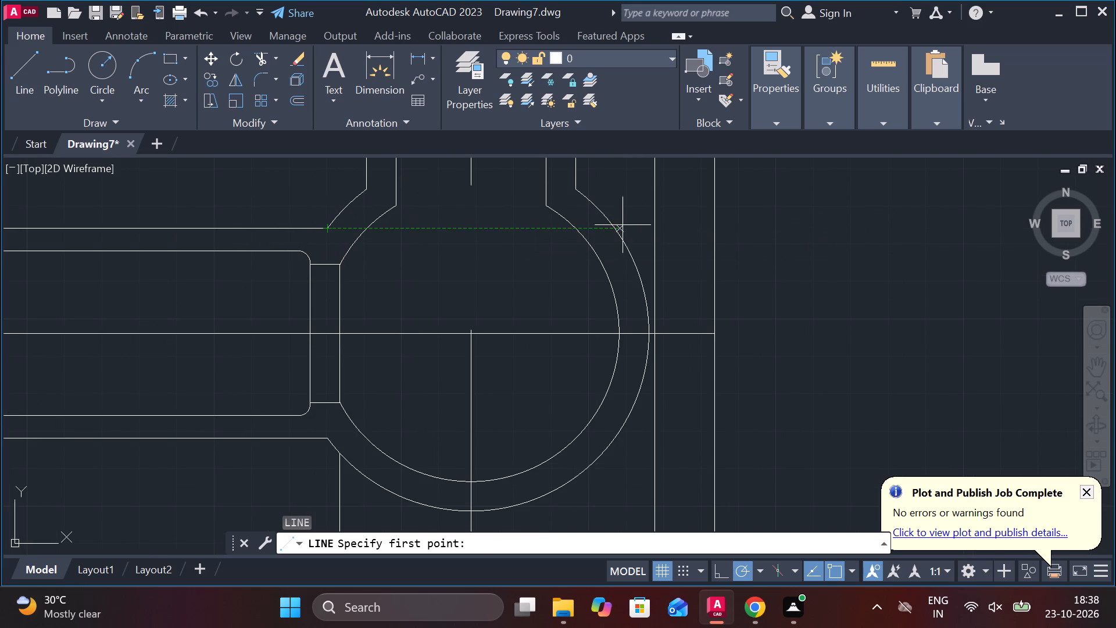
pyautogui.click(640, 225)
pyautogui.click(767, 224)
pyautogui.press('Escape')
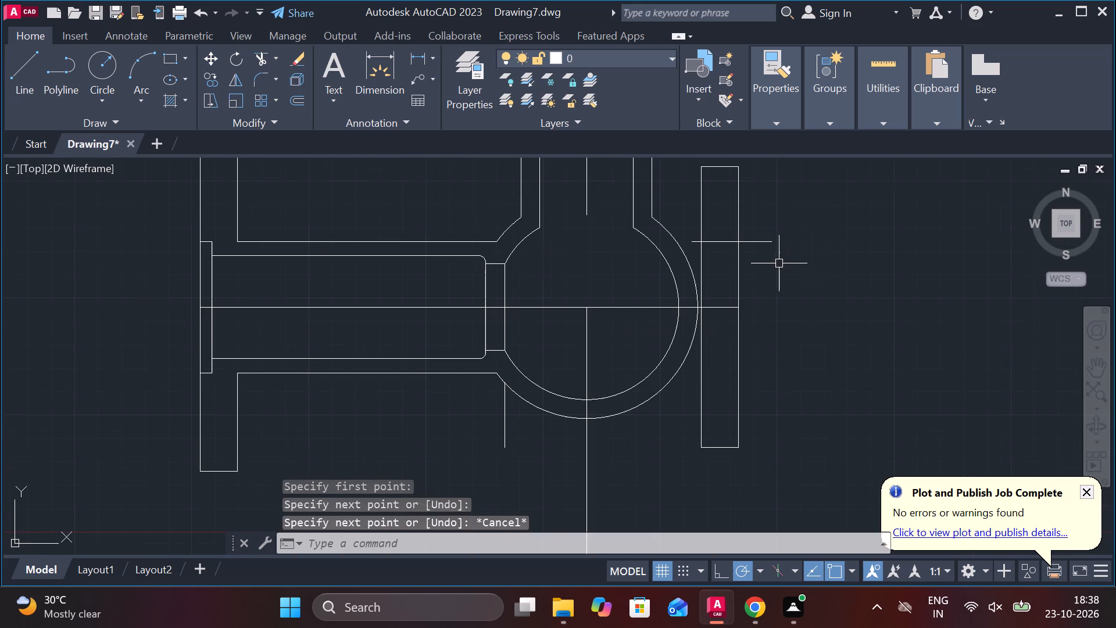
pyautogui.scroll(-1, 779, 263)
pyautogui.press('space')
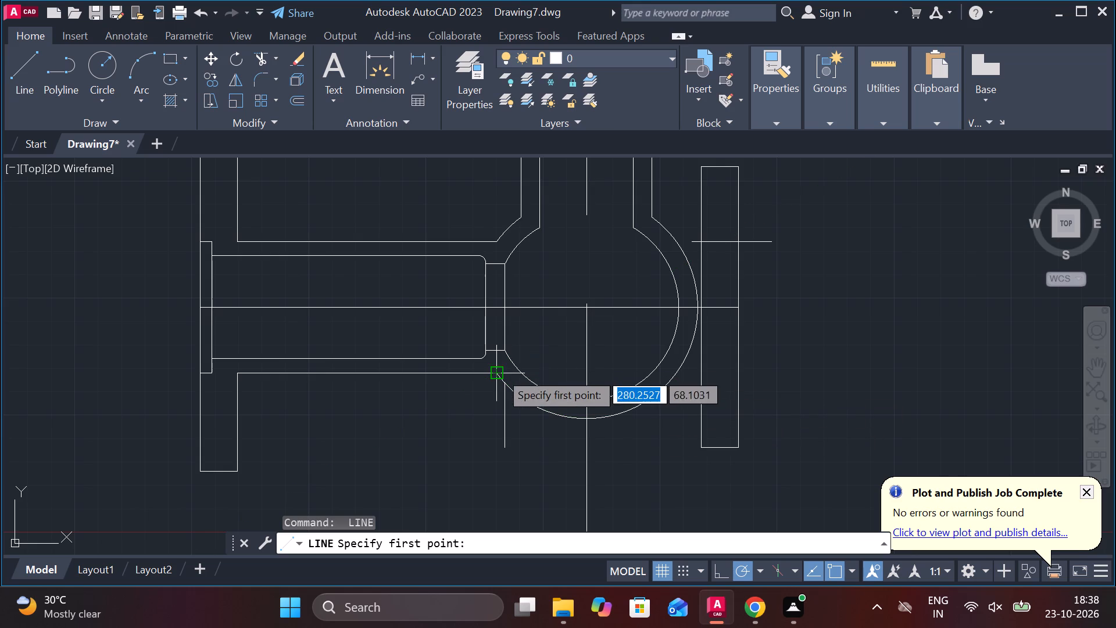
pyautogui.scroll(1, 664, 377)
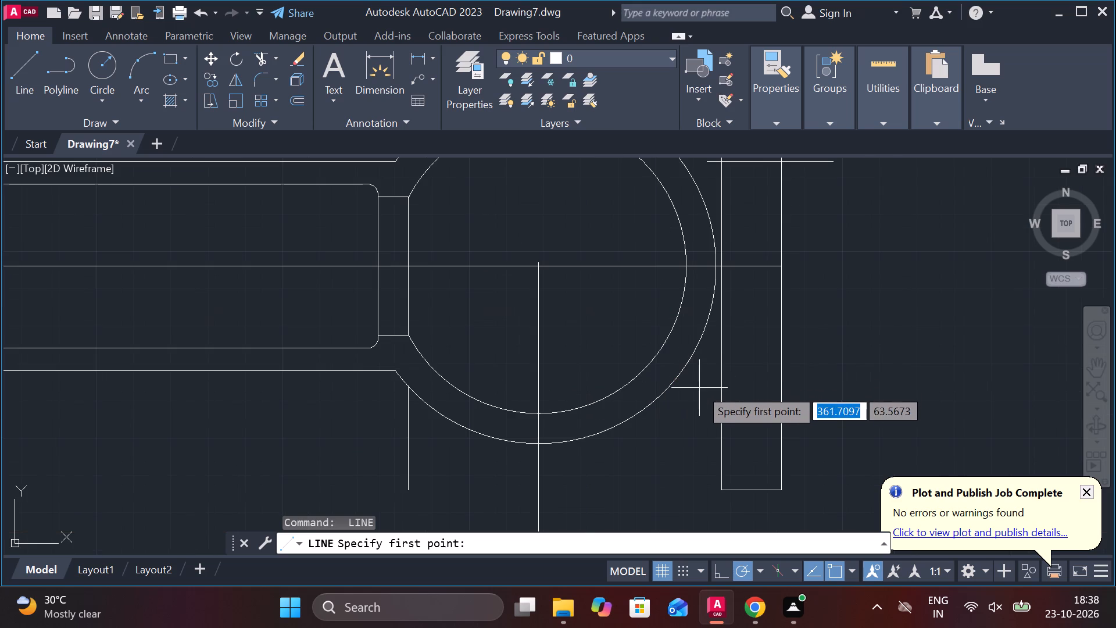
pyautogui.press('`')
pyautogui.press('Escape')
# Offset the horizontal line crossing the right flange 56 downward.
pyautogui.scroll(-1, 835, 322)
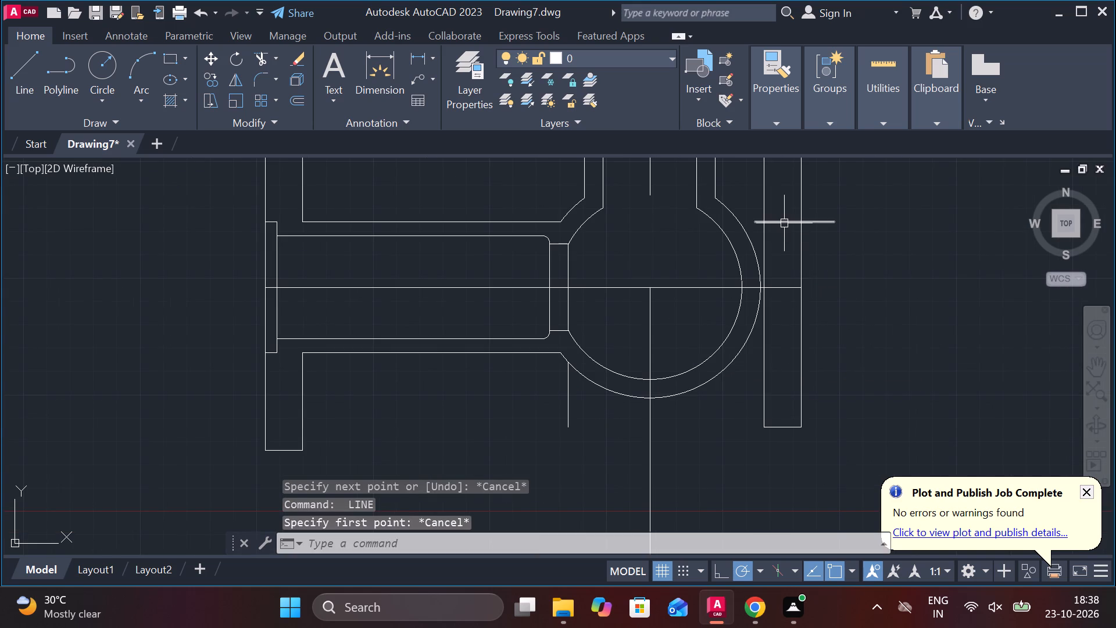
pyautogui.click(784, 222)
pyautogui.press('o')
pyautogui.press('Return')
pyautogui.press('Return')
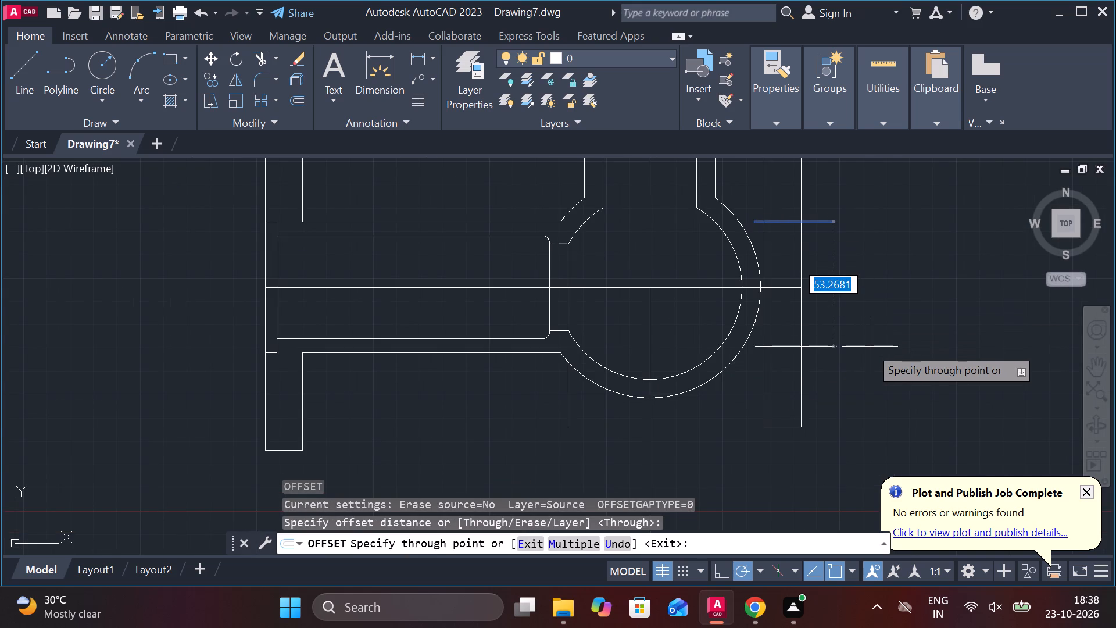
pyautogui.write('56')
pyautogui.press('Return')
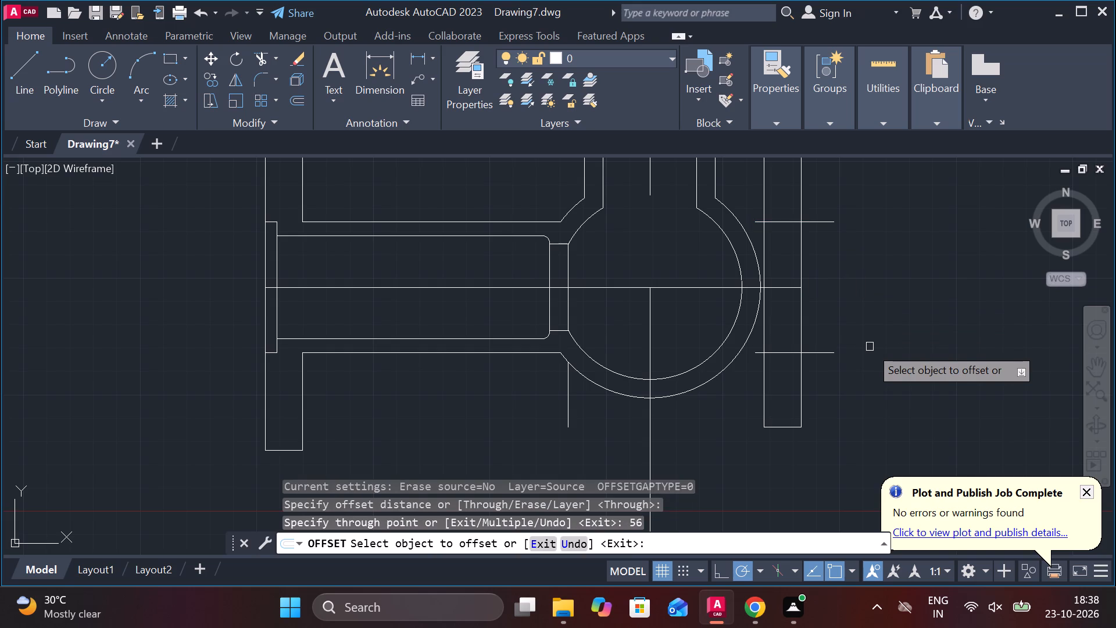
pyautogui.press('Escape')
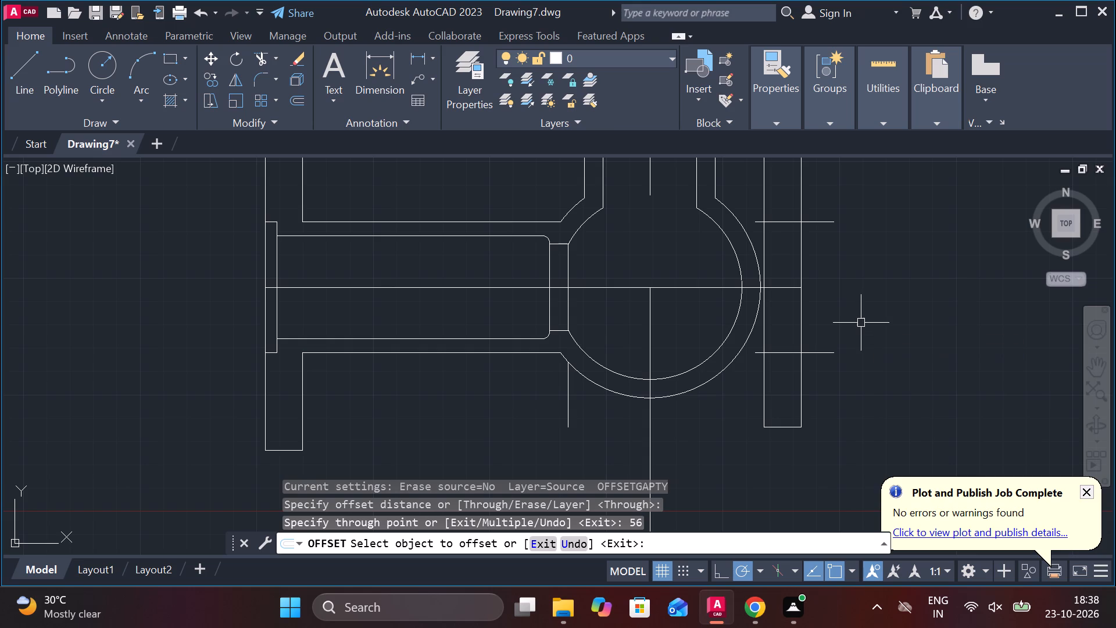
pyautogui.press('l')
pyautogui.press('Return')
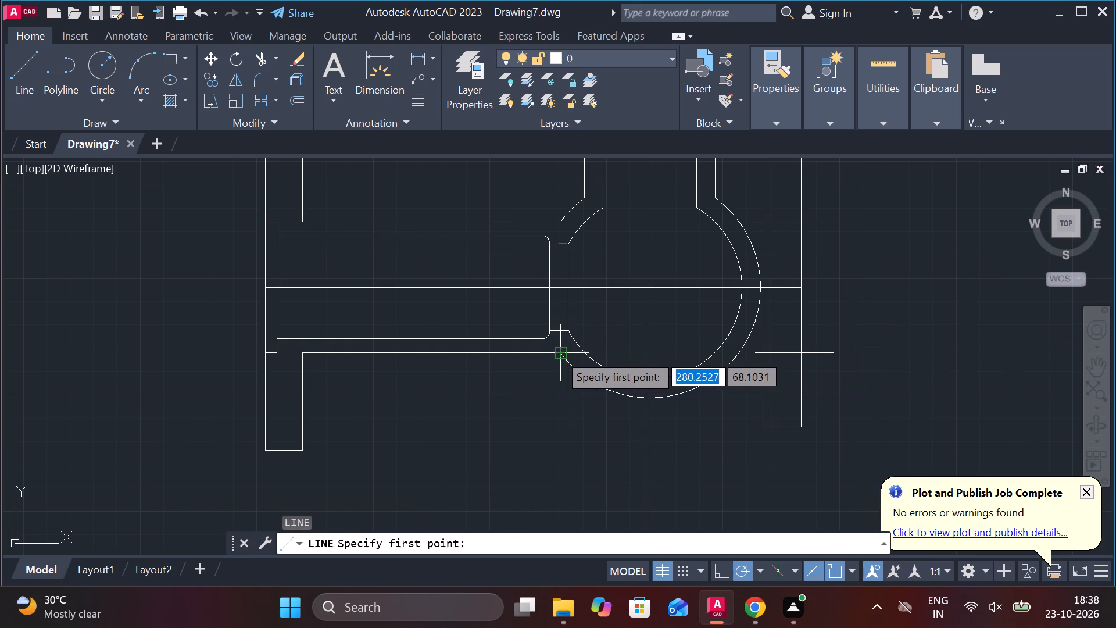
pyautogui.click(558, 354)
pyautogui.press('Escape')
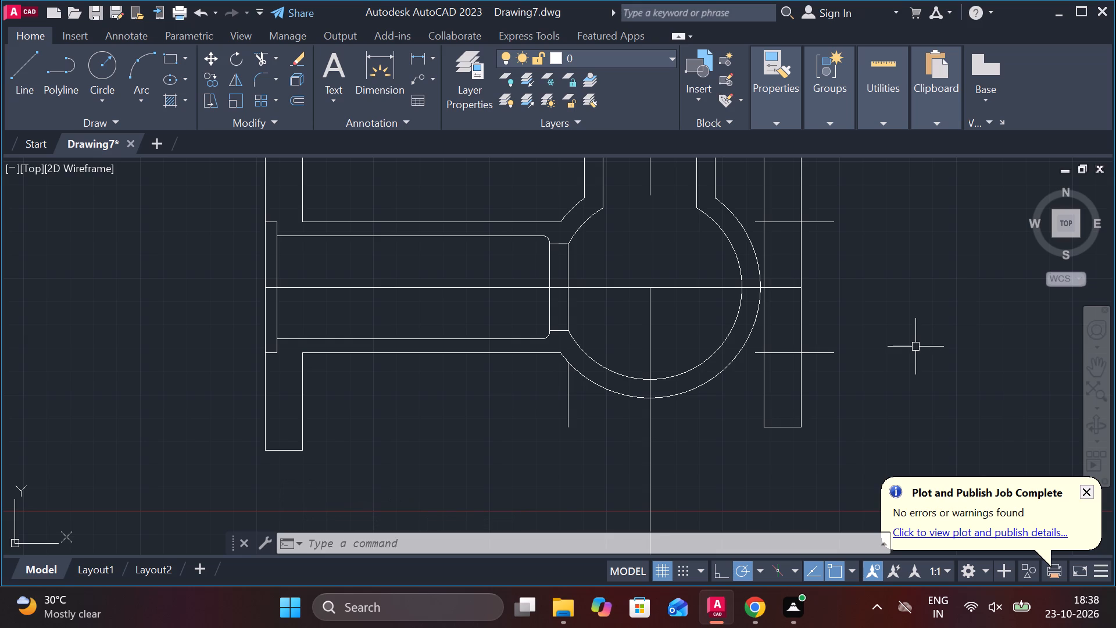
# Extend both horizontal lines at the right flange to meet the outer circle.
pyautogui.scroll(1, 874, 244)
pyautogui.moveTo(882, 284); pyautogui.dragTo(882, 304, button='middle')
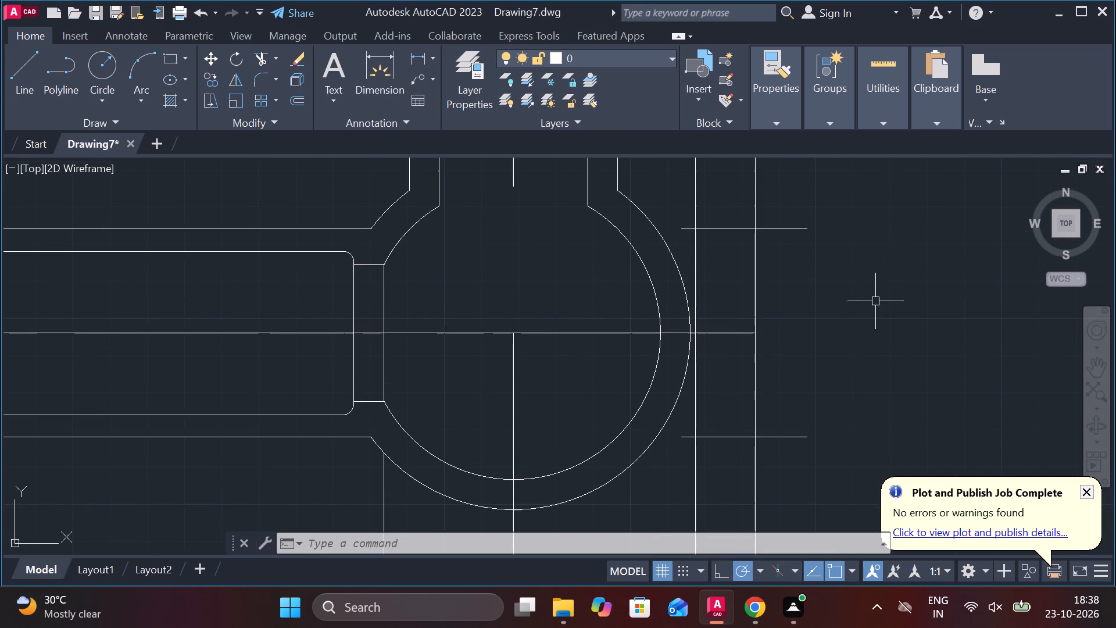
pyautogui.write('EX')
pyautogui.press('space')
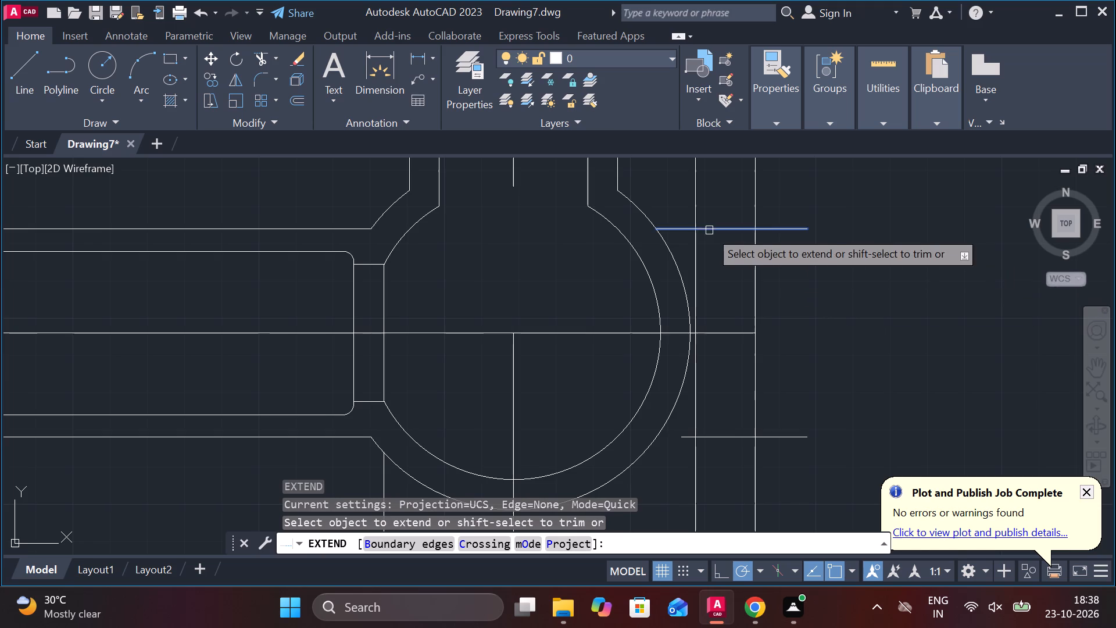
pyautogui.click(693, 230)
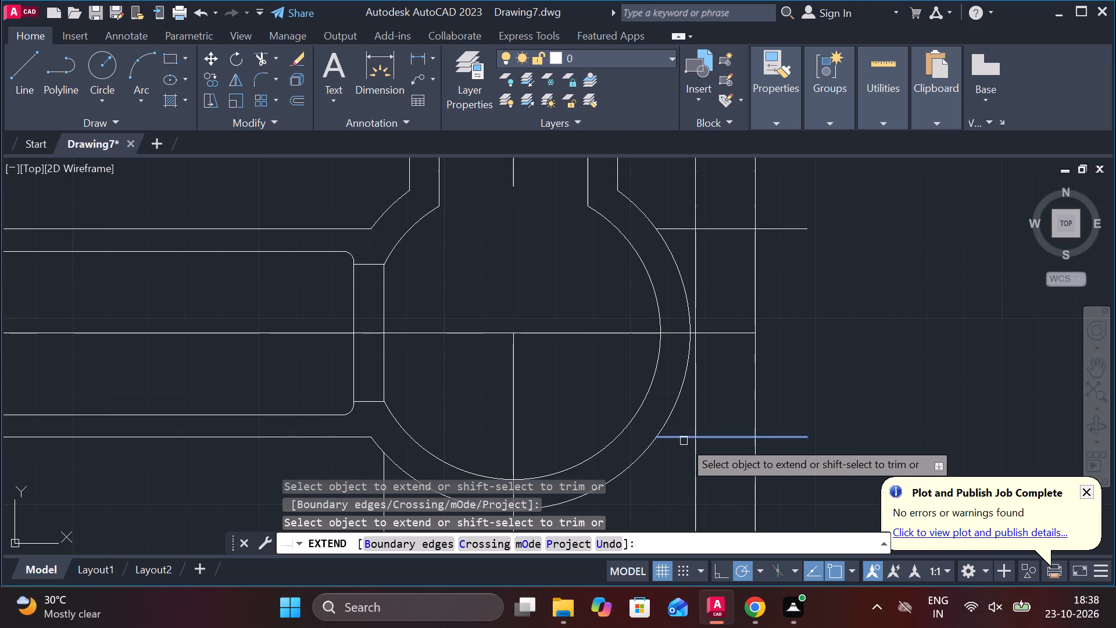
pyautogui.click(684, 437)
pyautogui.press('Escape')
# Trim the ends of both horizontal lines that overhang the right flange's outer edge.
pyautogui.write('TR')
pyautogui.press('space')
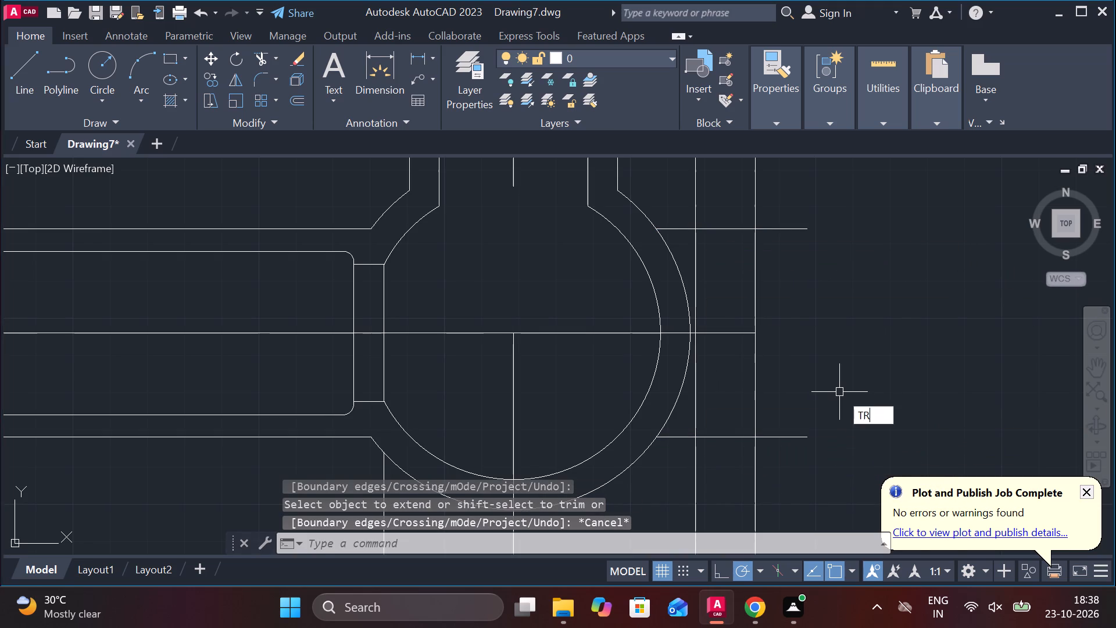
pyautogui.moveTo(795, 204); pyautogui.dragTo(793, 451)
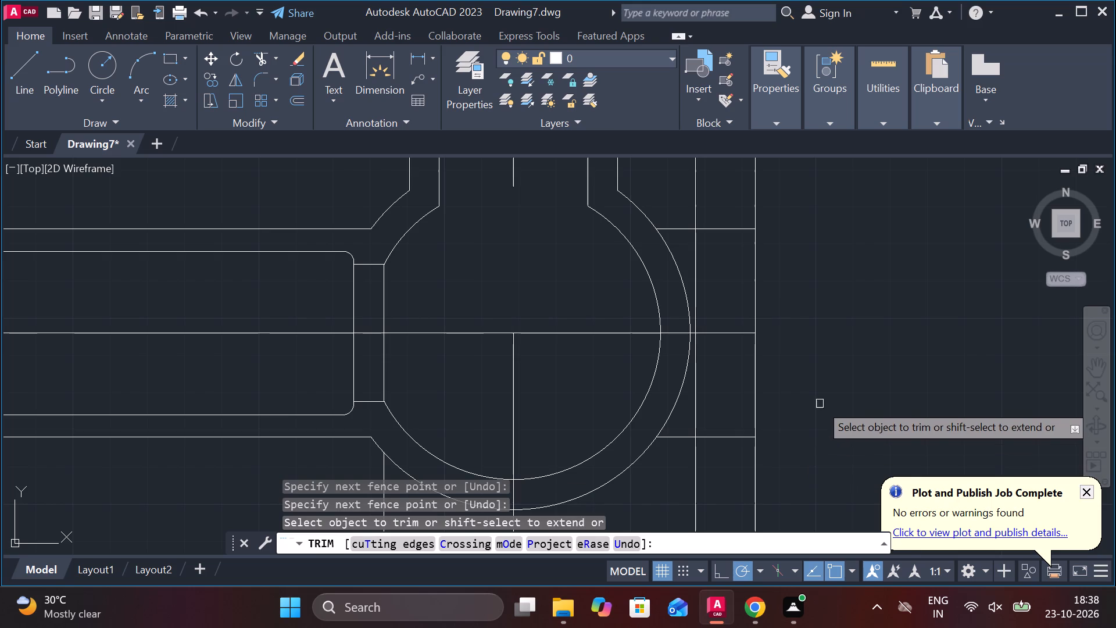
pyautogui.scroll(-1, 820, 404)
pyautogui.moveTo(820, 404); pyautogui.dragTo(727, 400, button='middle')
pyautogui.moveTo(718, 340); pyautogui.dragTo(724, 348, button='middle')
pyautogui.scroll(1, 694, 320)
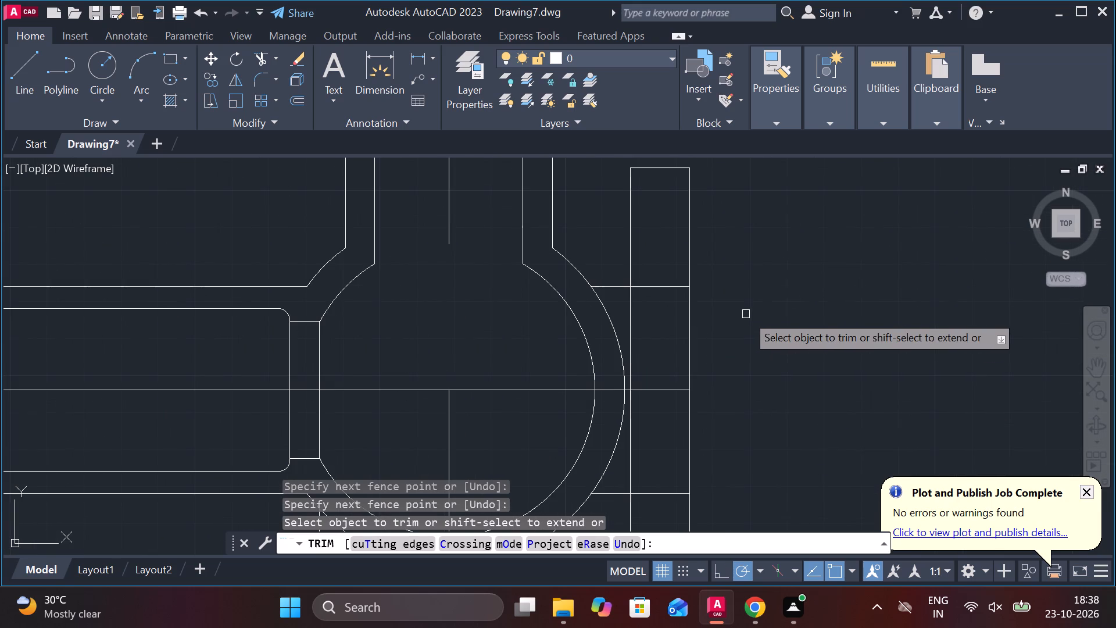
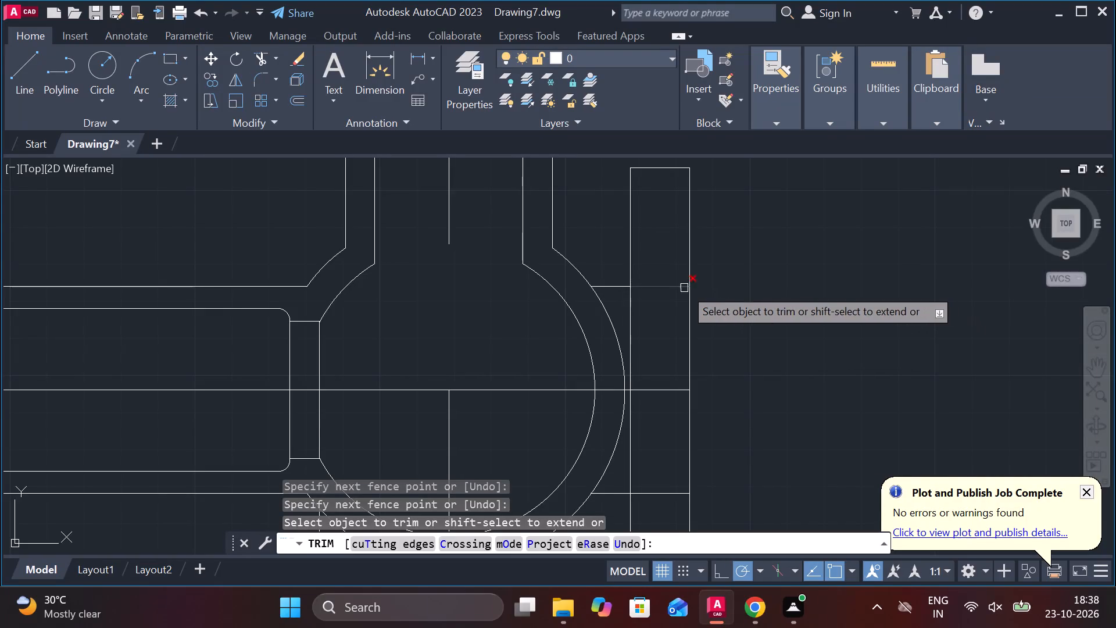
# Trim the right flange's inner edge and the outer circle between the two neck lines, and those lines' portions inside the flange.
pyautogui.click(682, 288)
pyautogui.click(634, 298)
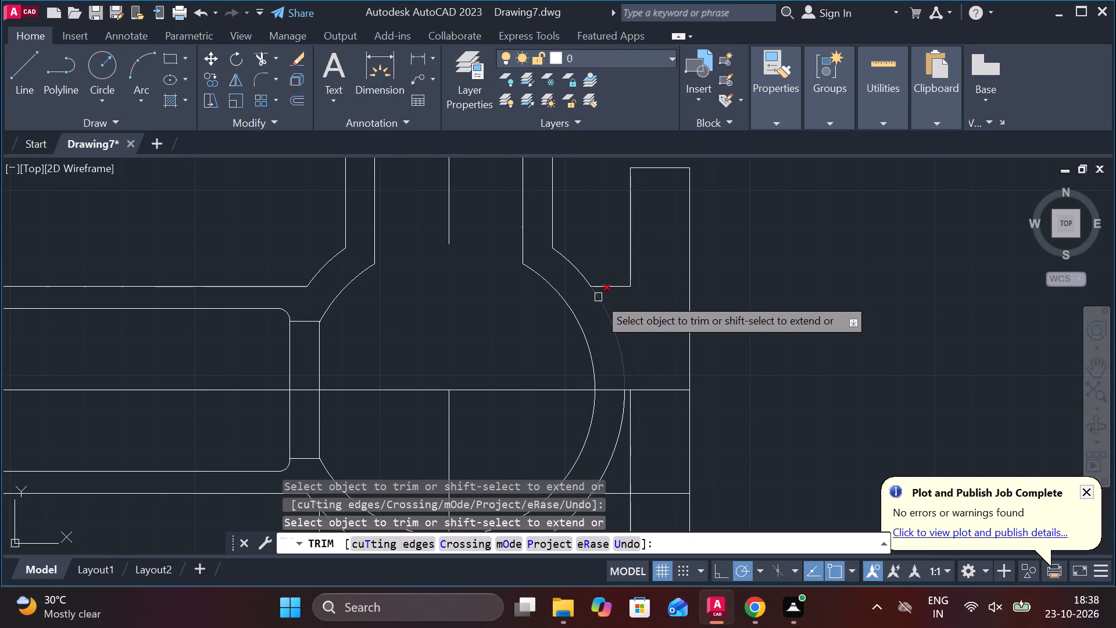
pyautogui.click(598, 297)
pyautogui.scroll(-1, 642, 315)
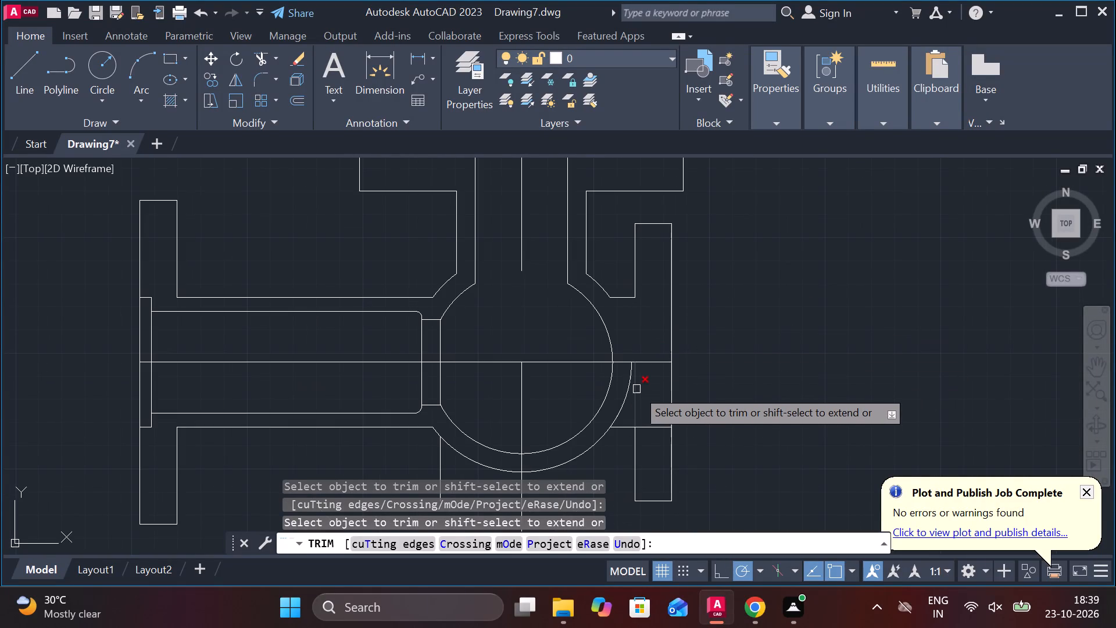
pyautogui.click(636, 380)
pyautogui.click(634, 379)
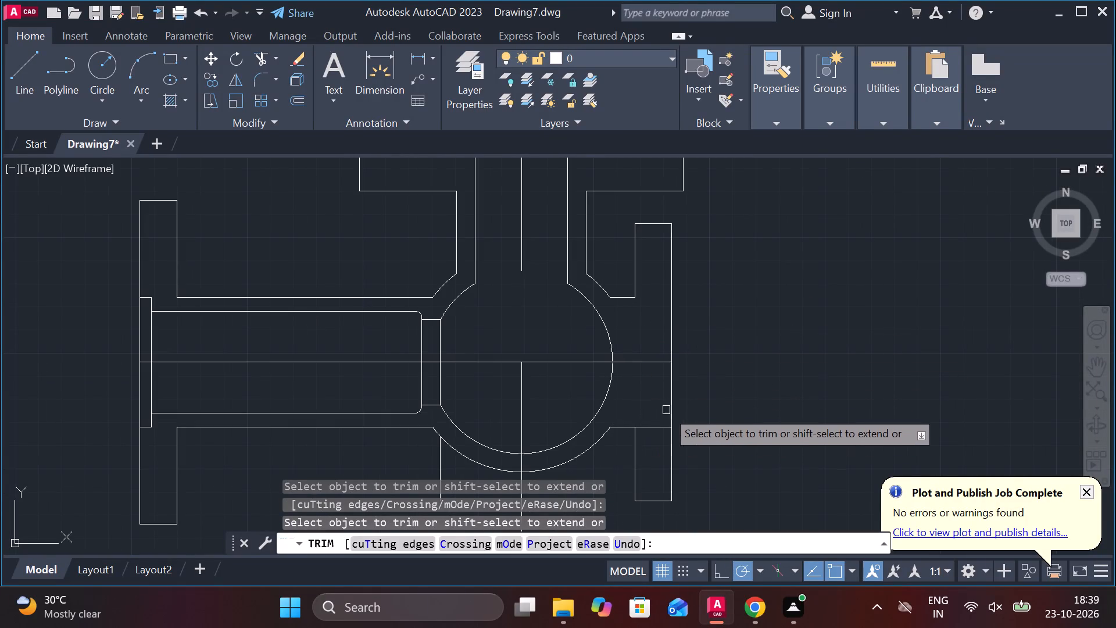
pyautogui.click(650, 426)
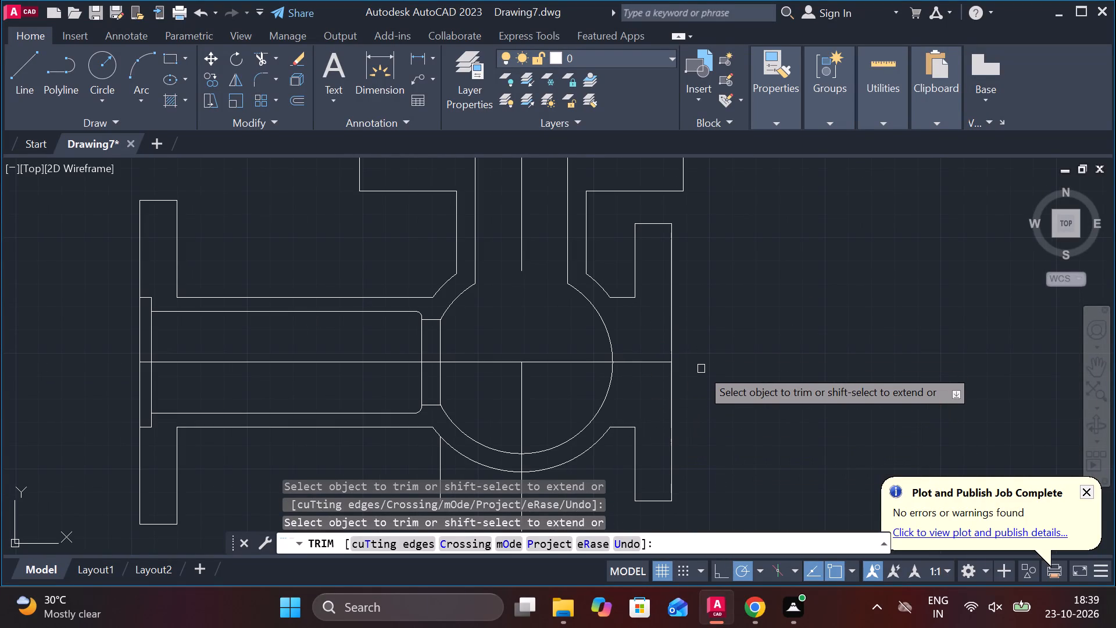
pyautogui.press('Escape')
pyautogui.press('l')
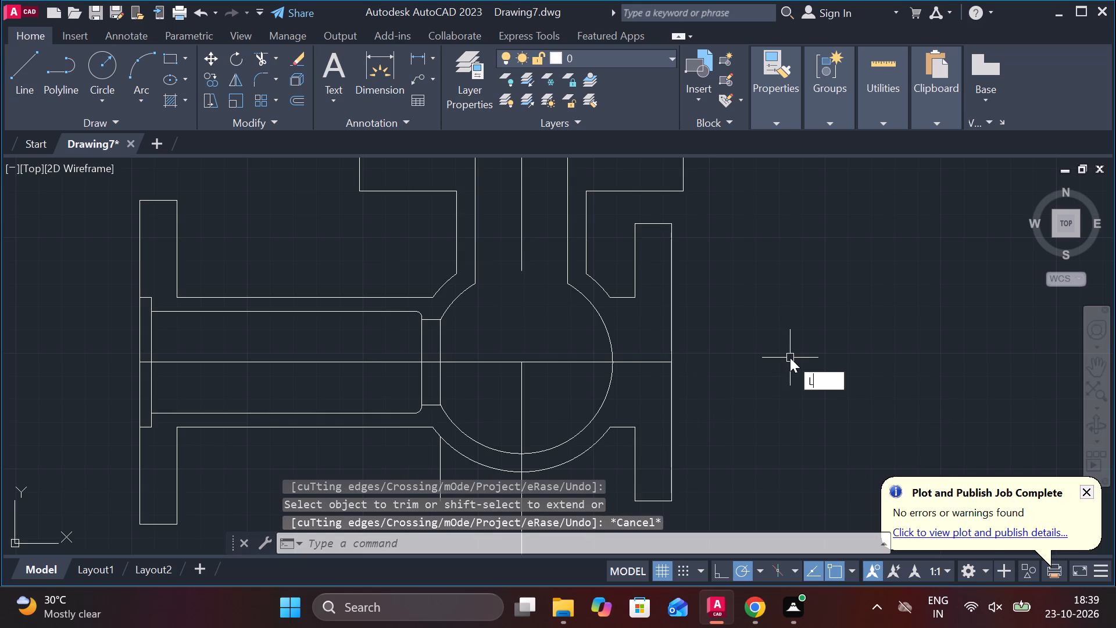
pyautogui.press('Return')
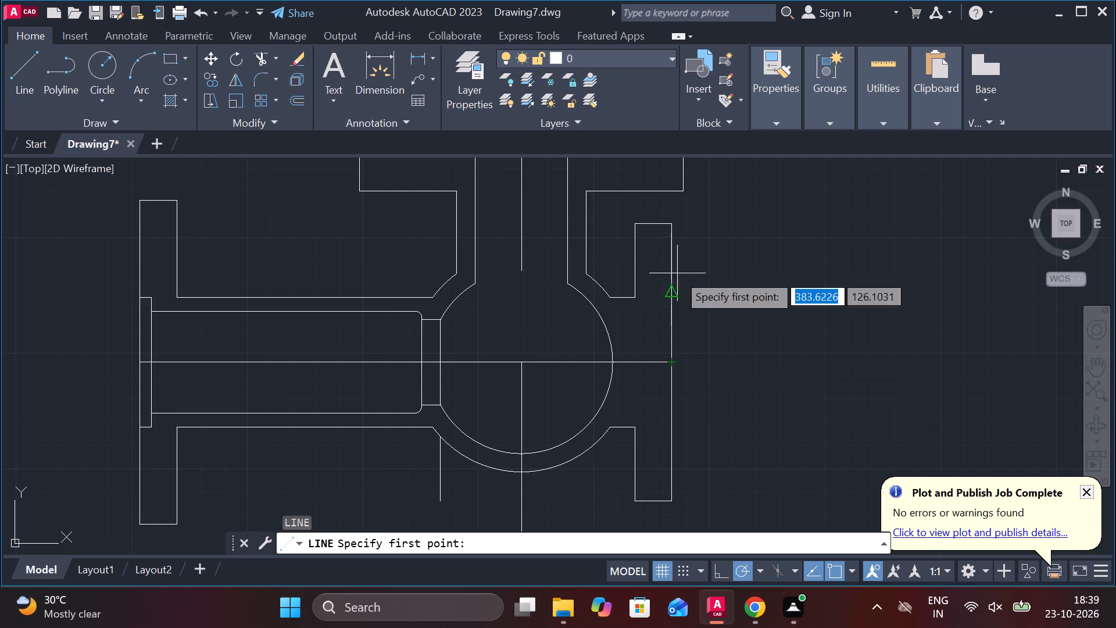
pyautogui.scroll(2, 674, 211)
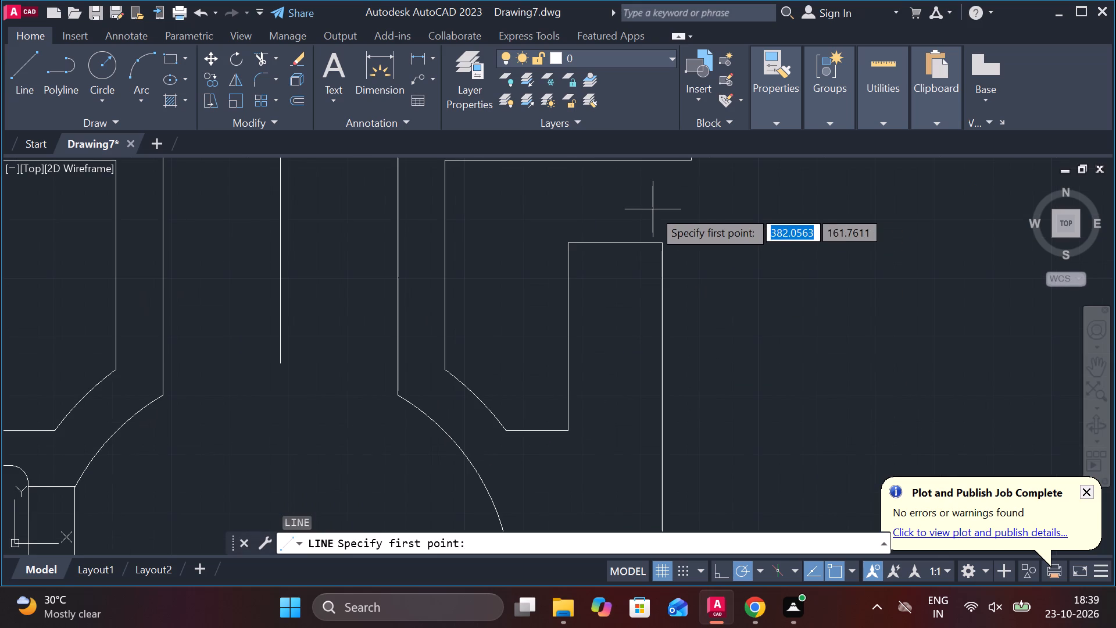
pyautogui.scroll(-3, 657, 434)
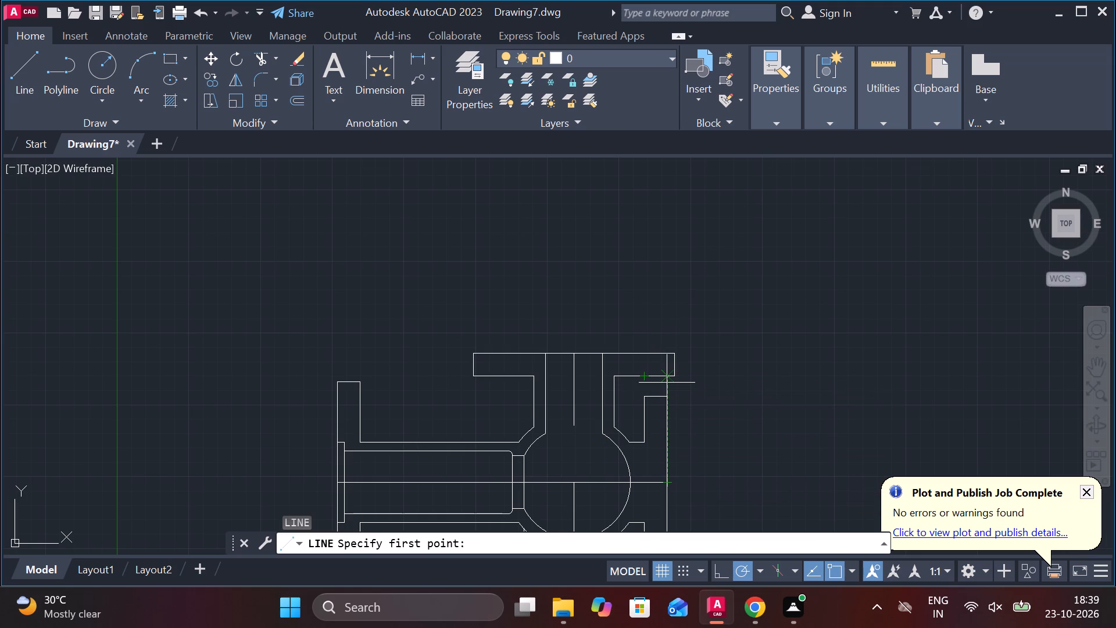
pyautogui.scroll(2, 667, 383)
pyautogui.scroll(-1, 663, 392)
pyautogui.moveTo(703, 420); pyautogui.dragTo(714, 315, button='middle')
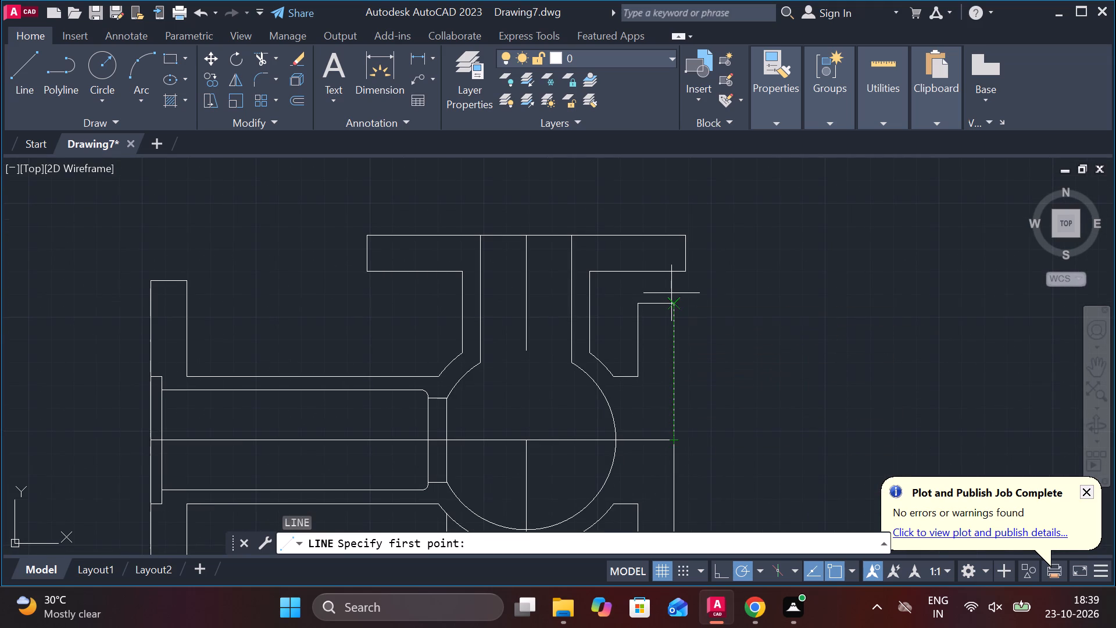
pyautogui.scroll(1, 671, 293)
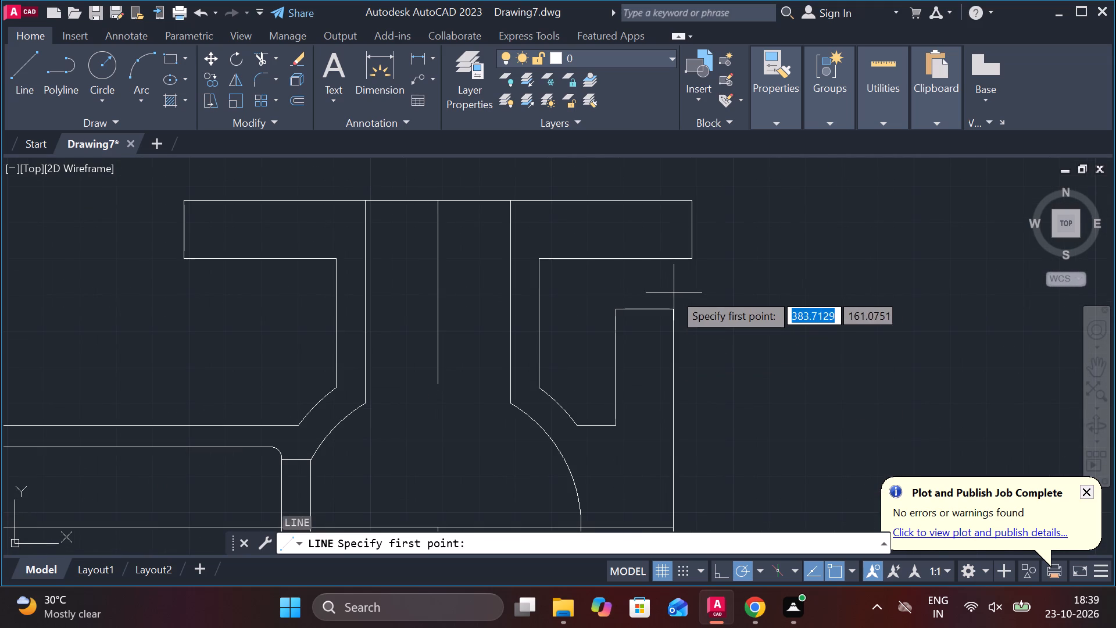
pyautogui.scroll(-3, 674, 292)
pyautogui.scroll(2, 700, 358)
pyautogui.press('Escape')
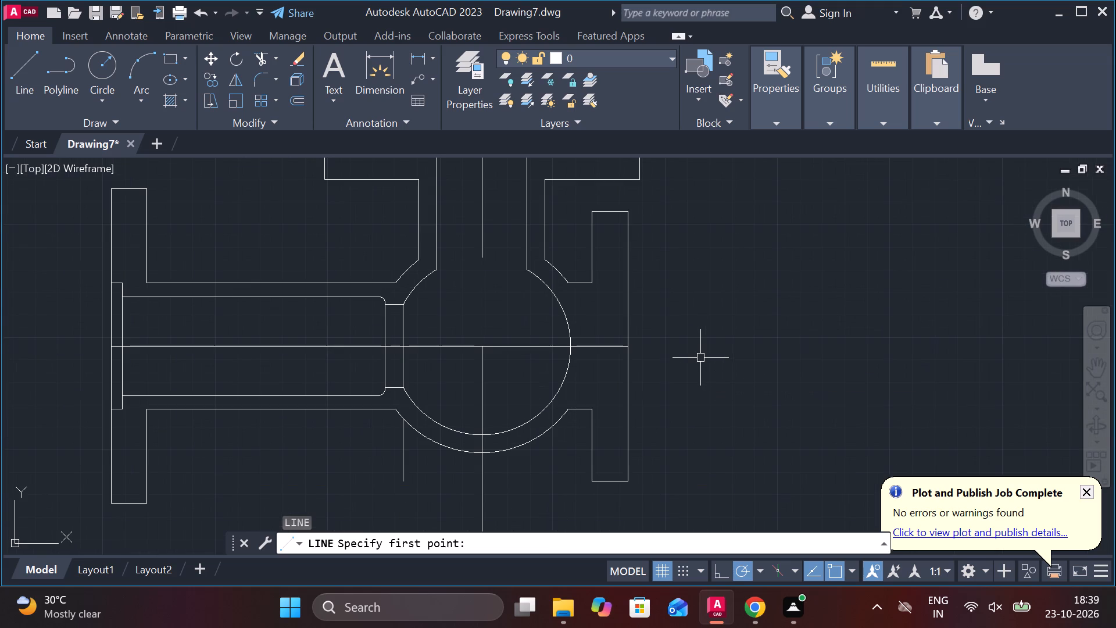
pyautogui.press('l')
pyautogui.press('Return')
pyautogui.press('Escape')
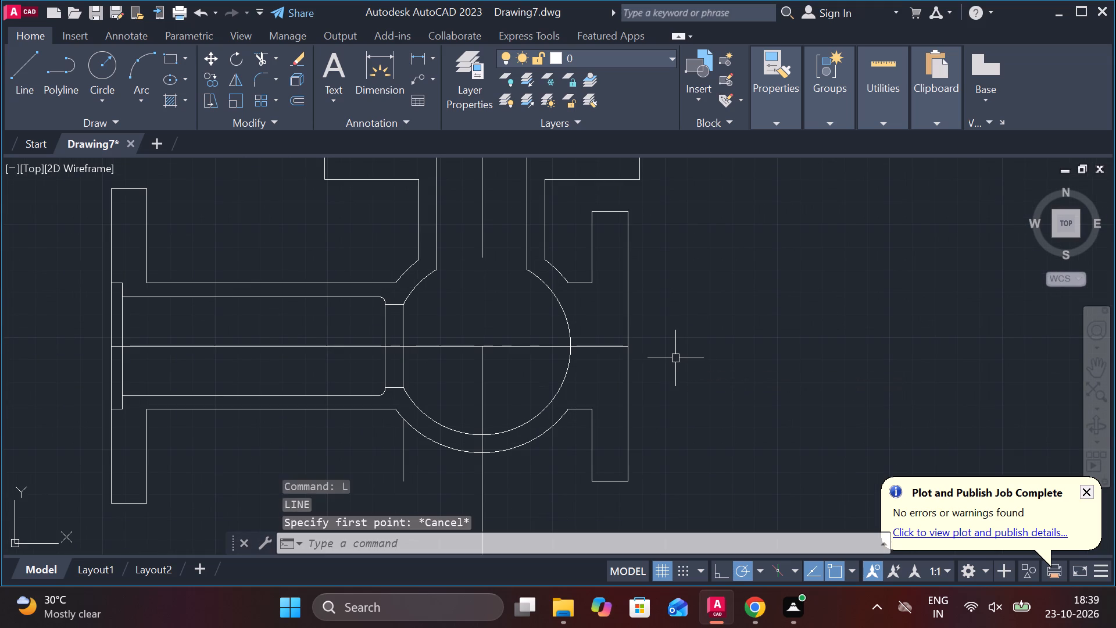
# Draw a horizontal line along the centreline from the inner circle's right quadrant to the right flange's outer edge.
pyautogui.press('l')
pyautogui.press('Return')
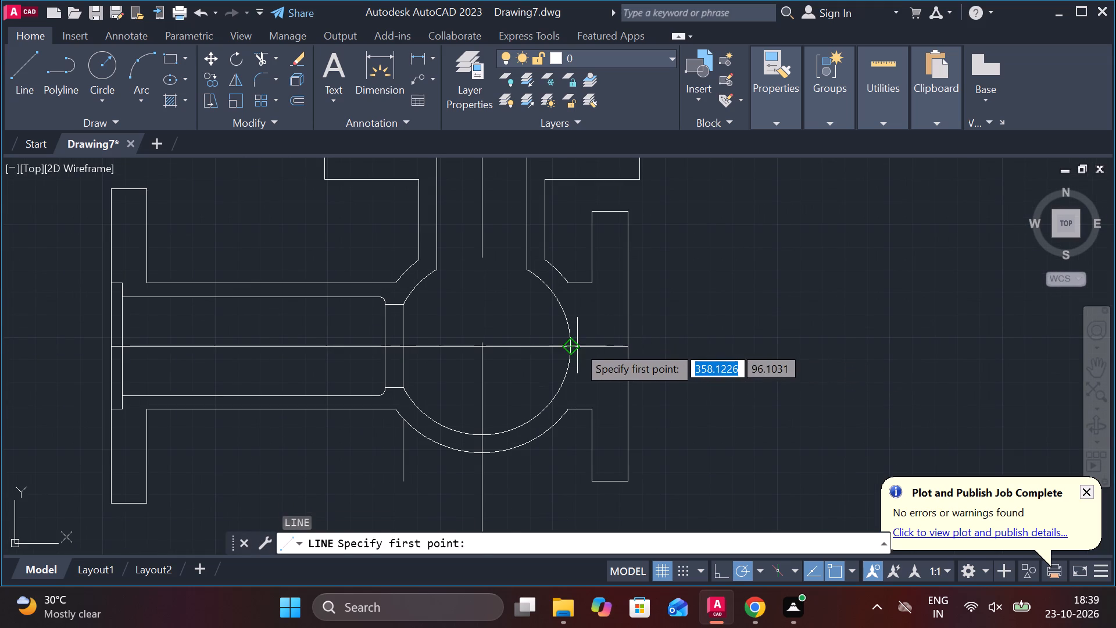
pyautogui.click(577, 345)
pyautogui.click(627, 345)
pyautogui.press('Escape')
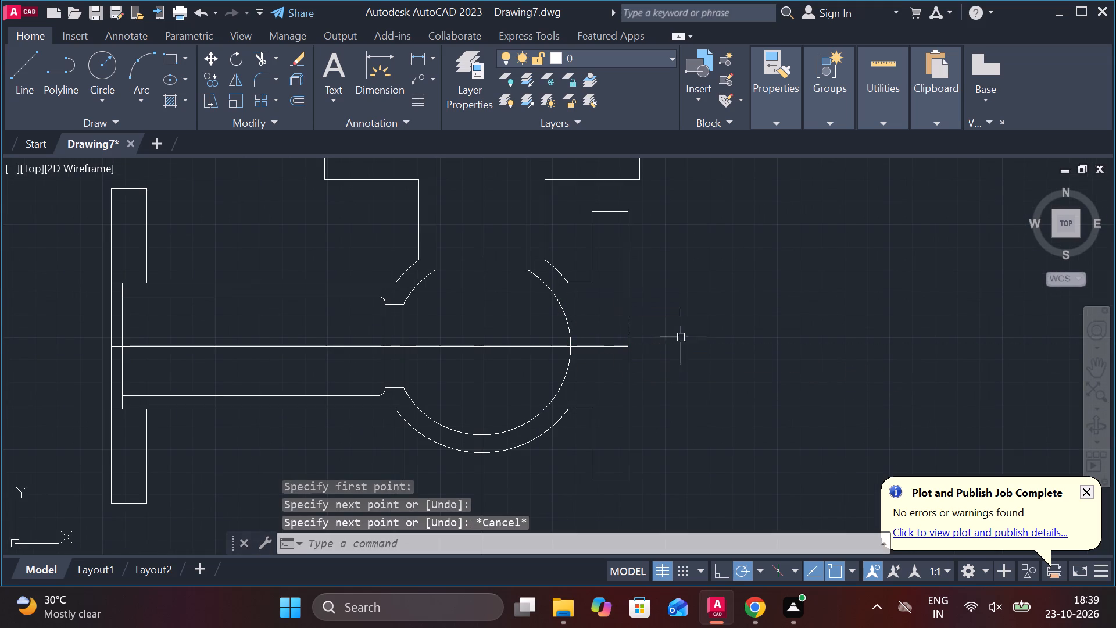
# Offset the short centre line at the right flange by 20 both upward and downward to form the bore edges.
pyautogui.click(596, 347)
pyautogui.press('o')
pyautogui.press('Return')
pyautogui.press('Return')
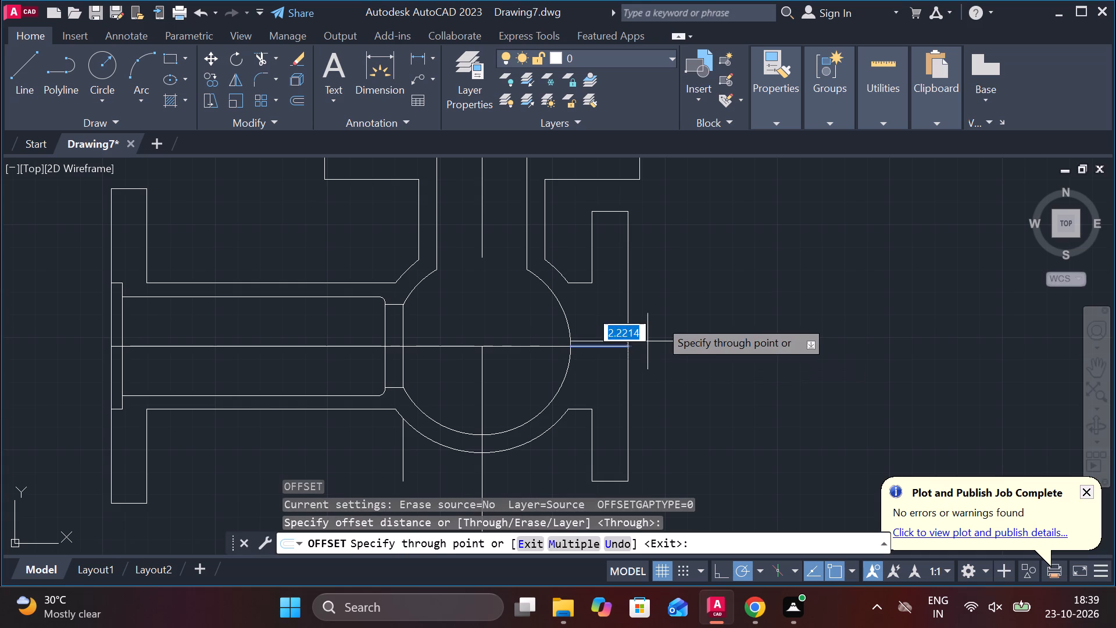
pyautogui.write('20')
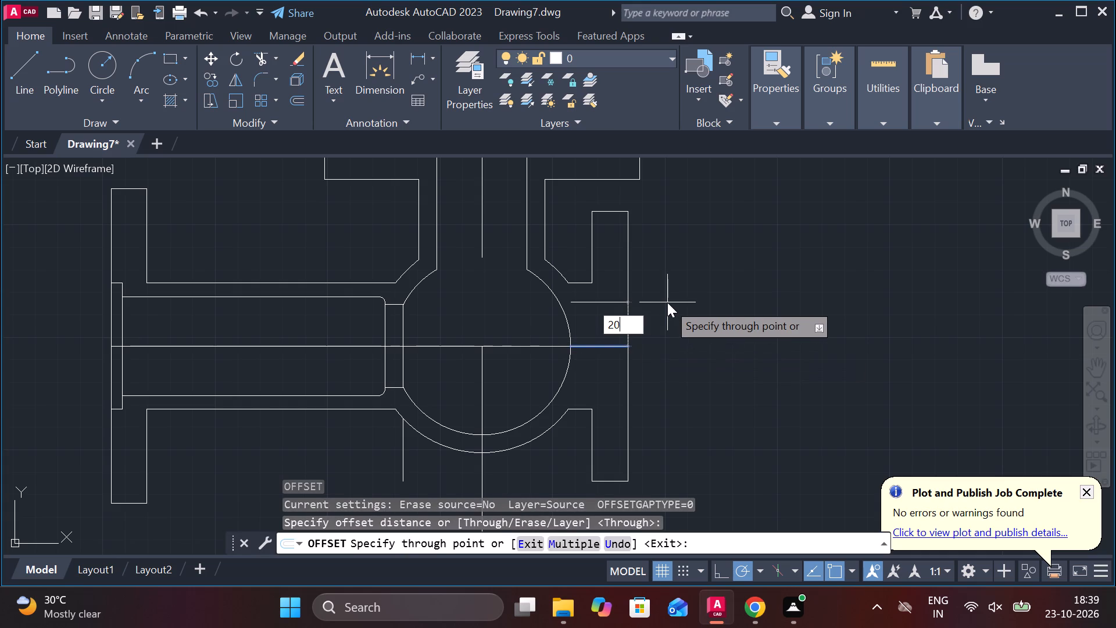
pyautogui.press('Return')
pyautogui.click(606, 346)
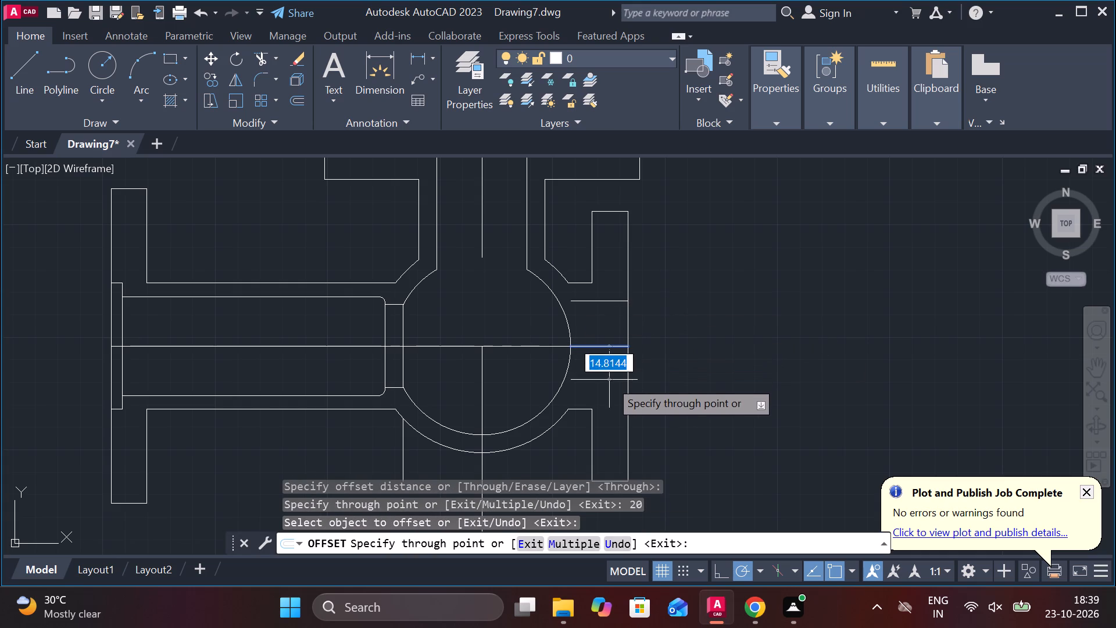
pyautogui.write('20')
pyautogui.press('Return')
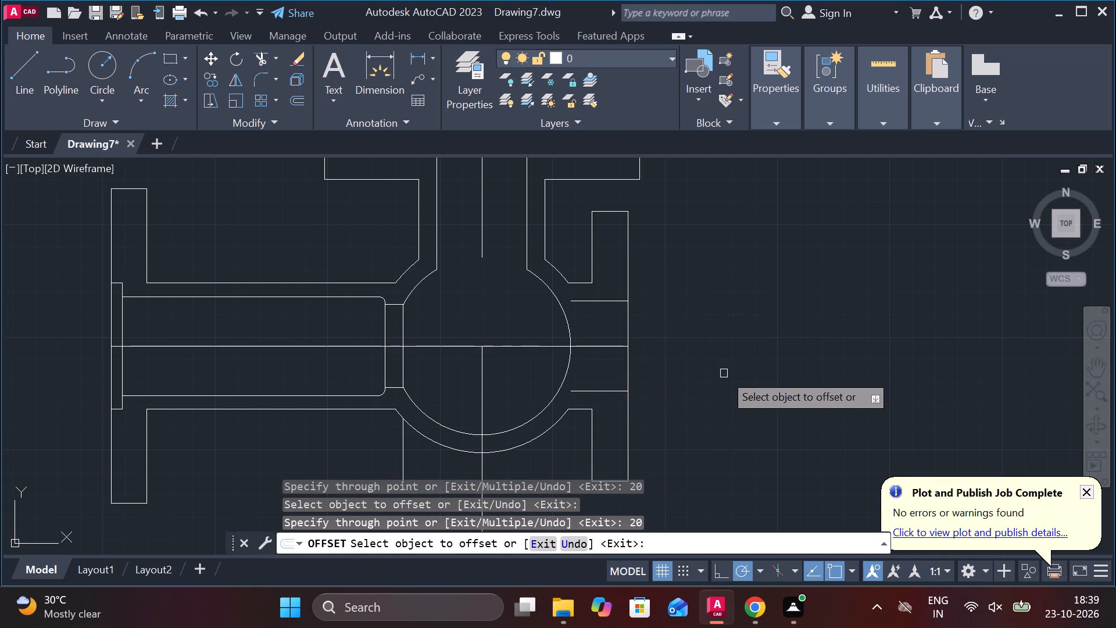
pyautogui.press('Escape')
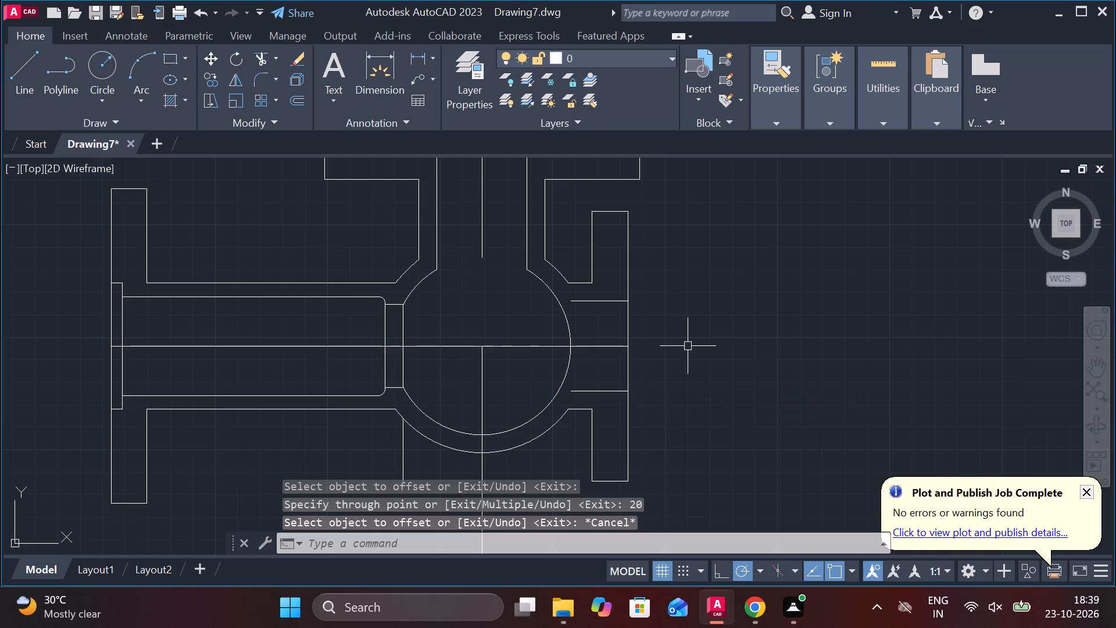
# Extend both right bore lines to meet the inner circle.
pyautogui.write('EX')
pyautogui.press('space')
pyautogui.click(586, 300)
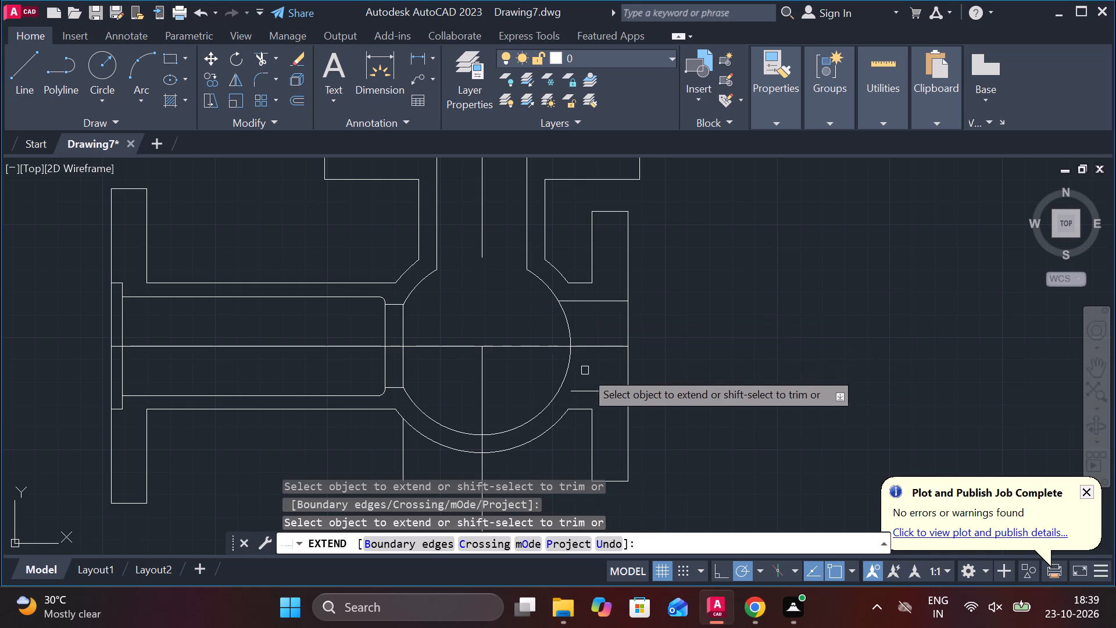
pyautogui.click(585, 388)
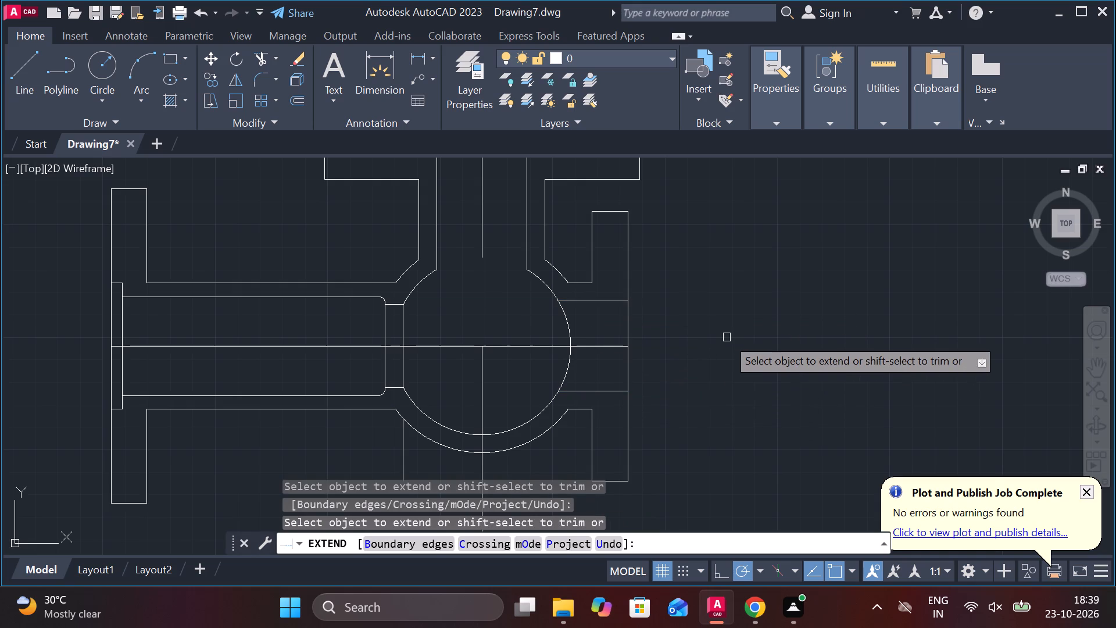
pyautogui.press('Escape')
# Trim the inner circle's arc between the two right bore lines to open the bore into the body.
pyautogui.write('TR')
pyautogui.press('space')
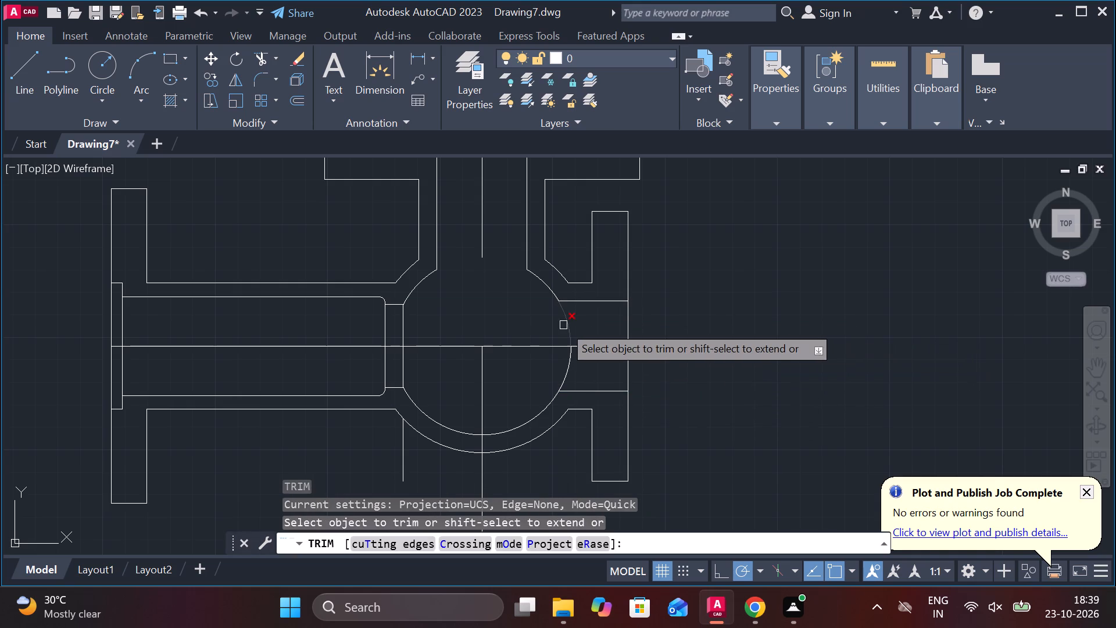
pyautogui.click(563, 325)
pyautogui.click(568, 373)
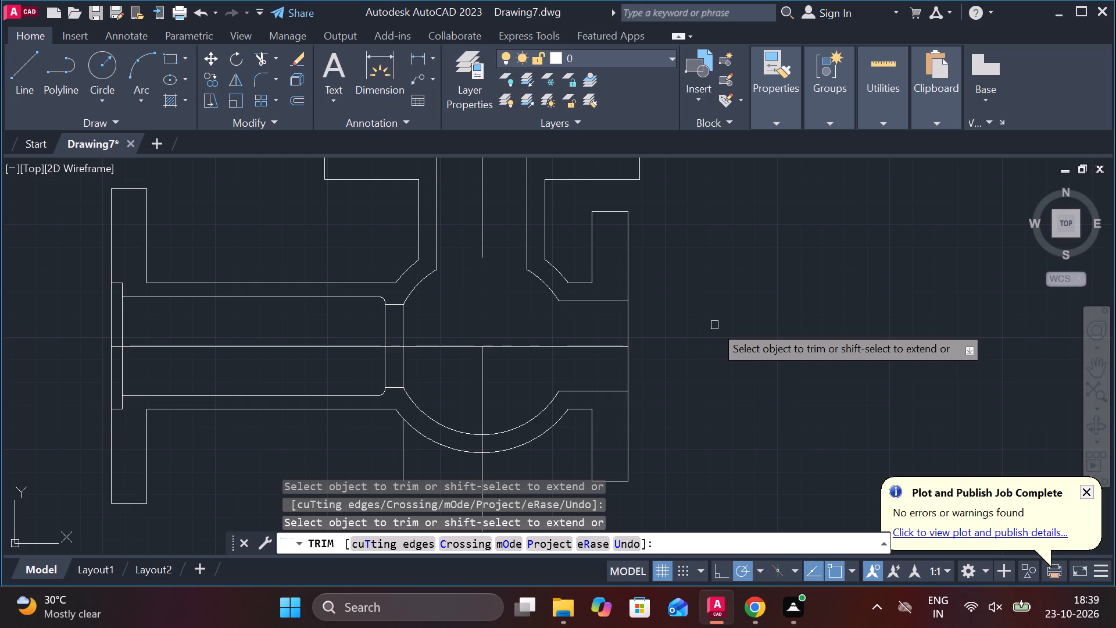
pyautogui.press('Escape')
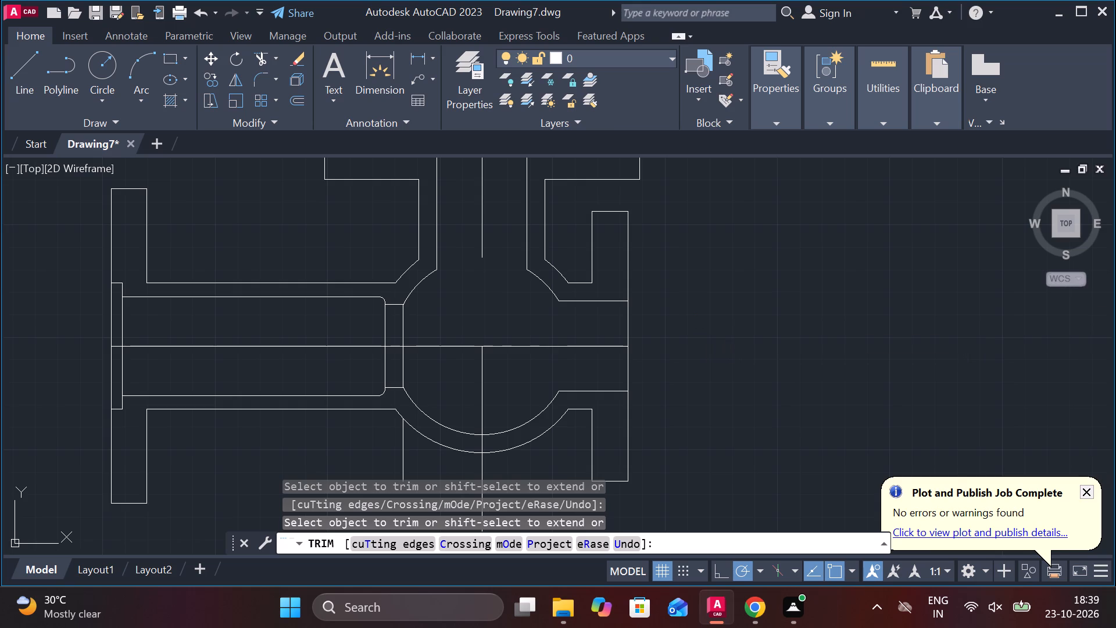
# Extend the top neck's vertical centreline down through the body to meet the horizontal centreline.
pyautogui.scroll(-2, 630, 324)
pyautogui.scroll(3, 547, 327)
pyautogui.scroll(-4, 552, 327)
pyautogui.scroll(3, 657, 313)
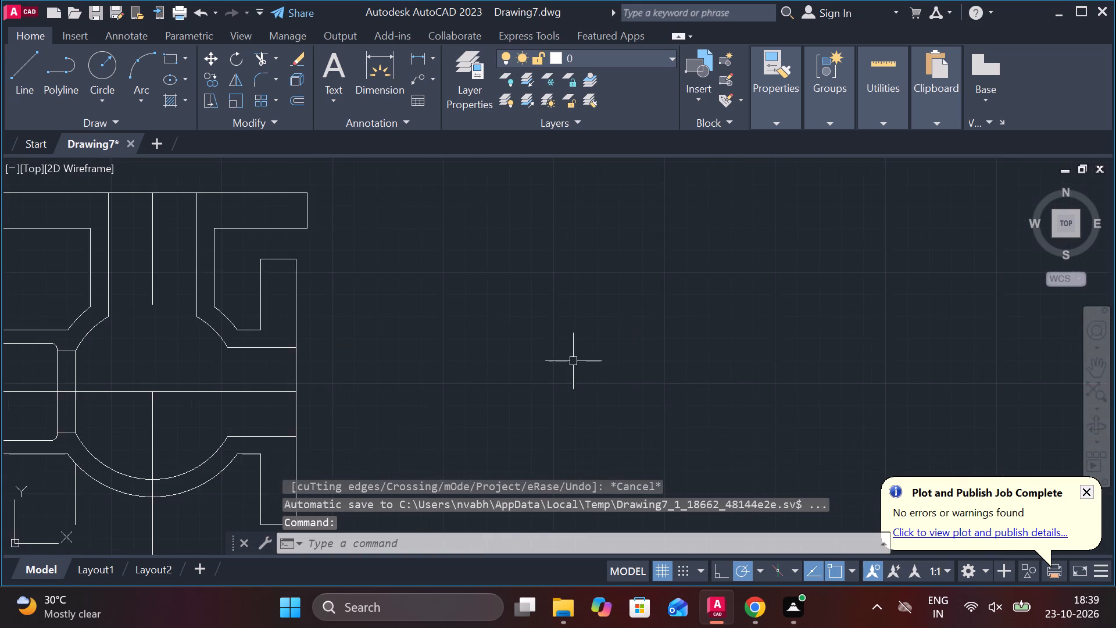
pyautogui.moveTo(590, 363); pyautogui.dragTo(838, 313, button='middle')
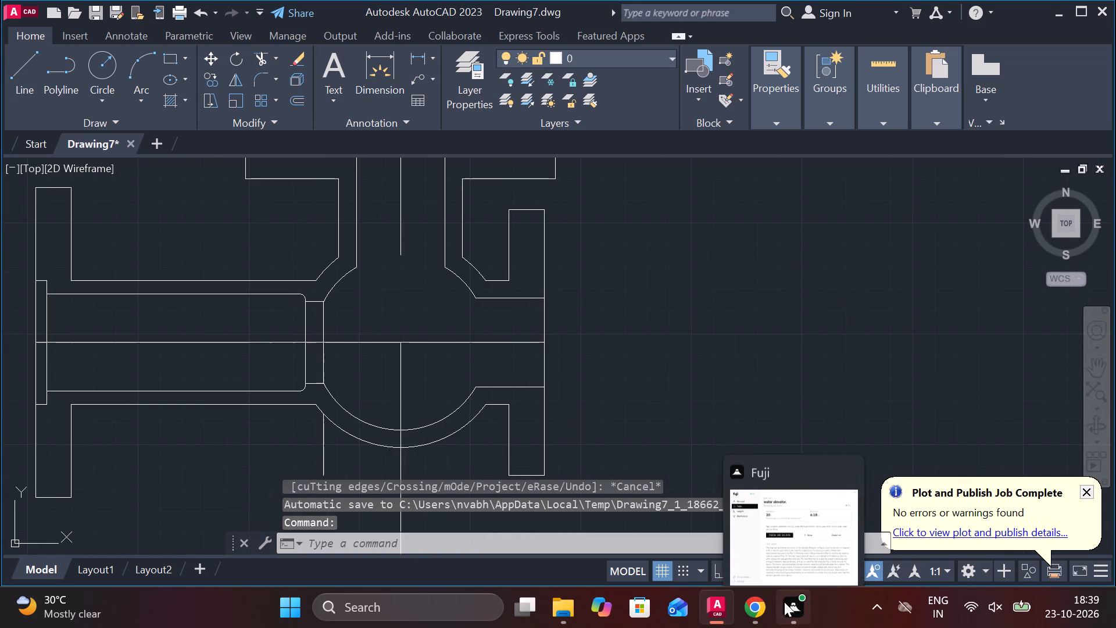
pyautogui.moveTo(619, 359); pyautogui.dragTo(684, 360, button='middle')
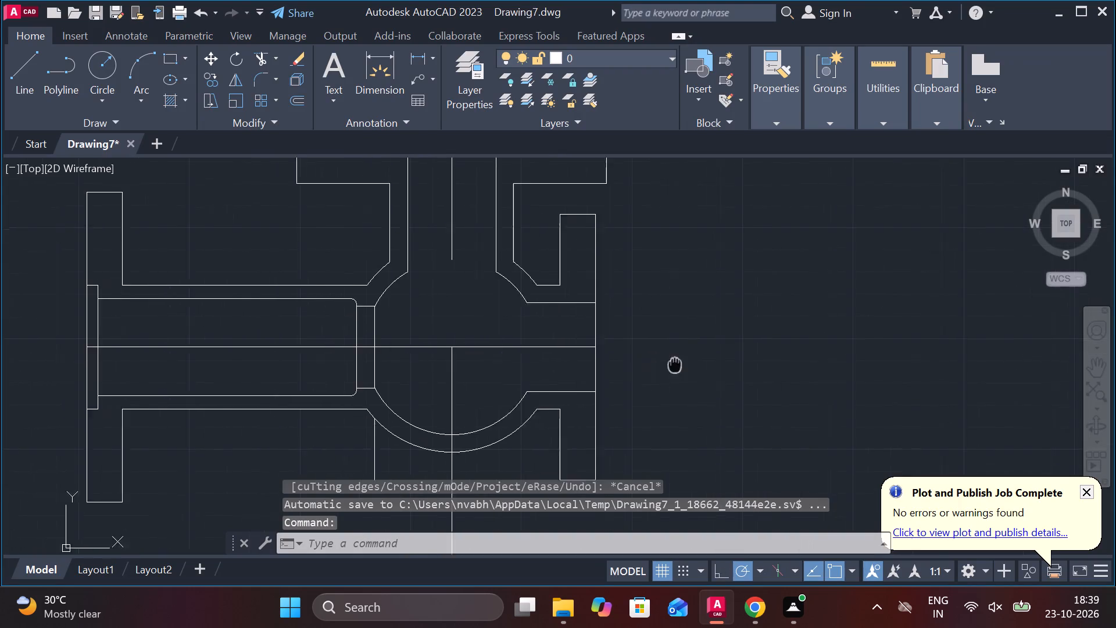
pyautogui.moveTo(684, 360); pyautogui.dragTo(699, 357, button='middle')
pyautogui.write('EX')
pyautogui.press('space')
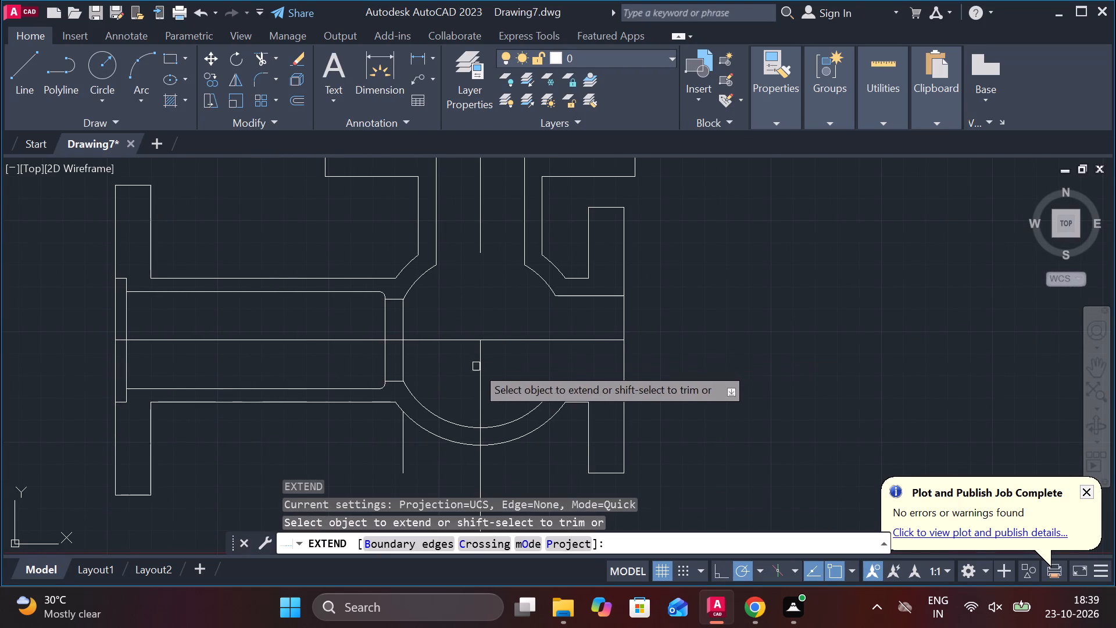
pyautogui.click(476, 367)
pyautogui.click(491, 352)
pyautogui.click(489, 237)
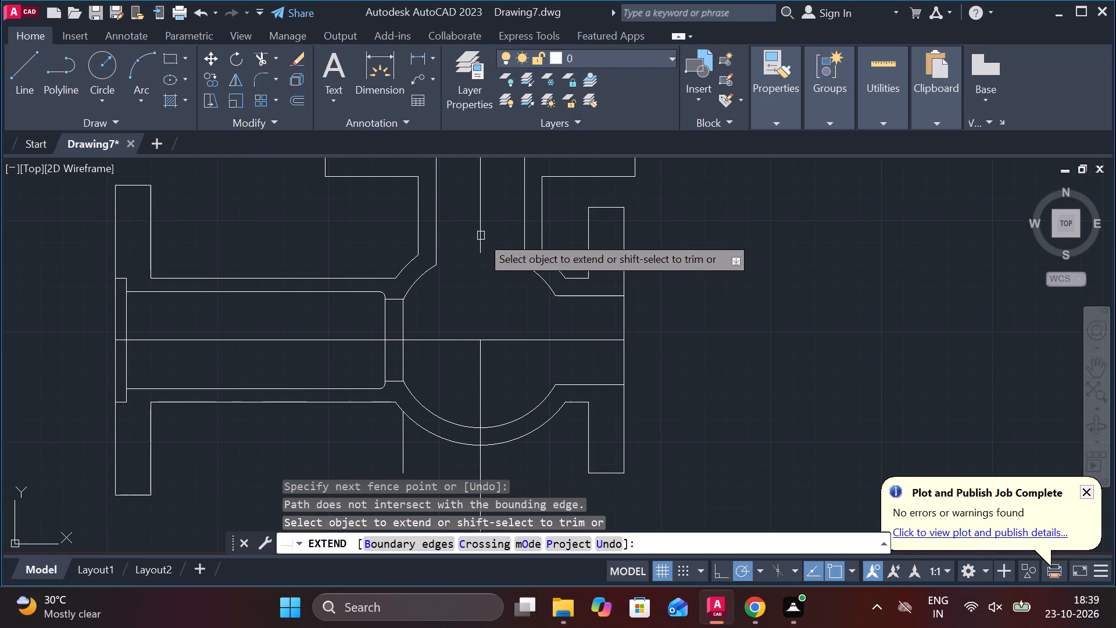
pyautogui.click(481, 235)
pyautogui.scroll(-1, 514, 329)
pyautogui.click(495, 312)
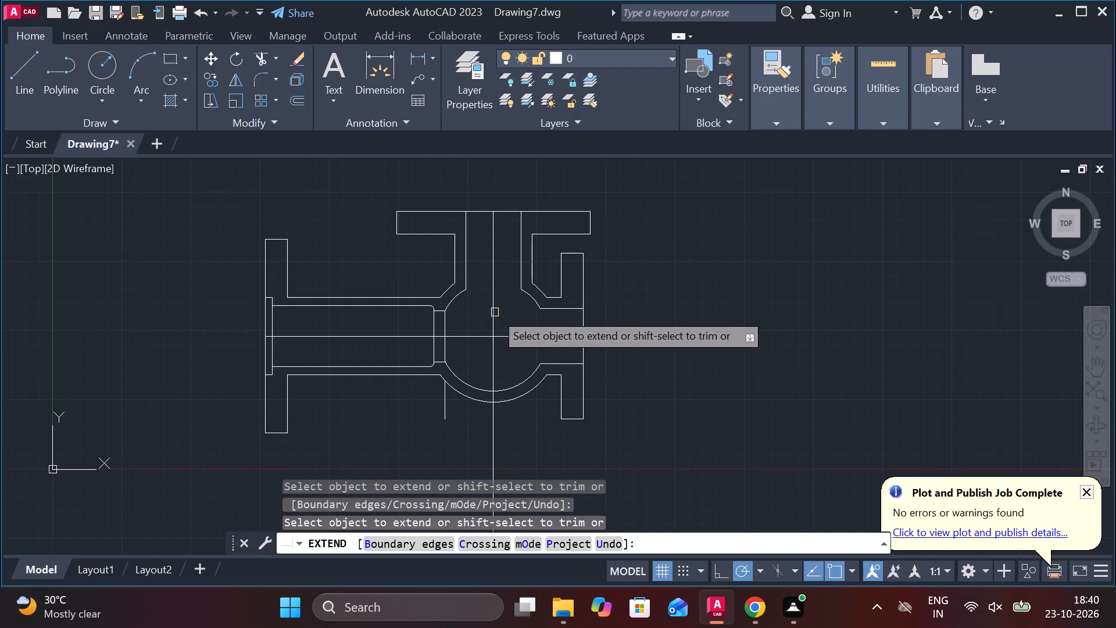
pyautogui.scroll(1, 435, 420)
pyautogui.press('Escape')
# Erase the stray short vertical line below the junction of the left neck and the outer circle.
pyautogui.click(446, 400)
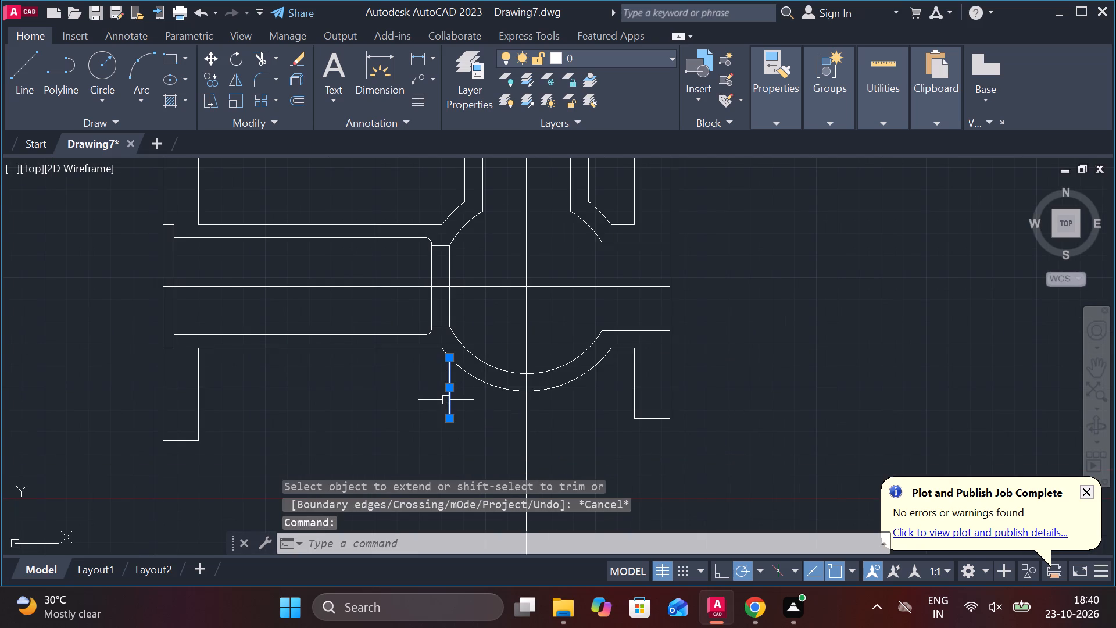
pyautogui.write('E')
pyautogui.press('space')
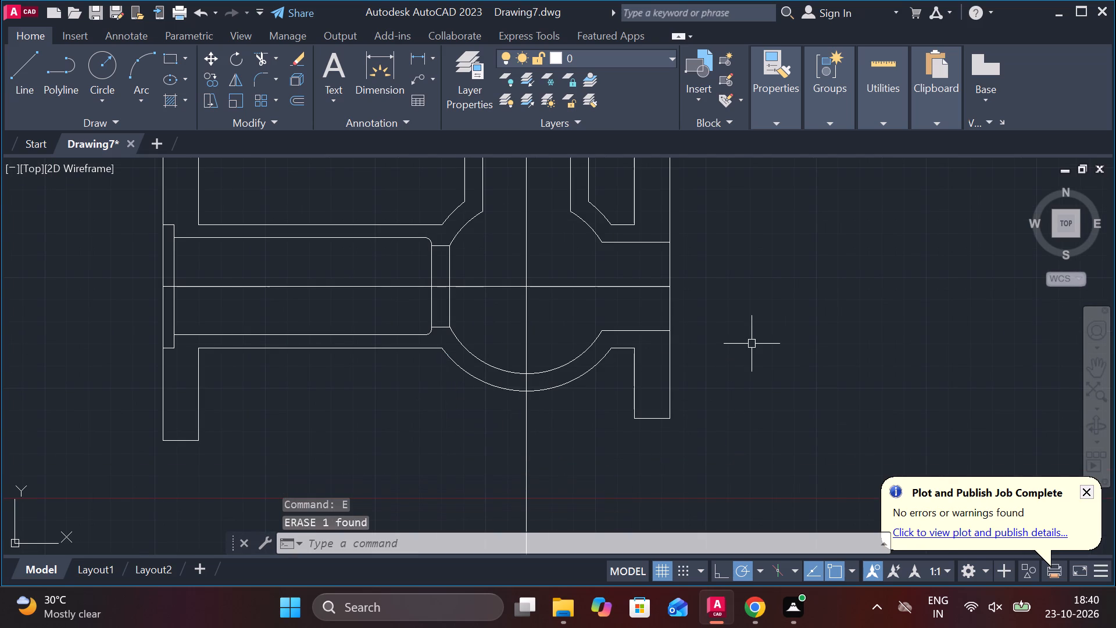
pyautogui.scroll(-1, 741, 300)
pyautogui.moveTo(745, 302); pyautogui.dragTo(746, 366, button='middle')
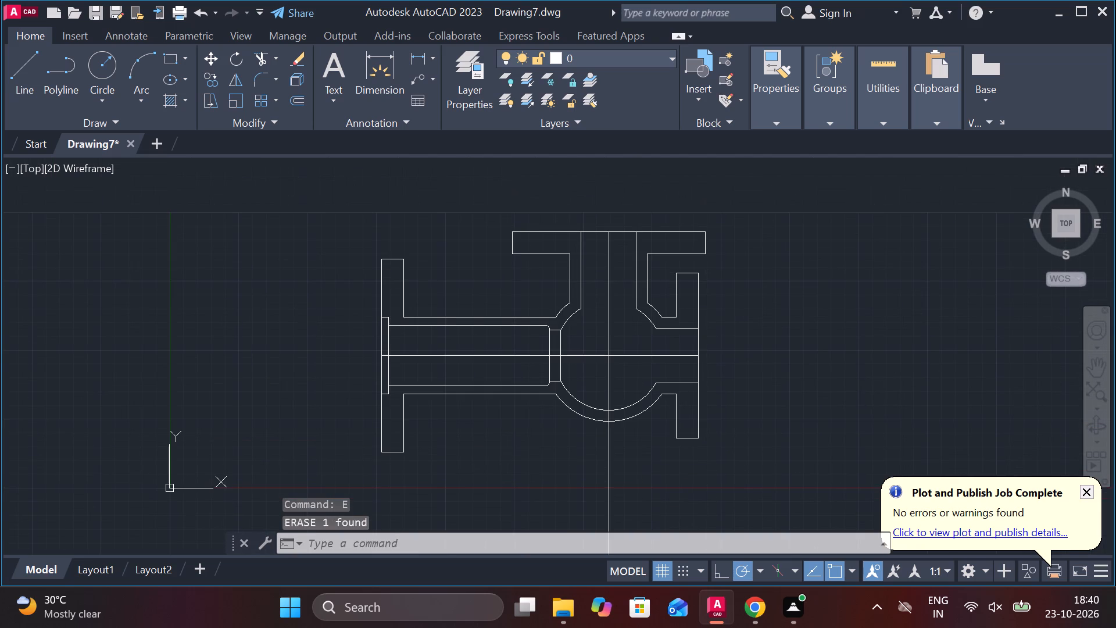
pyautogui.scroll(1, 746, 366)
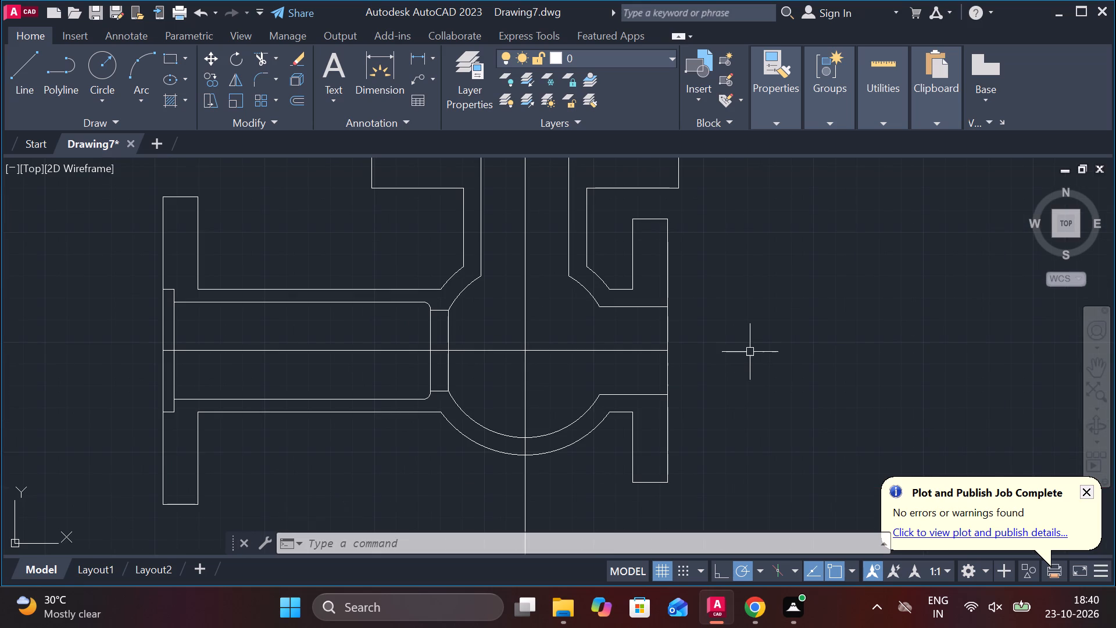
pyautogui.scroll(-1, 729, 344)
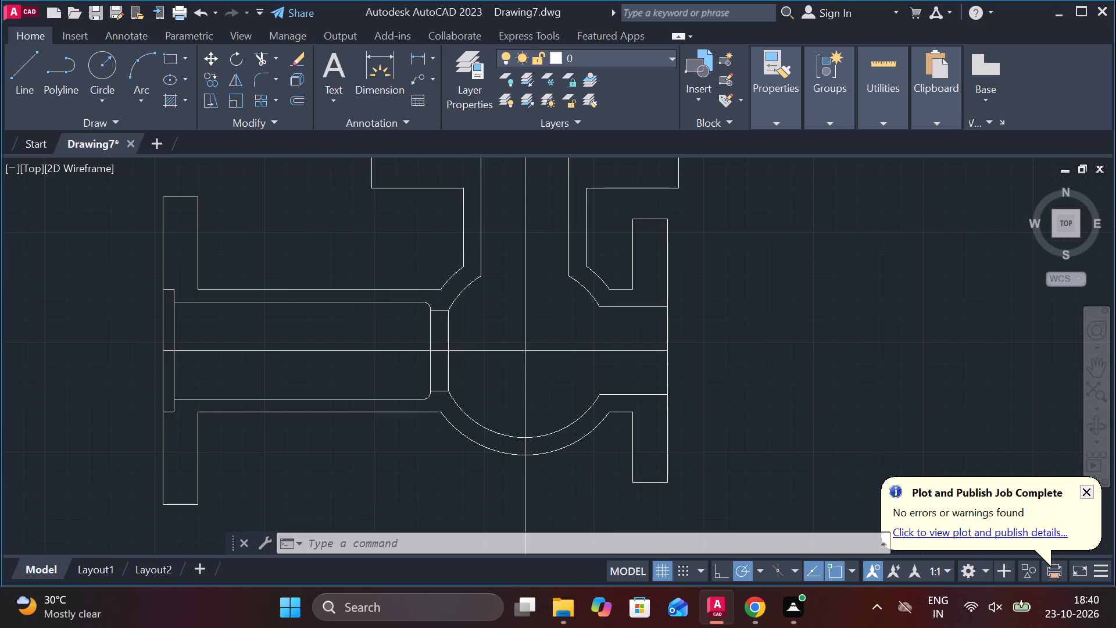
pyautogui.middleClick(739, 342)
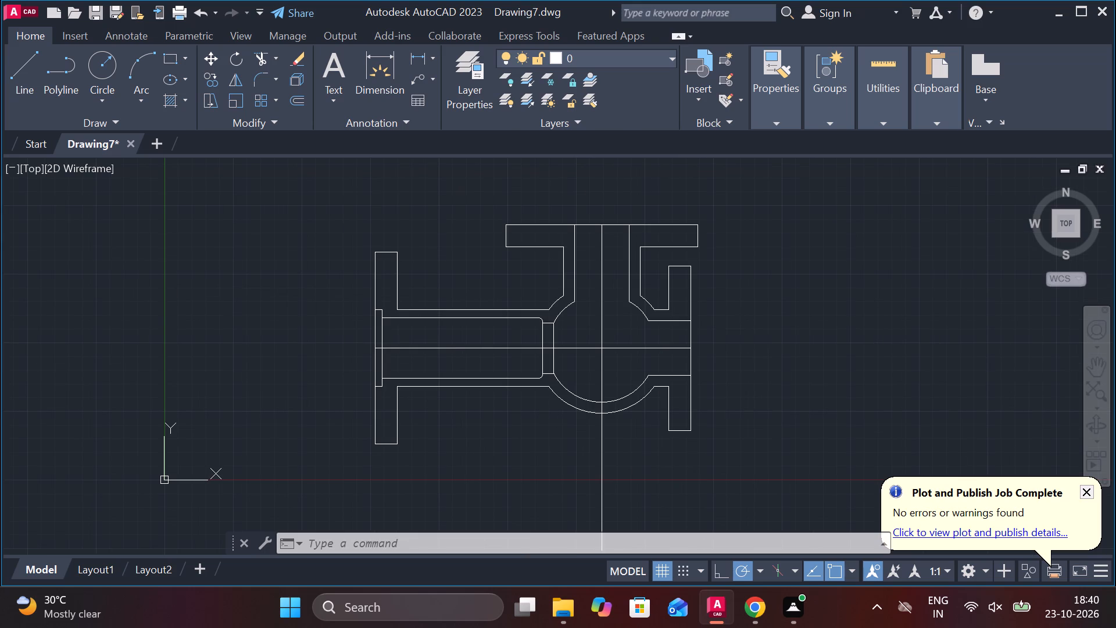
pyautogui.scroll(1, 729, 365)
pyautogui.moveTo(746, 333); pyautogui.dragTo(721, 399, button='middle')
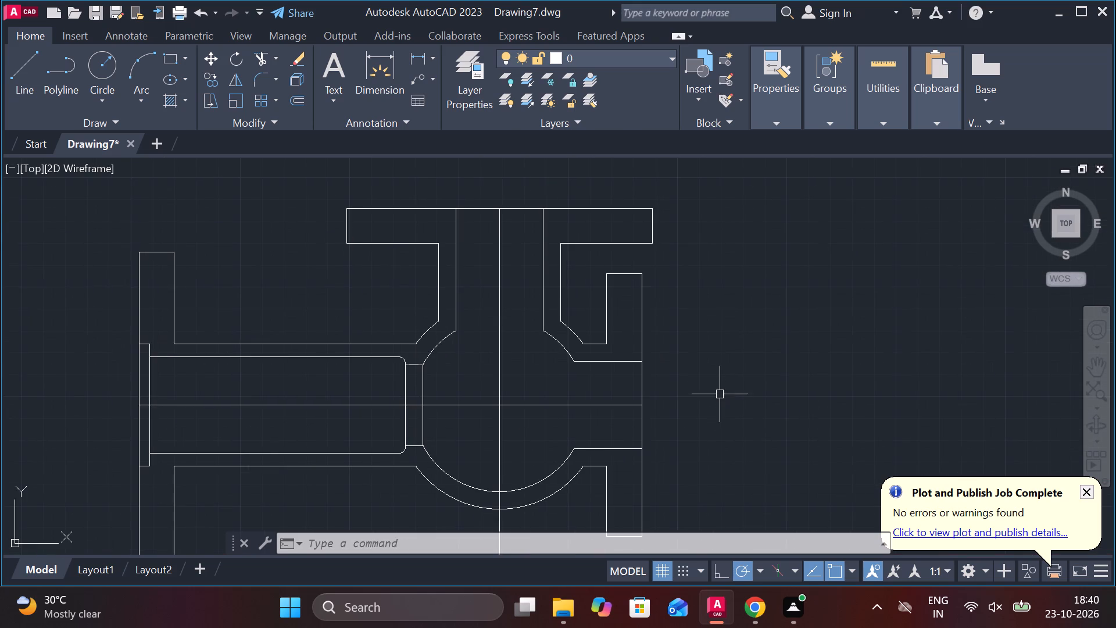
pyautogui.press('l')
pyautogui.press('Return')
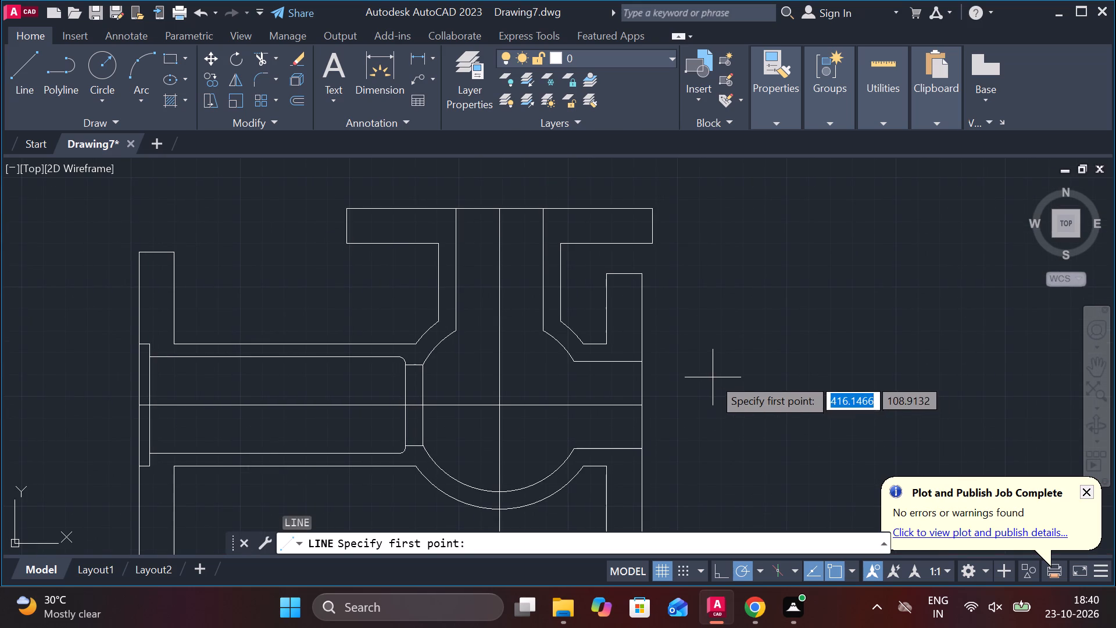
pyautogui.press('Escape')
# Offset the short horizontal centreline segment at the right flange by 25 both above and below.
pyautogui.click(627, 408)
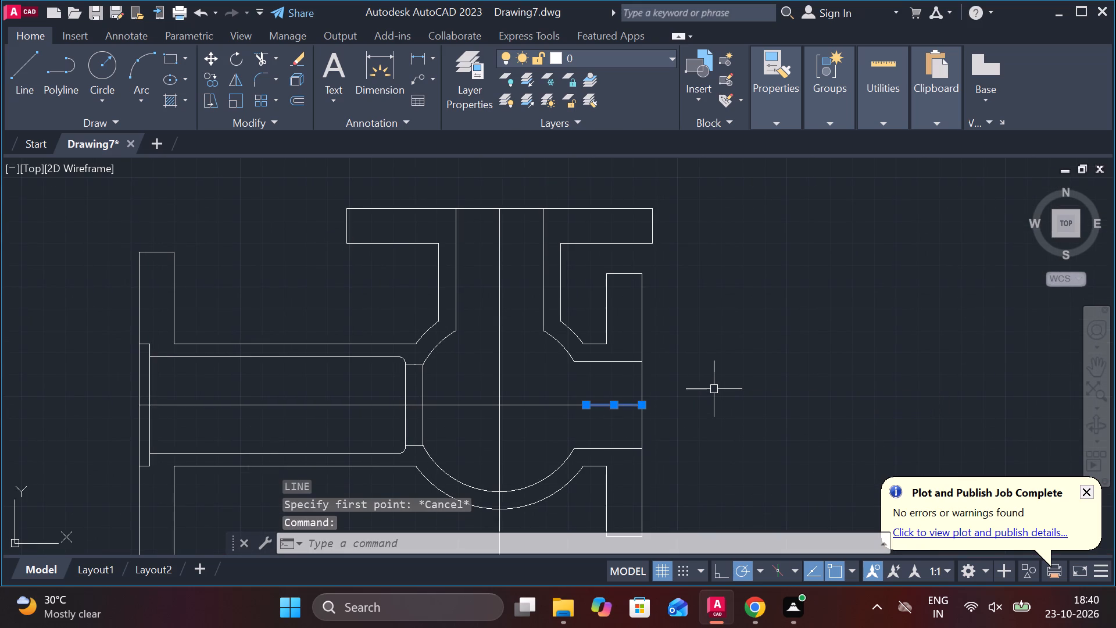
pyautogui.press('o')
pyautogui.press('Return')
pyautogui.press('Return')
pyautogui.write('25')
pyautogui.press('Return')
pyautogui.moveTo(664, 392); pyautogui.dragTo(666, 380, button='middle')
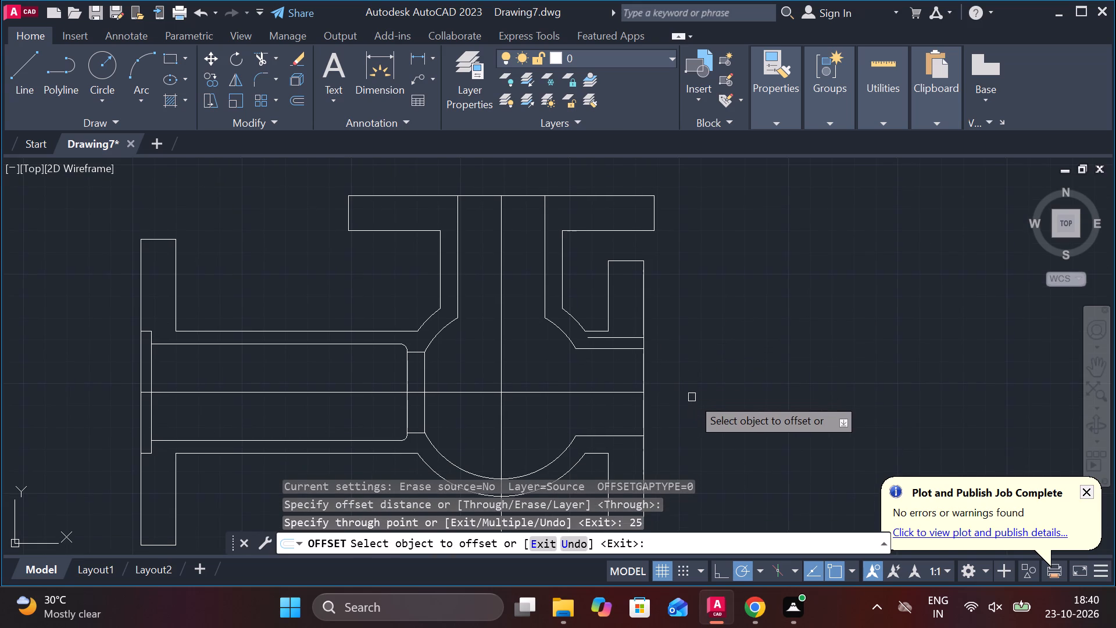
pyautogui.moveTo(678, 389); pyautogui.dragTo(678, 348, button='middle')
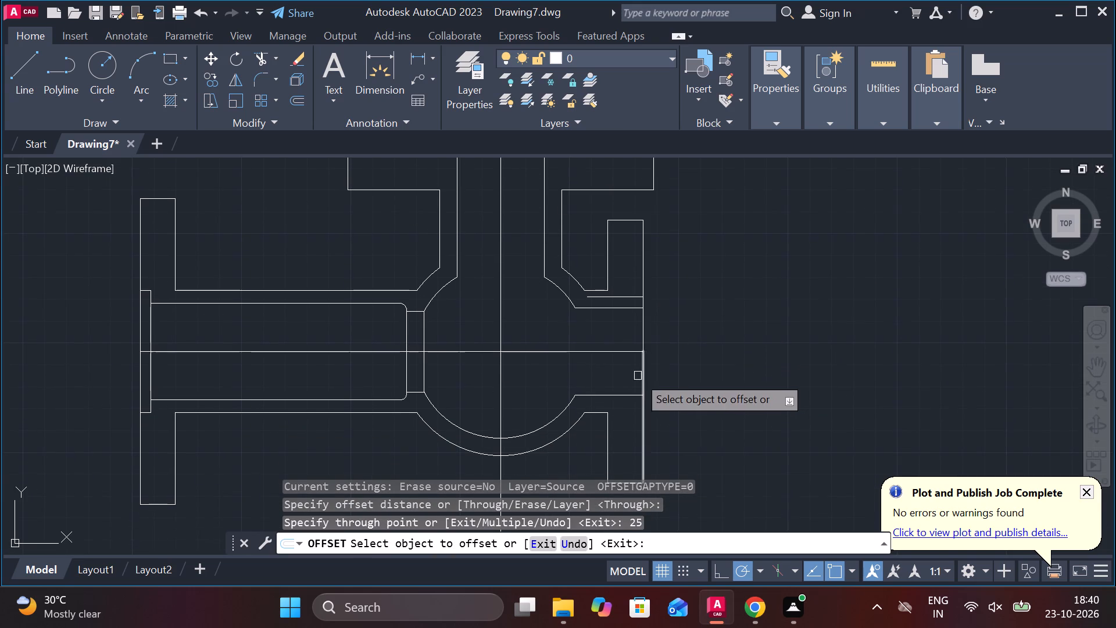
pyautogui.click(622, 353)
pyautogui.write('20')
pyautogui.press('BackSpace')
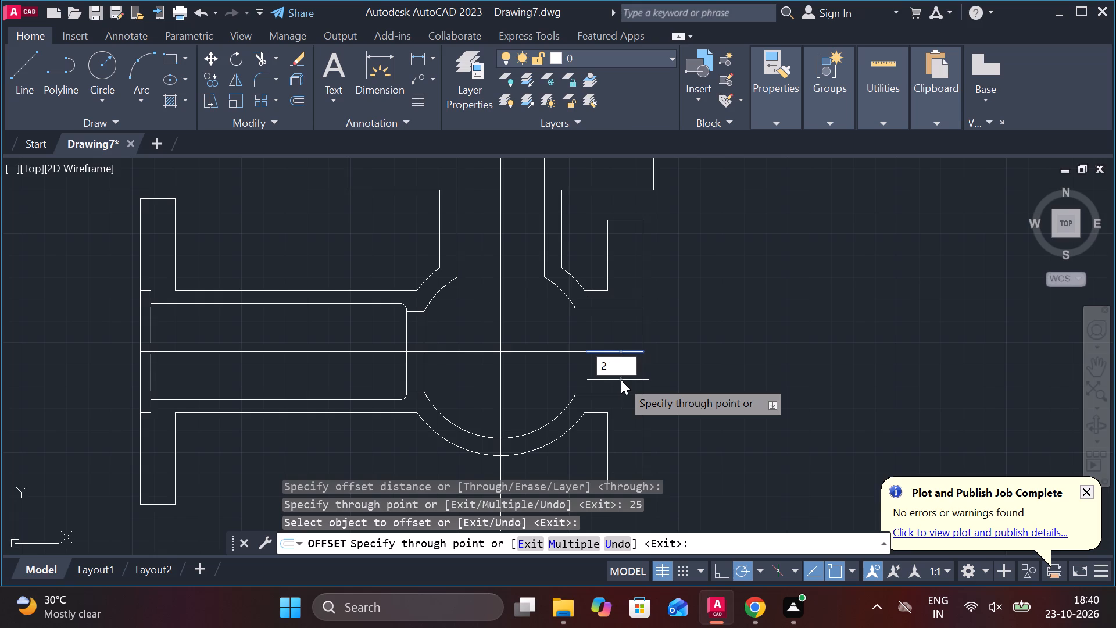
pyautogui.press('5')
pyautogui.press('Return')
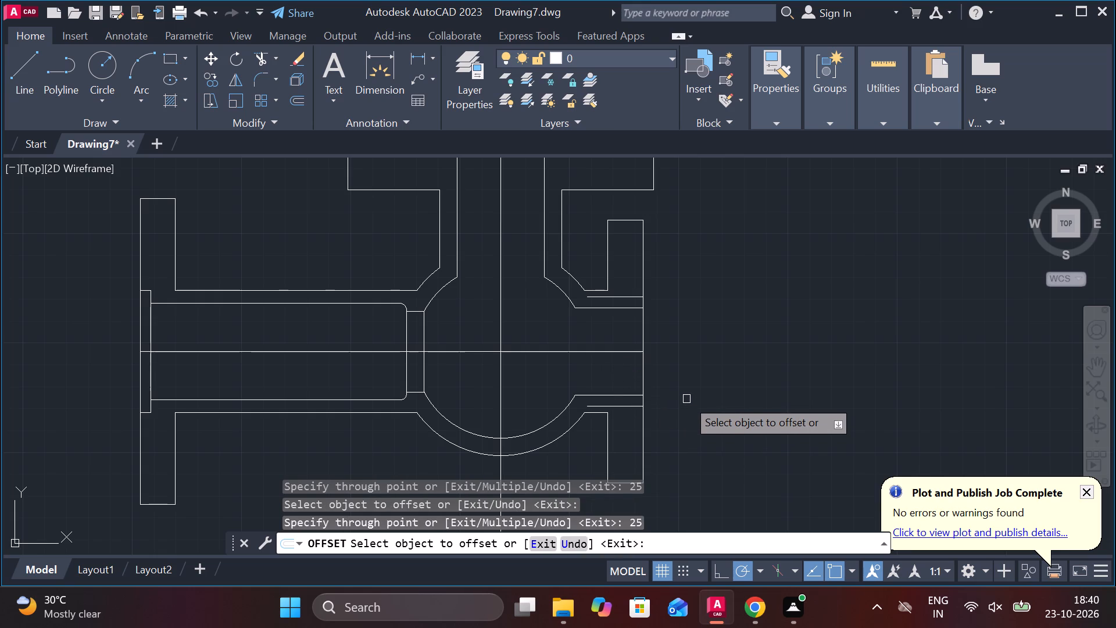
pyautogui.scroll(1, 681, 389)
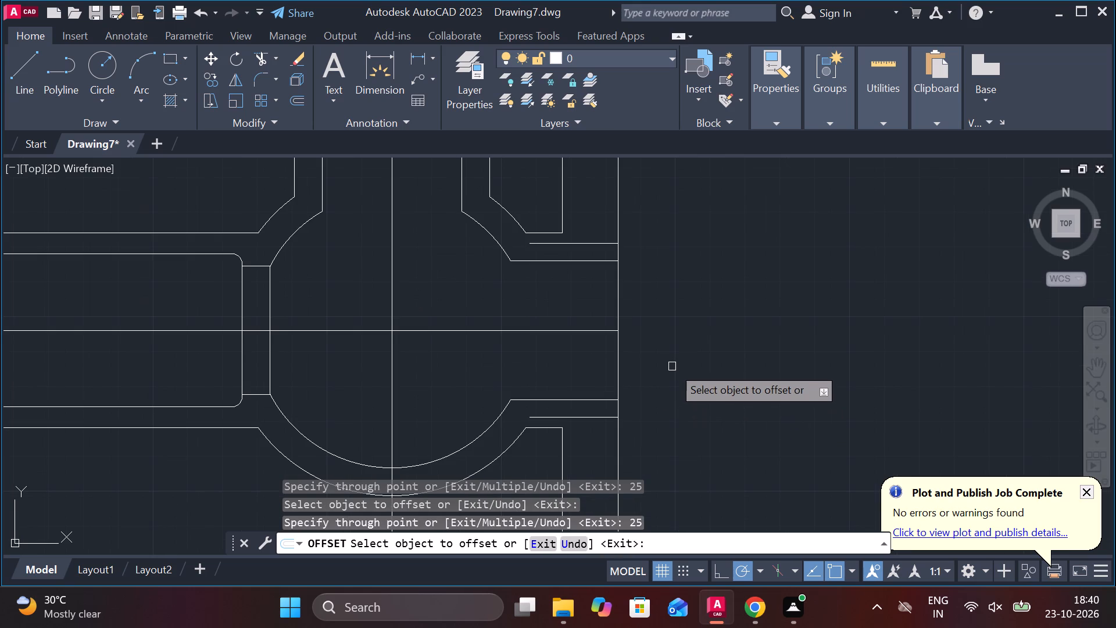
pyautogui.press('Escape')
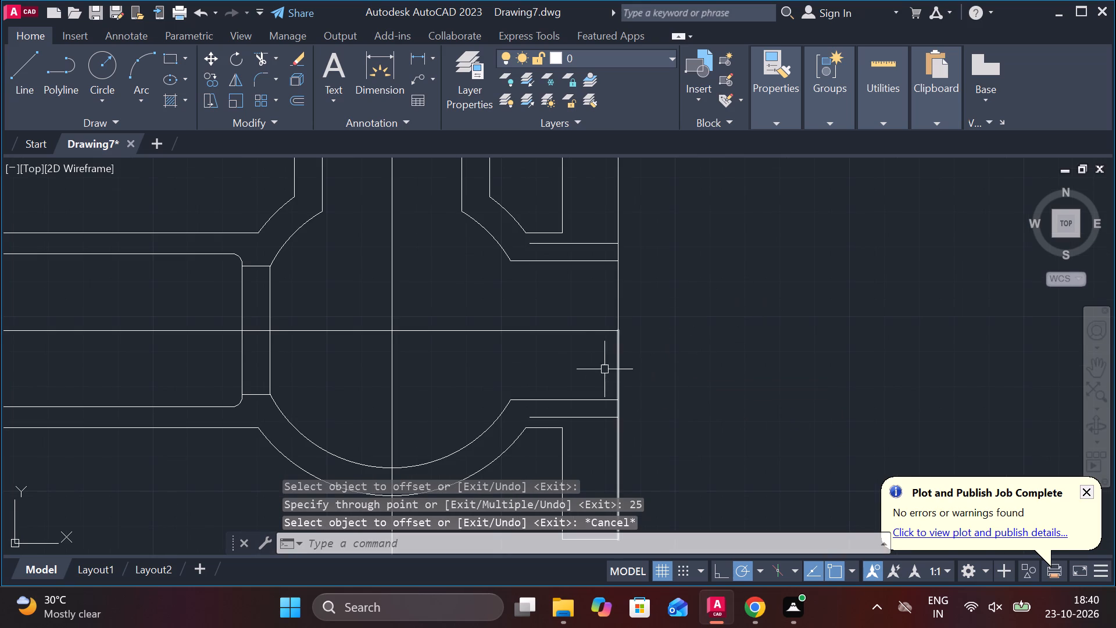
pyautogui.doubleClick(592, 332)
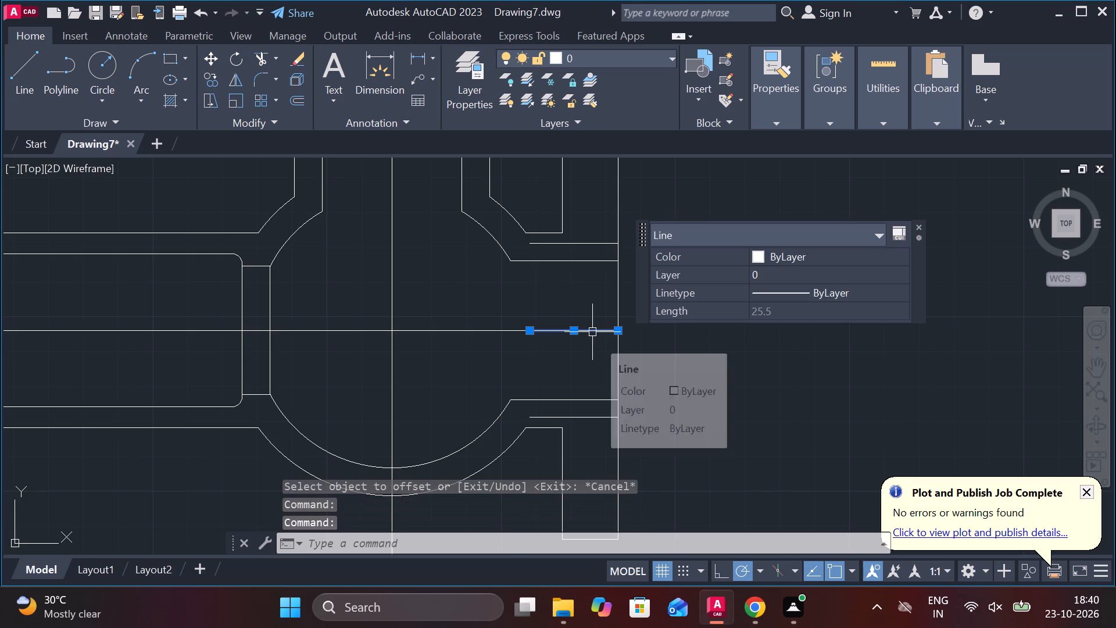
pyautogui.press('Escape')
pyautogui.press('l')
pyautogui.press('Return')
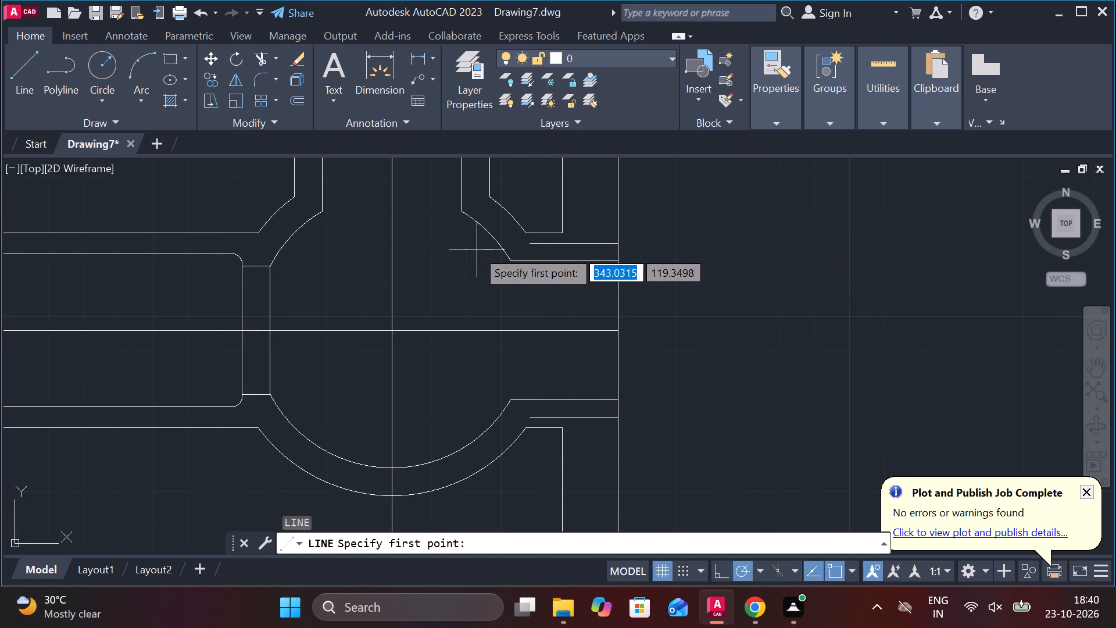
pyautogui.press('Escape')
# Draw a vertical line 5 inward from the right flange's outer face, spanning the two offset lines.
pyautogui.press('l')
pyautogui.press('Return')
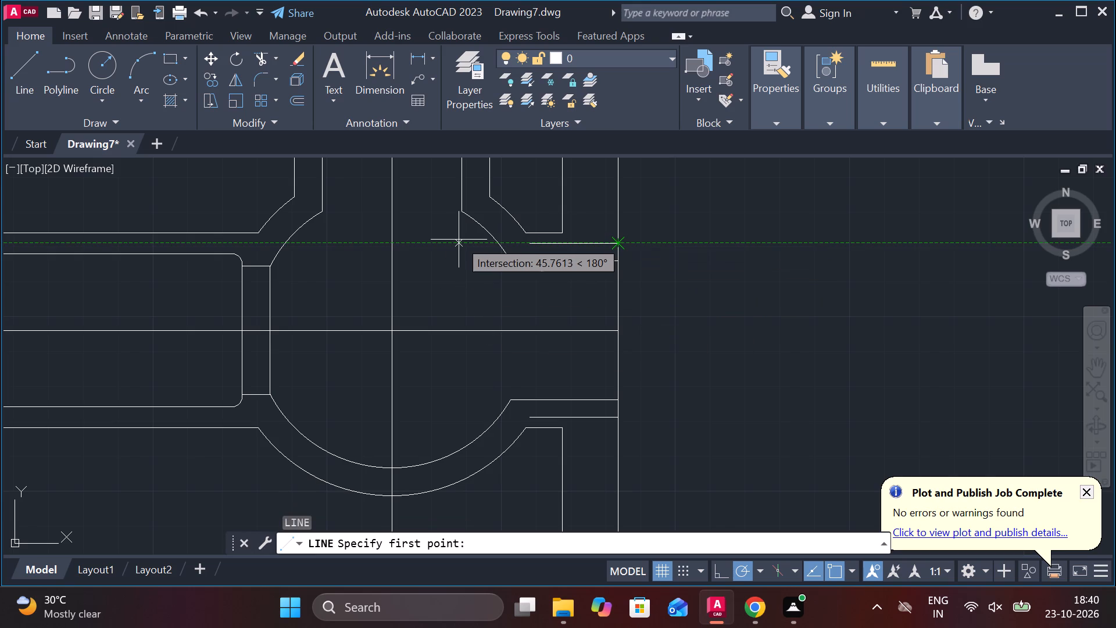
pyautogui.write('5')
pyautogui.press('space')
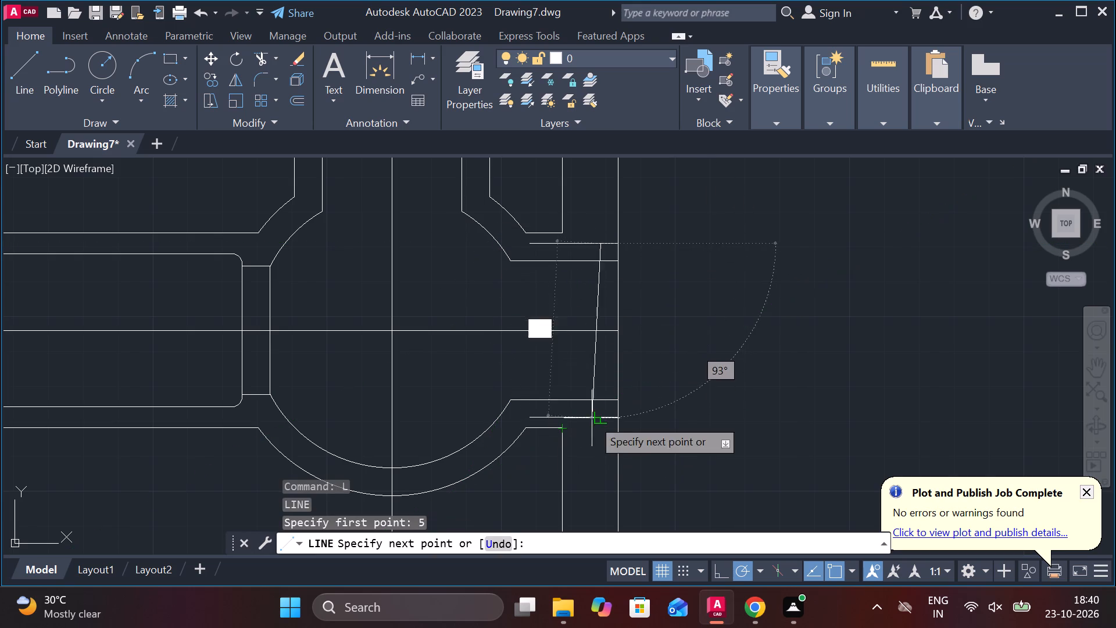
pyautogui.click(602, 424)
pyautogui.press('Escape')
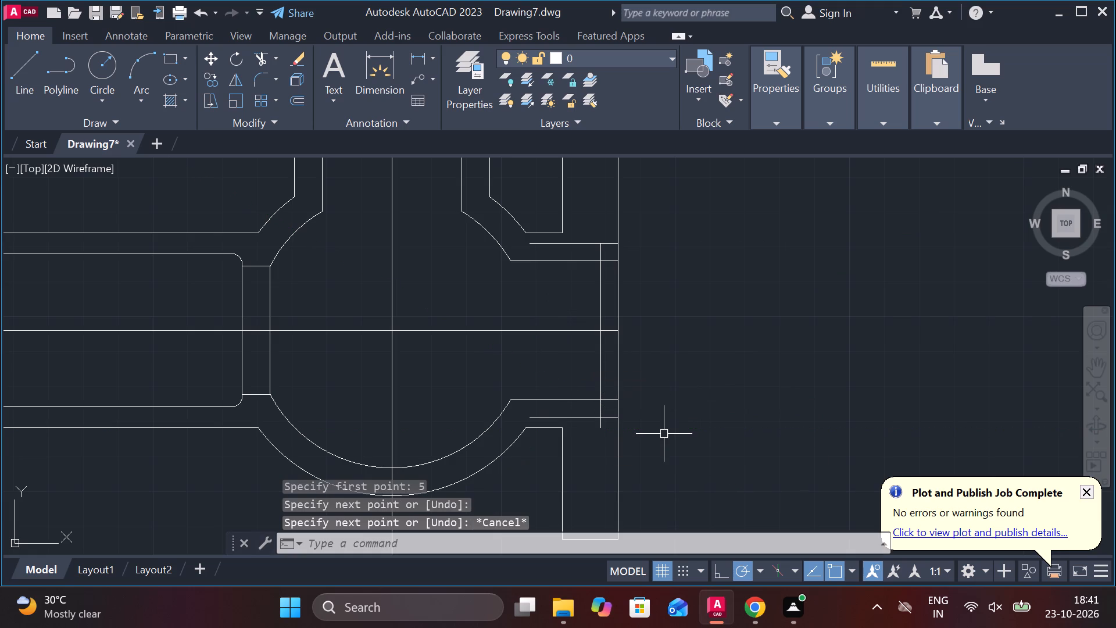
# Trim the line overhangs and the bore lines inside the right flange's 5-deep recess to leave a clean rectangular outline.
pyautogui.write('TR')
pyautogui.press('space')
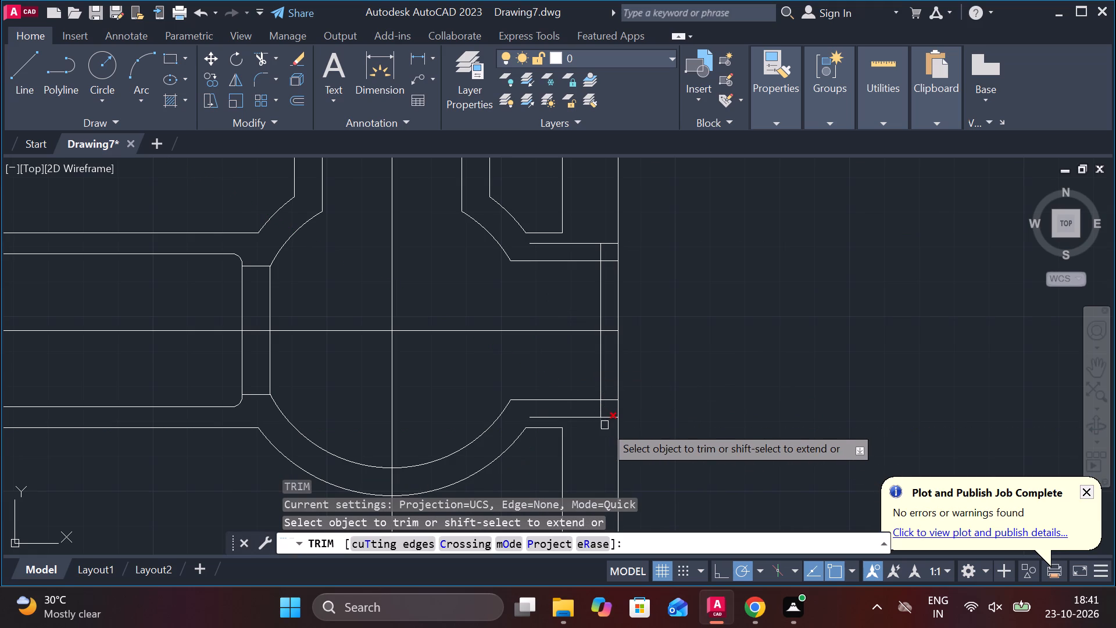
pyautogui.click(604, 425)
pyautogui.click(589, 421)
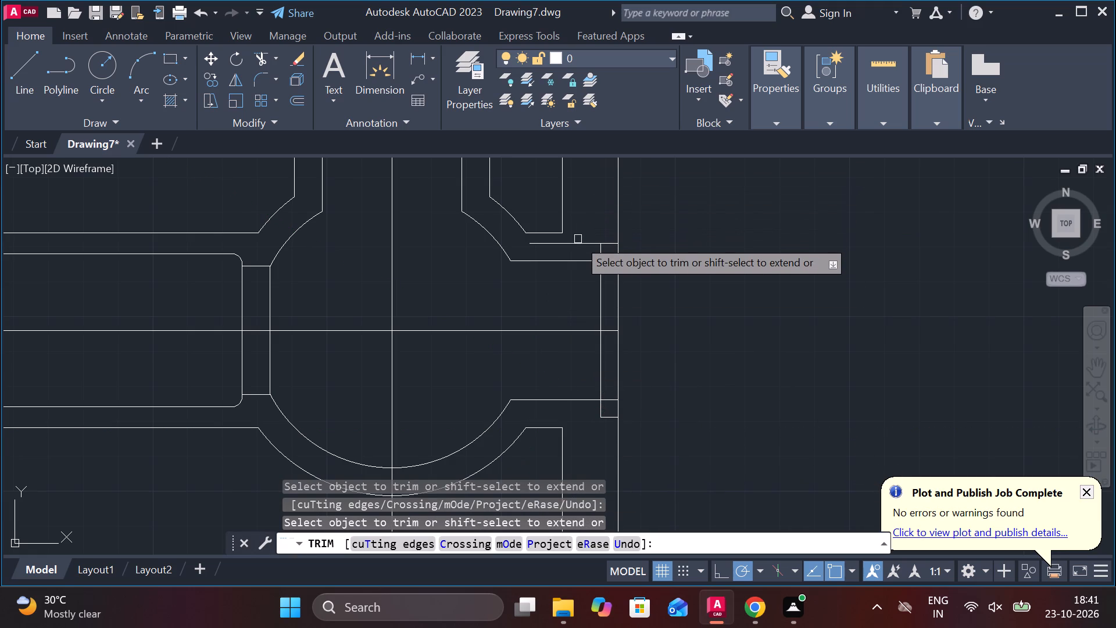
pyautogui.click(578, 239)
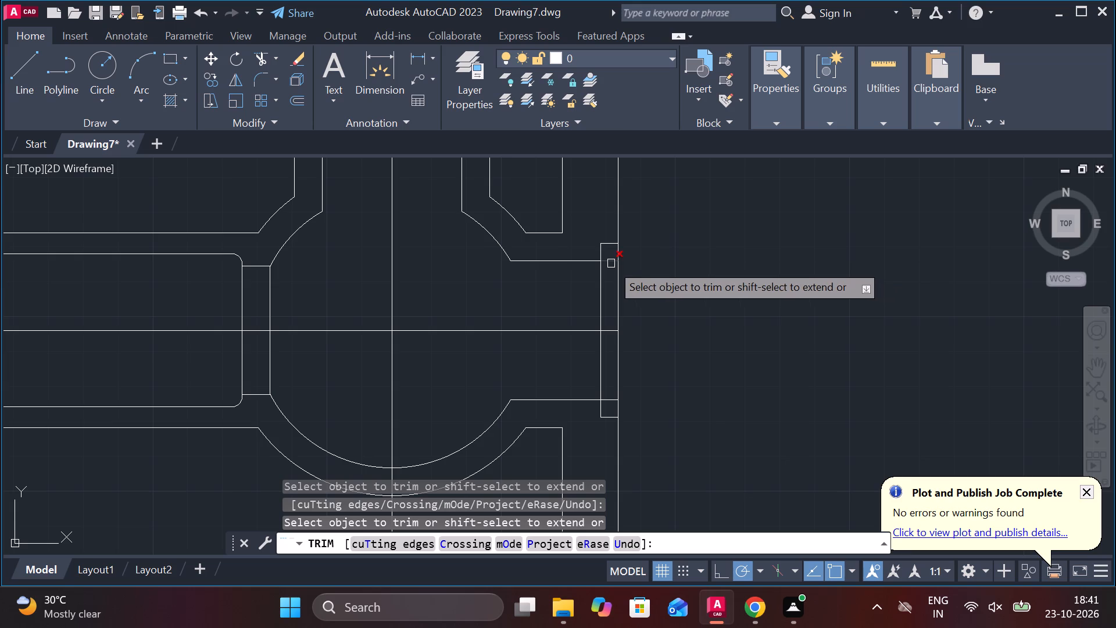
pyautogui.click(611, 263)
pyautogui.click(607, 402)
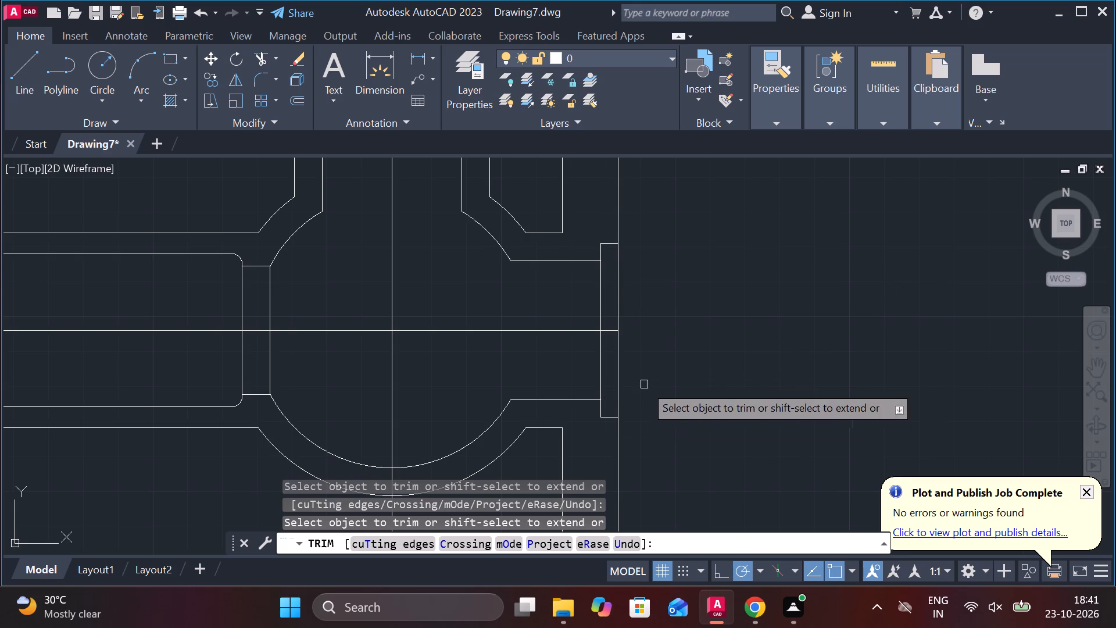
pyautogui.press('Escape')
# Offset the right recess's inner vertical line by 2 toward the body.
pyautogui.click(603, 293)
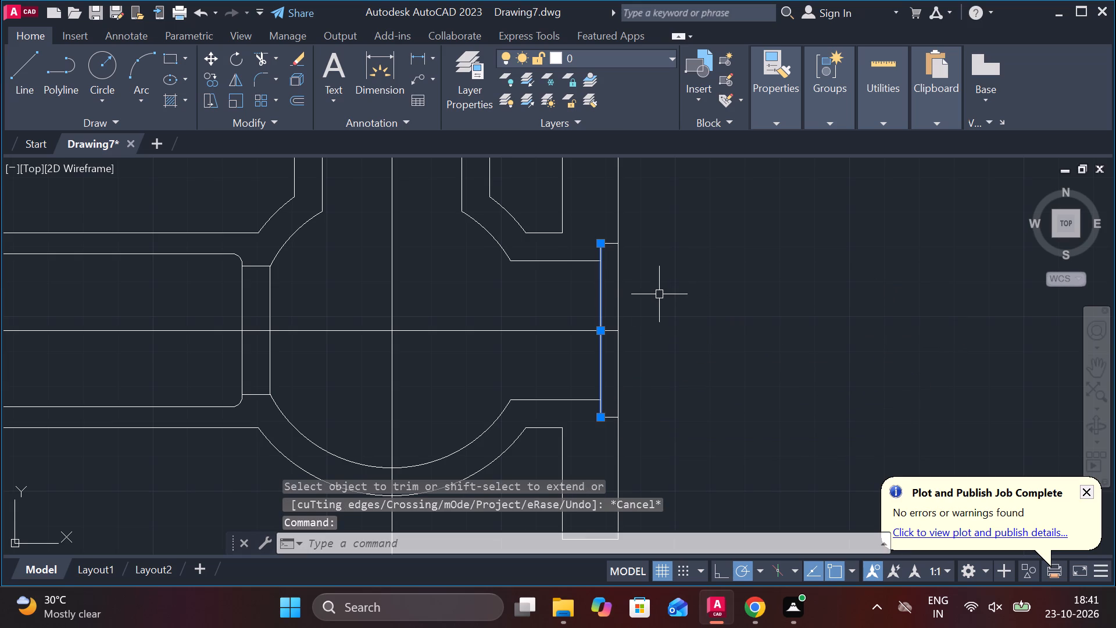
pyautogui.press('o')
pyautogui.press('Return')
pyautogui.press('Return')
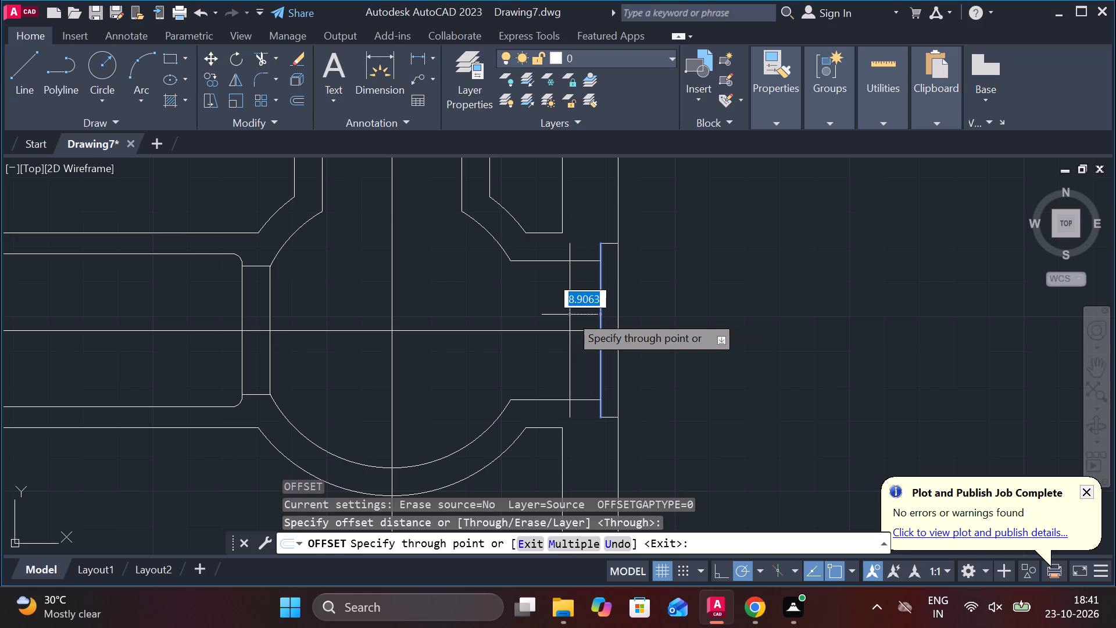
pyautogui.write('2')
pyautogui.press('space')
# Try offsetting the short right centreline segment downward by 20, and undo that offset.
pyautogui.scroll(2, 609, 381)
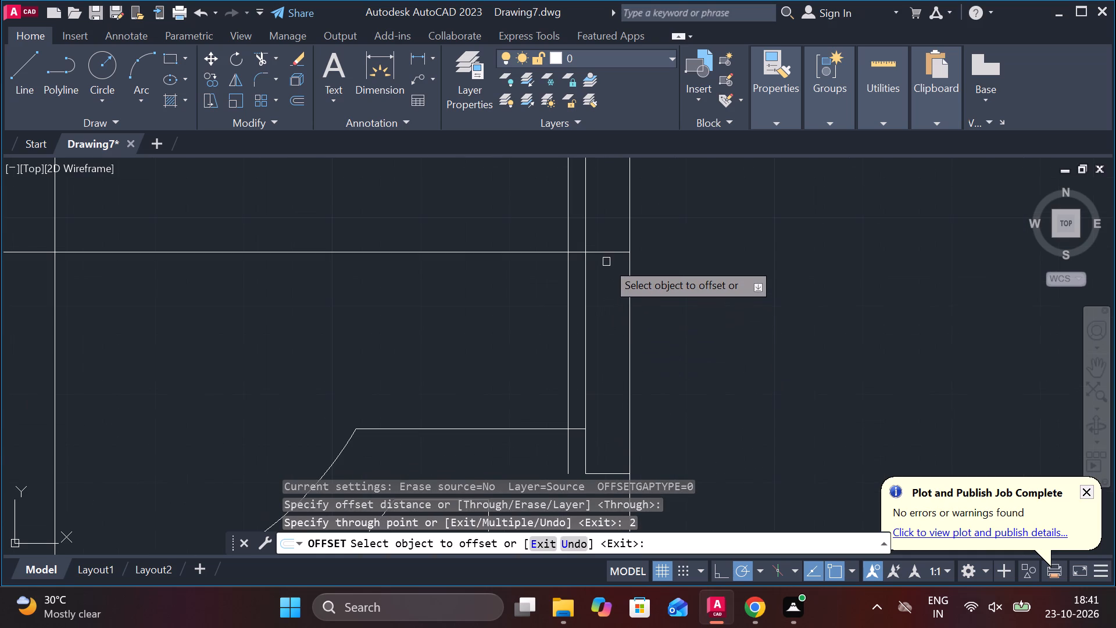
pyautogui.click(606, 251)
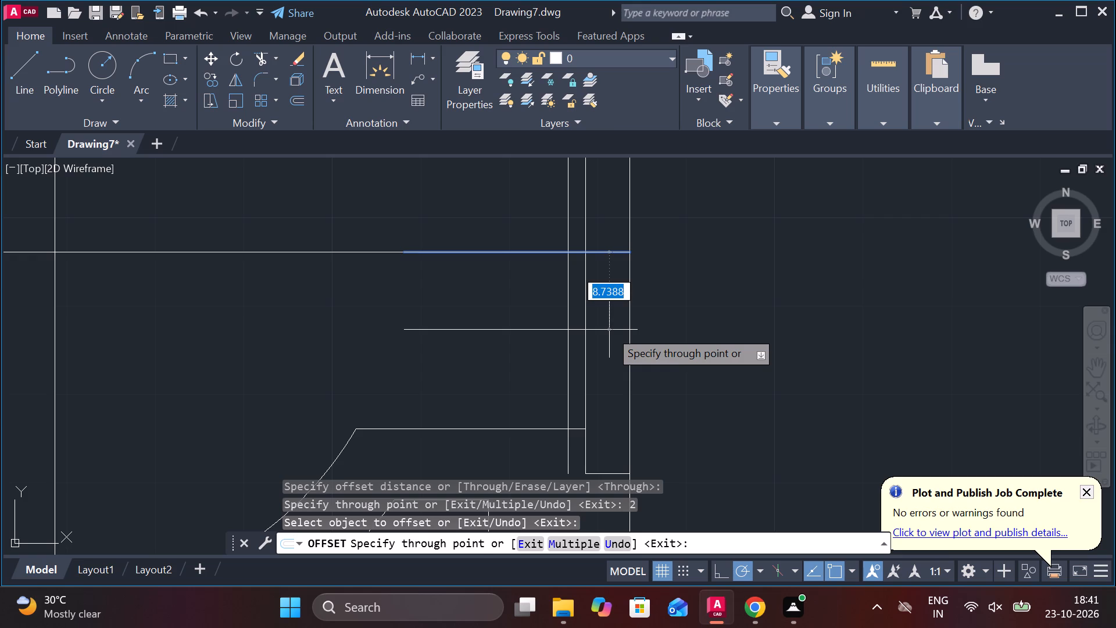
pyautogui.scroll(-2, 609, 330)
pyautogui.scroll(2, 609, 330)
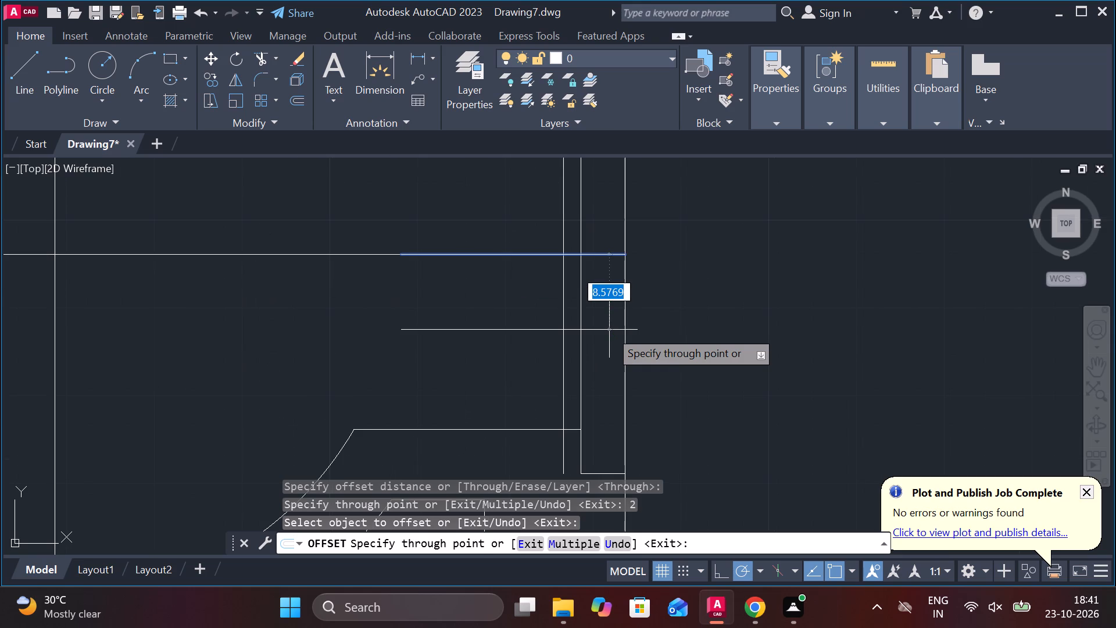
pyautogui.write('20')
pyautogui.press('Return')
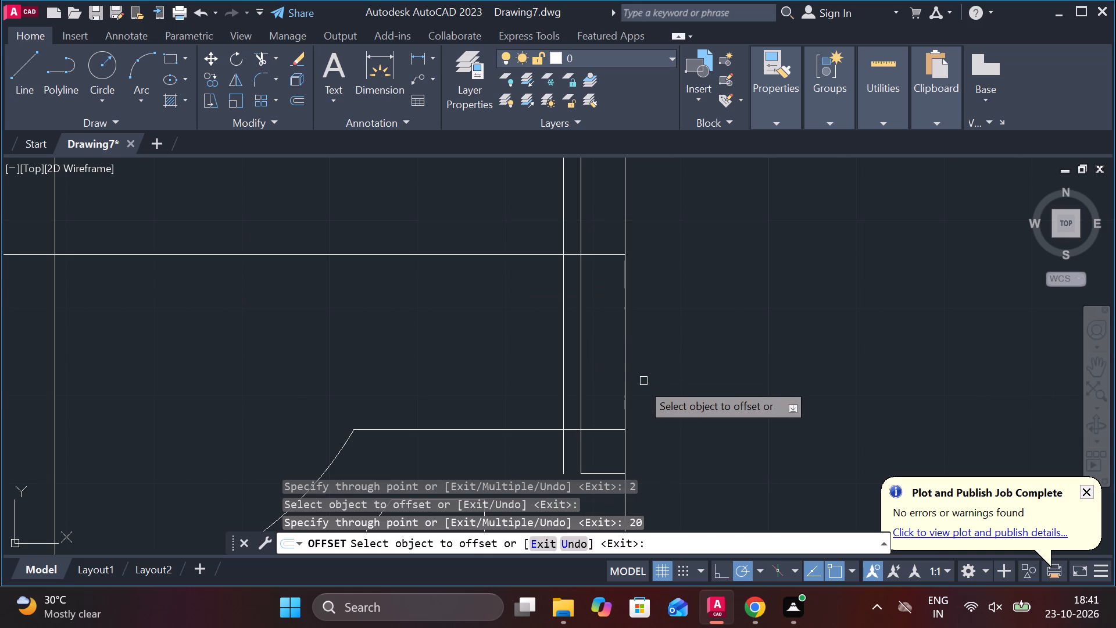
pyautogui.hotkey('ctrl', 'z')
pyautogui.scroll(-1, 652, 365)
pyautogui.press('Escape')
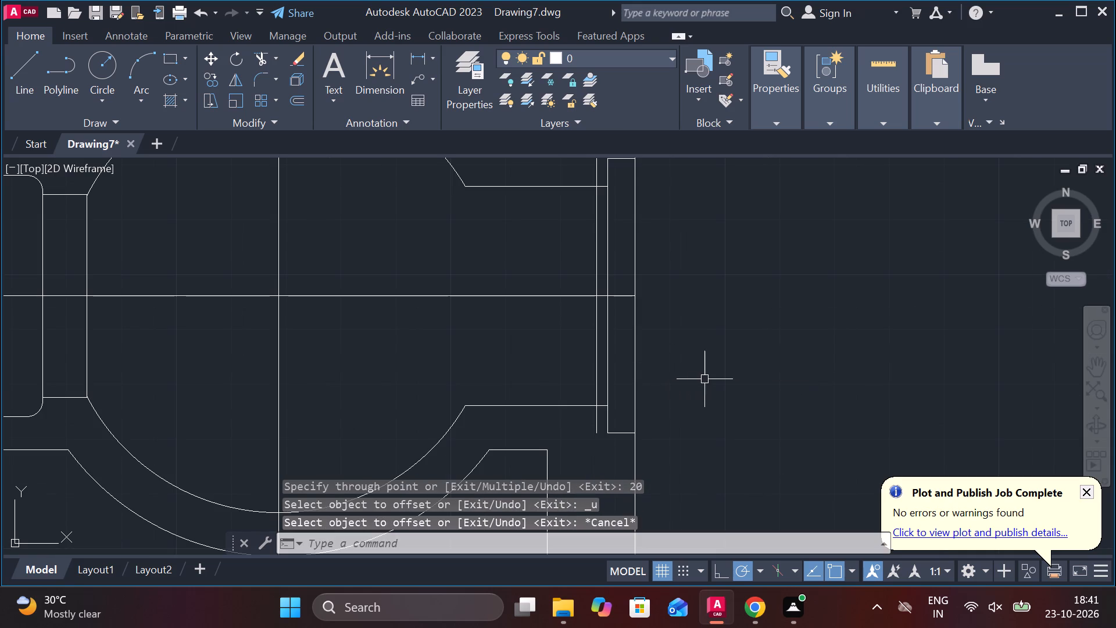
# Trim both ends of the offset vertical line where they extend beyond the right bore lines.
pyautogui.write('TR')
pyautogui.press('space')
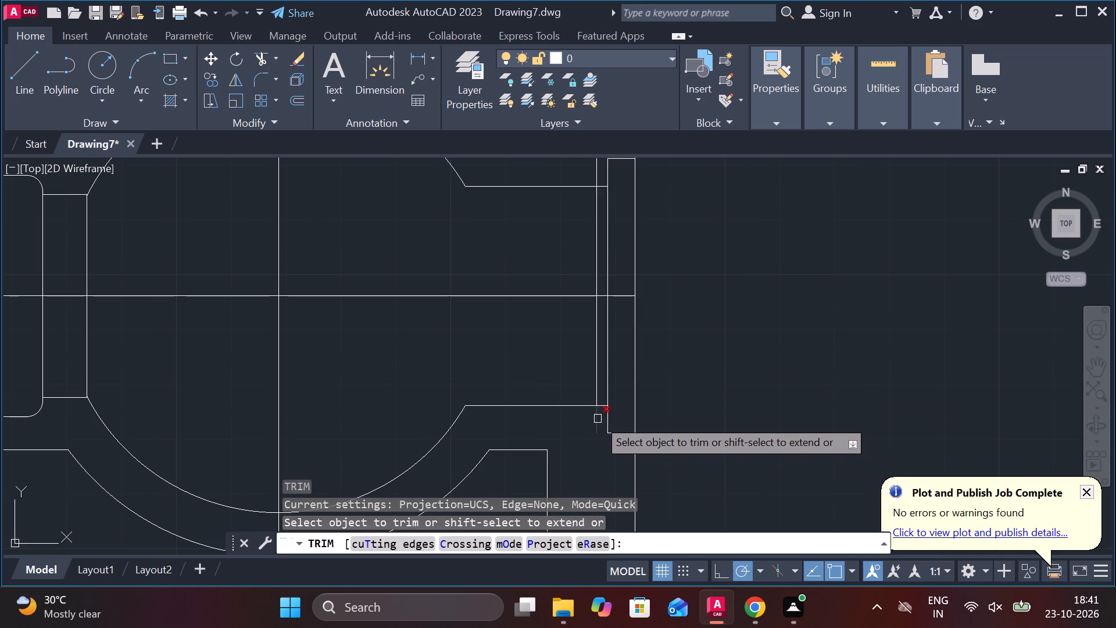
pyautogui.click(598, 419)
pyautogui.moveTo(617, 252); pyautogui.dragTo(620, 286, button='middle')
pyautogui.click(603, 201)
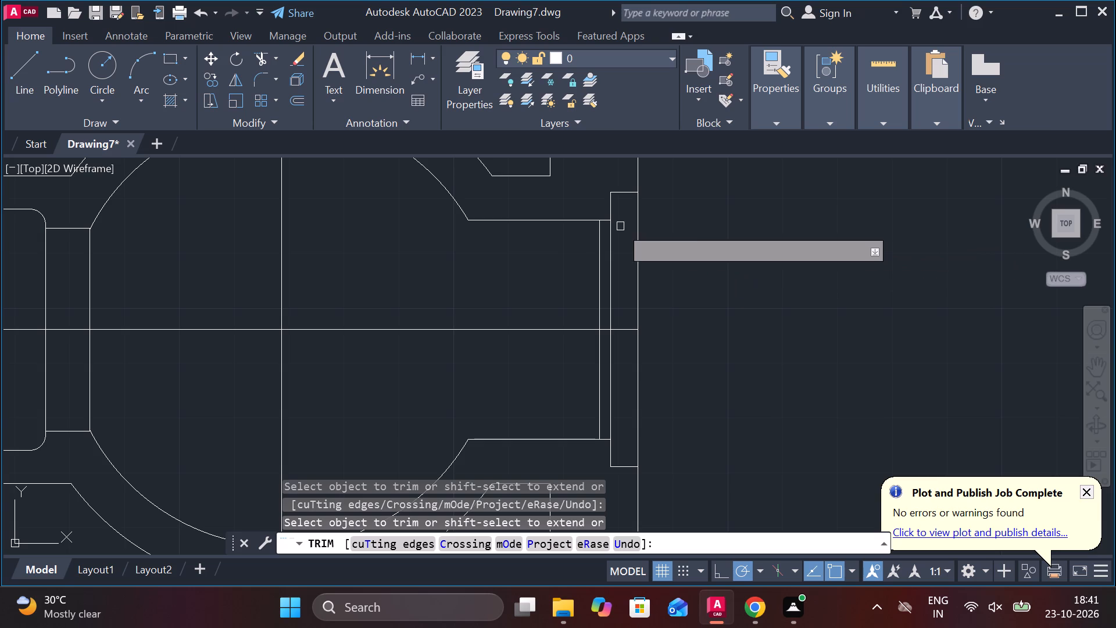
pyautogui.scroll(2, 607, 223)
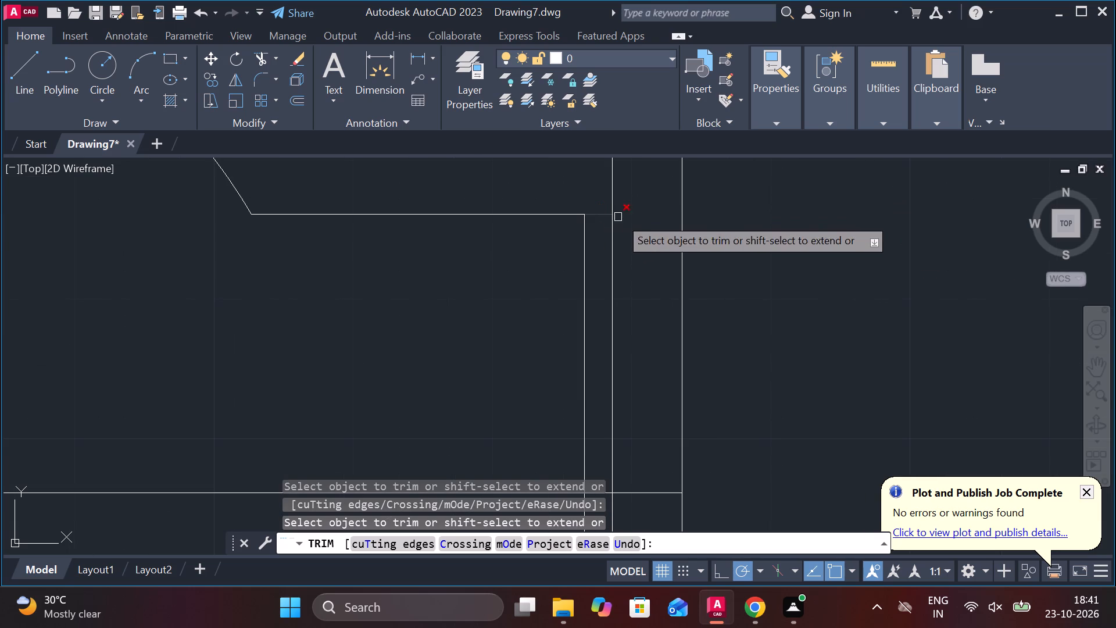
pyautogui.press('Escape')
# Set the chamfer to length 2 and angle 45, and try it between the offset vertical line and the right recess's inner vertical line.
pyautogui.write('CH')
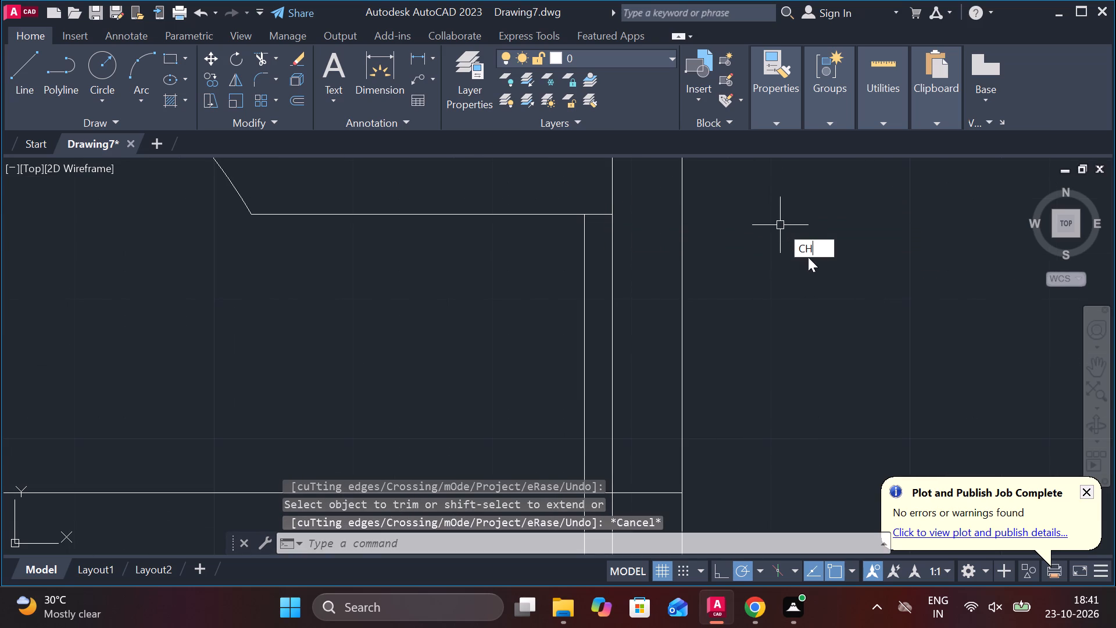
pyautogui.click(822, 277)
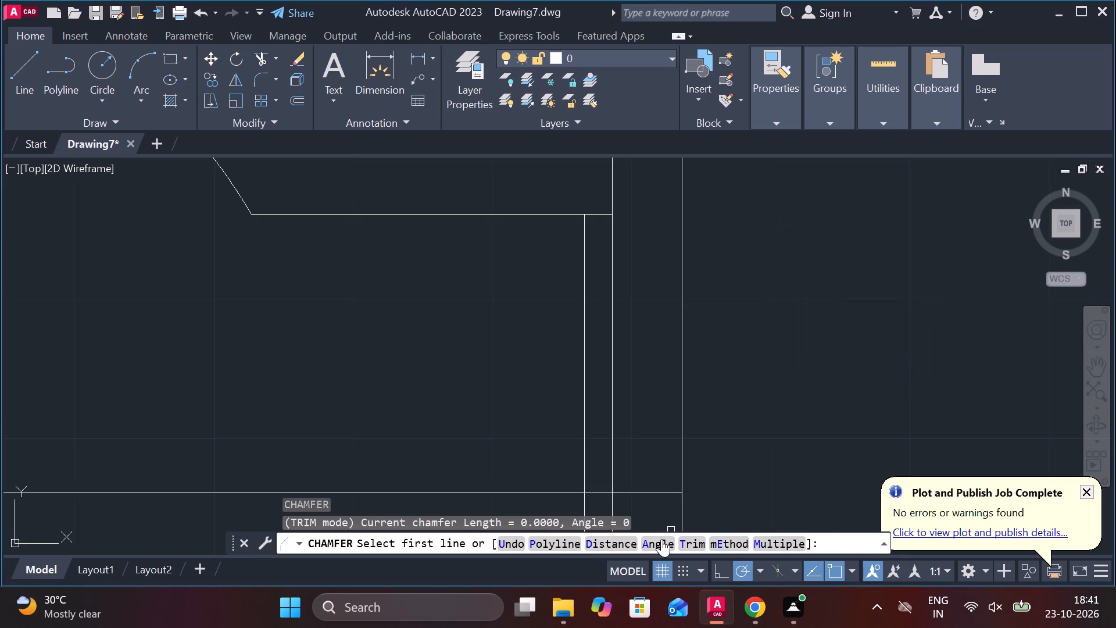
pyautogui.click(656, 543)
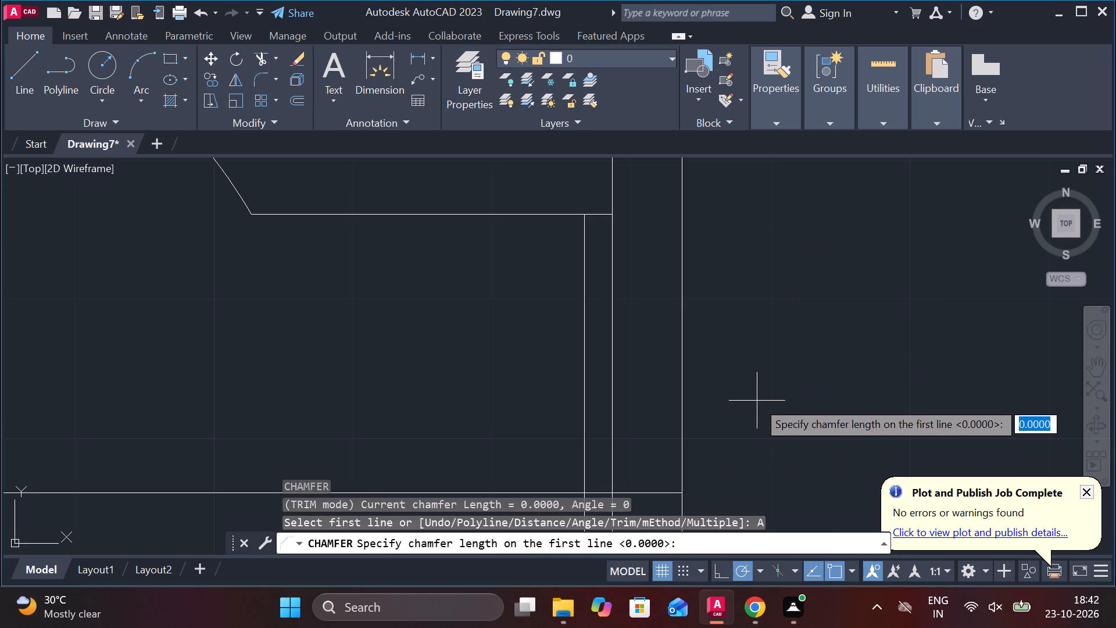
pyautogui.write('2 45')
pyautogui.press('Return')
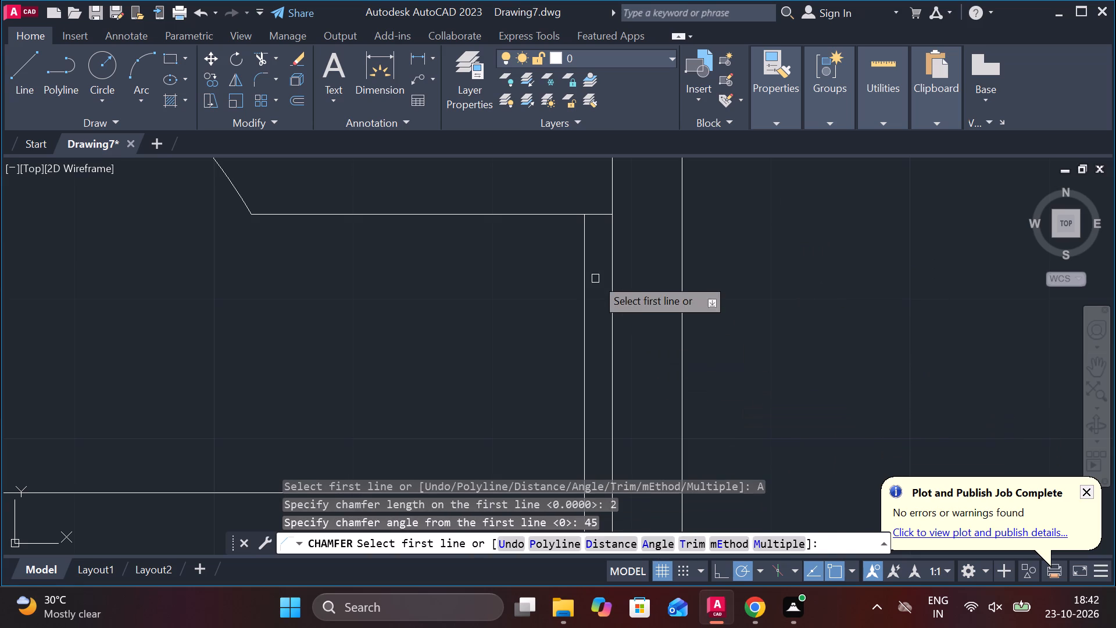
pyautogui.click(585, 230)
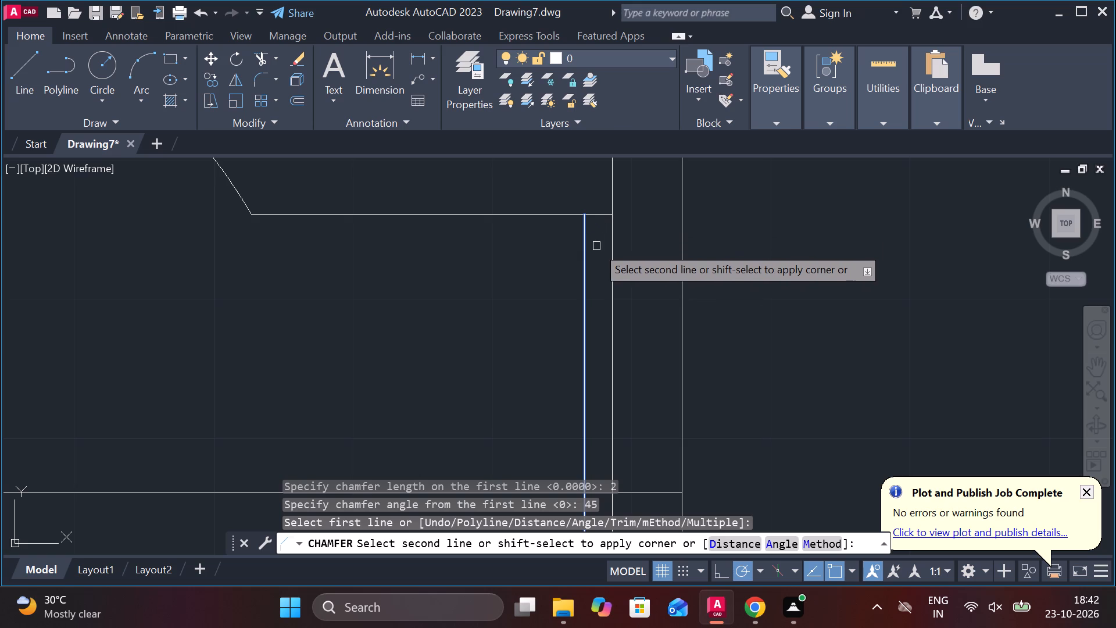
pyautogui.scroll(-2, 595, 223)
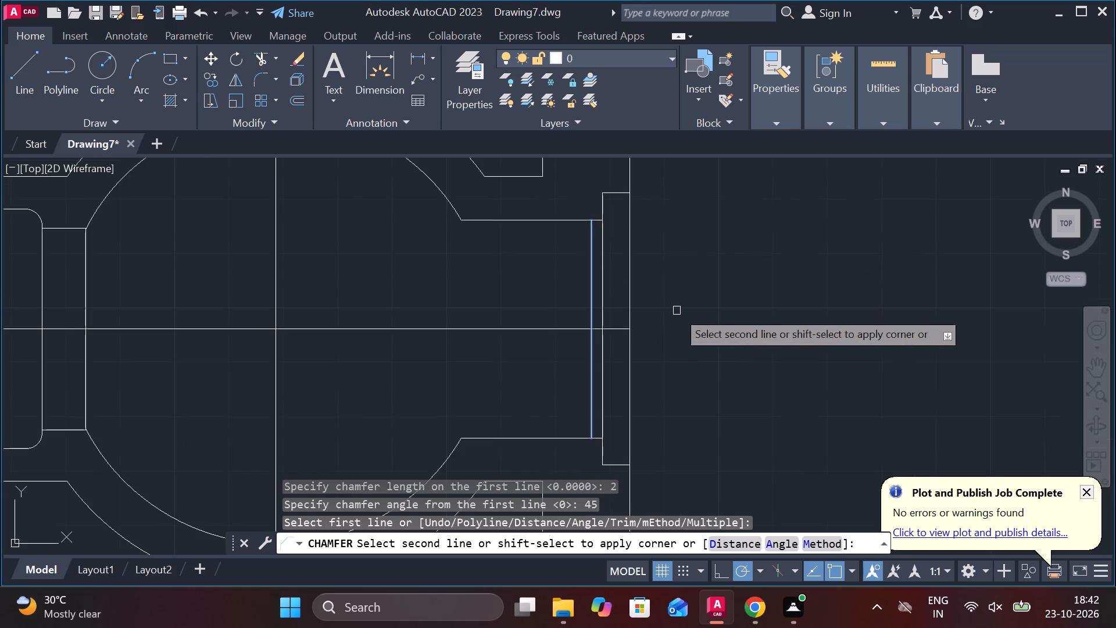
pyautogui.click(605, 208)
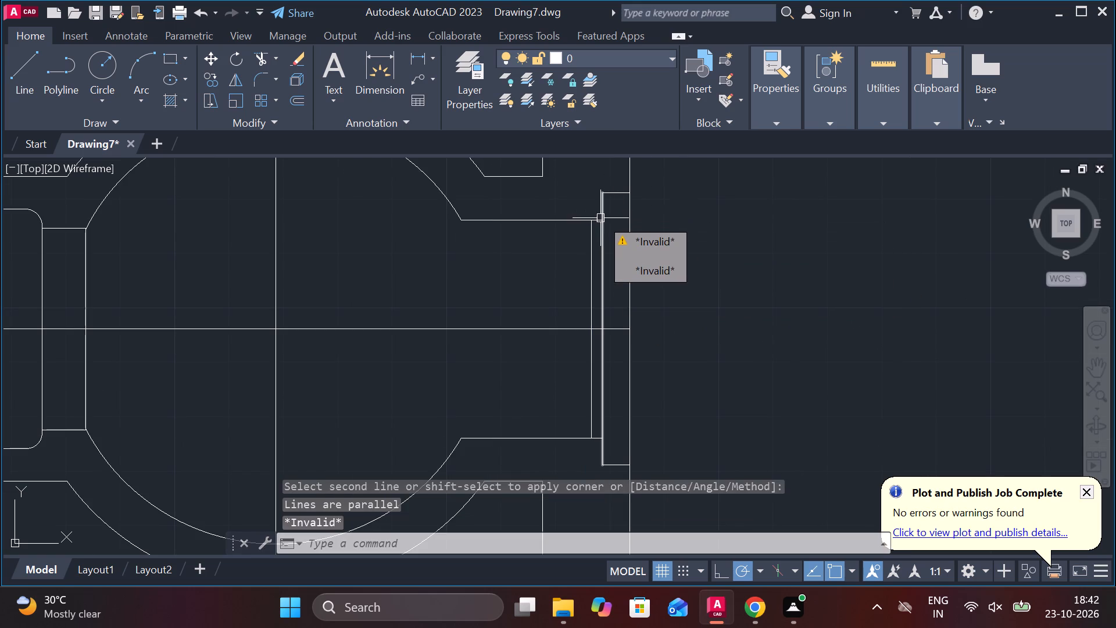
pyautogui.scroll(2, 600, 218)
pyautogui.press('Escape')
pyautogui.click(585, 225)
pyautogui.press('Escape')
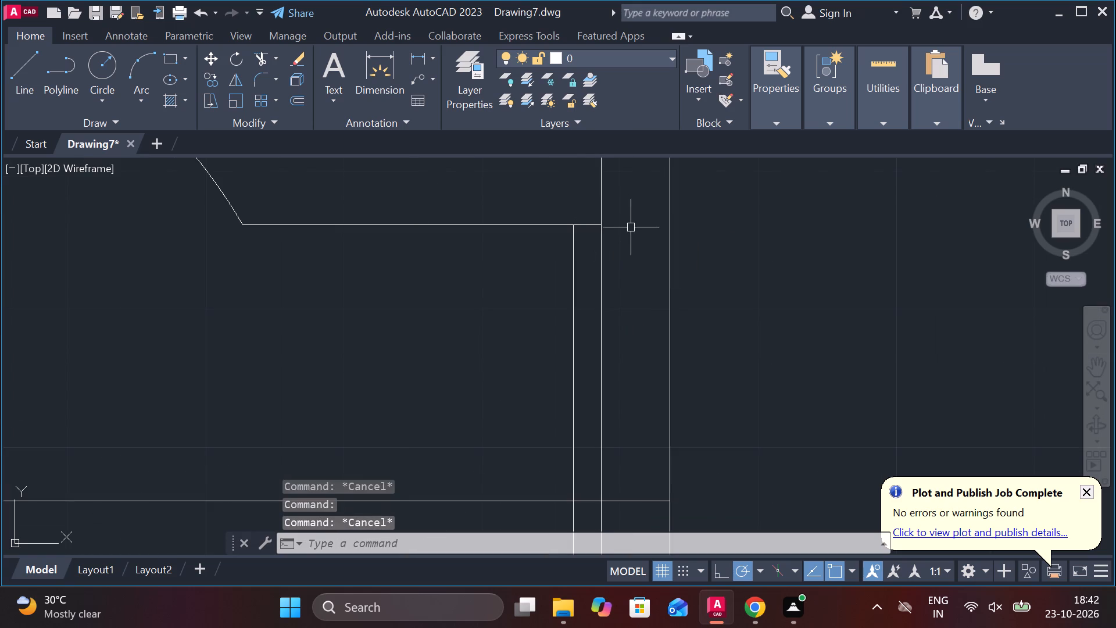
# Chamfer the upper corner between the right bore's top line and the recess's inner vertical line, using length 2 at 45 degrees.
pyautogui.press('space')
pyautogui.click(596, 226)
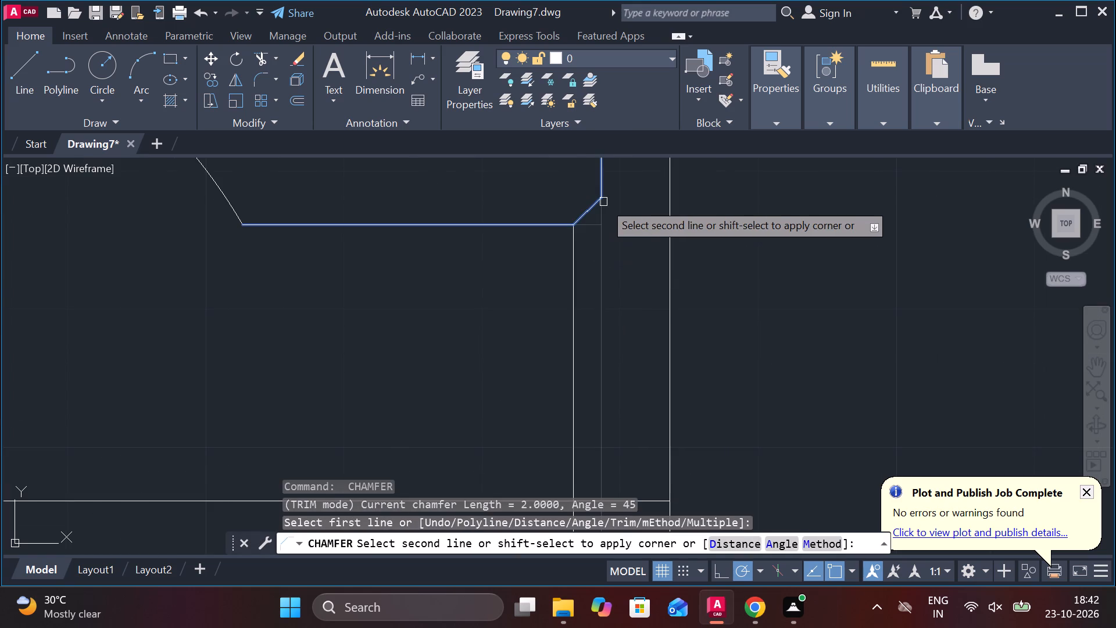
pyautogui.click(603, 202)
pyautogui.scroll(-1, 603, 233)
pyautogui.moveTo(618, 274); pyautogui.dragTo(618, 224, button='middle')
pyautogui.scroll(-1, 584, 316)
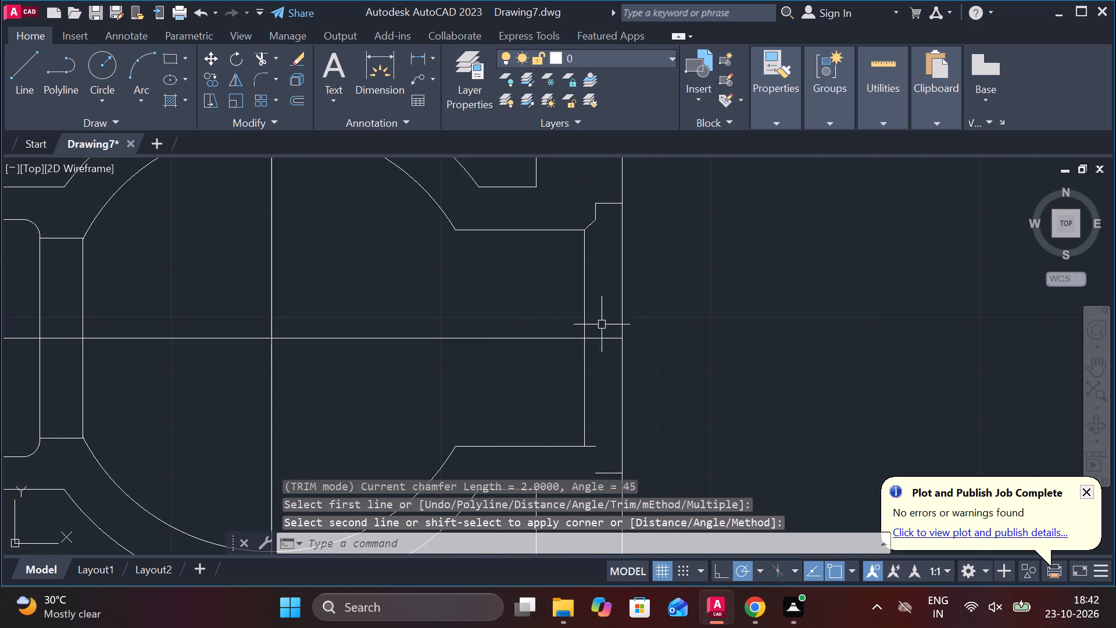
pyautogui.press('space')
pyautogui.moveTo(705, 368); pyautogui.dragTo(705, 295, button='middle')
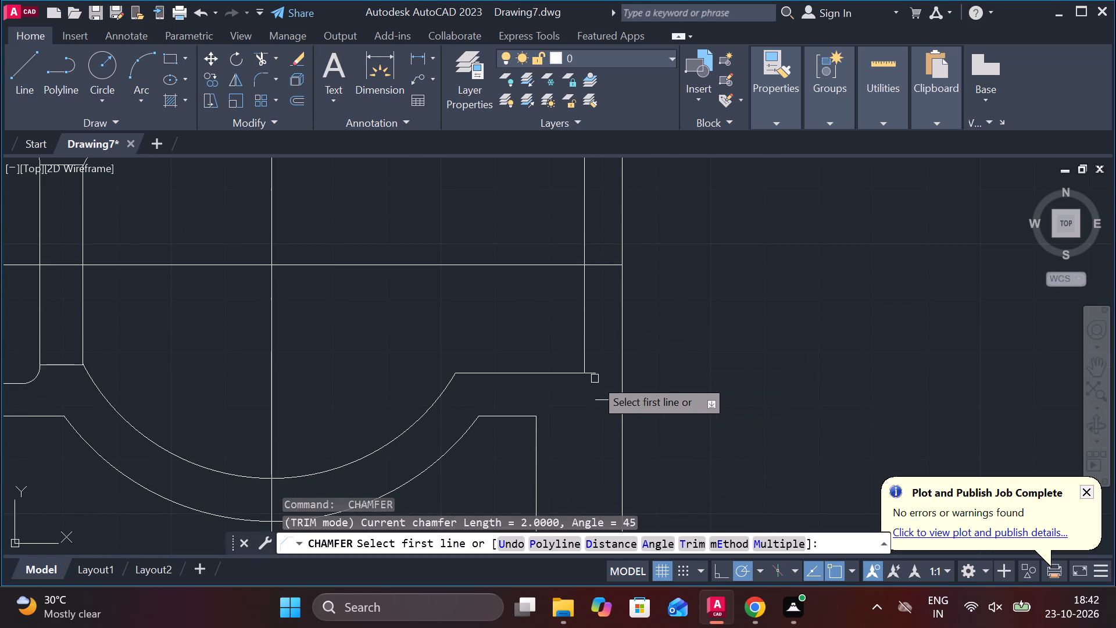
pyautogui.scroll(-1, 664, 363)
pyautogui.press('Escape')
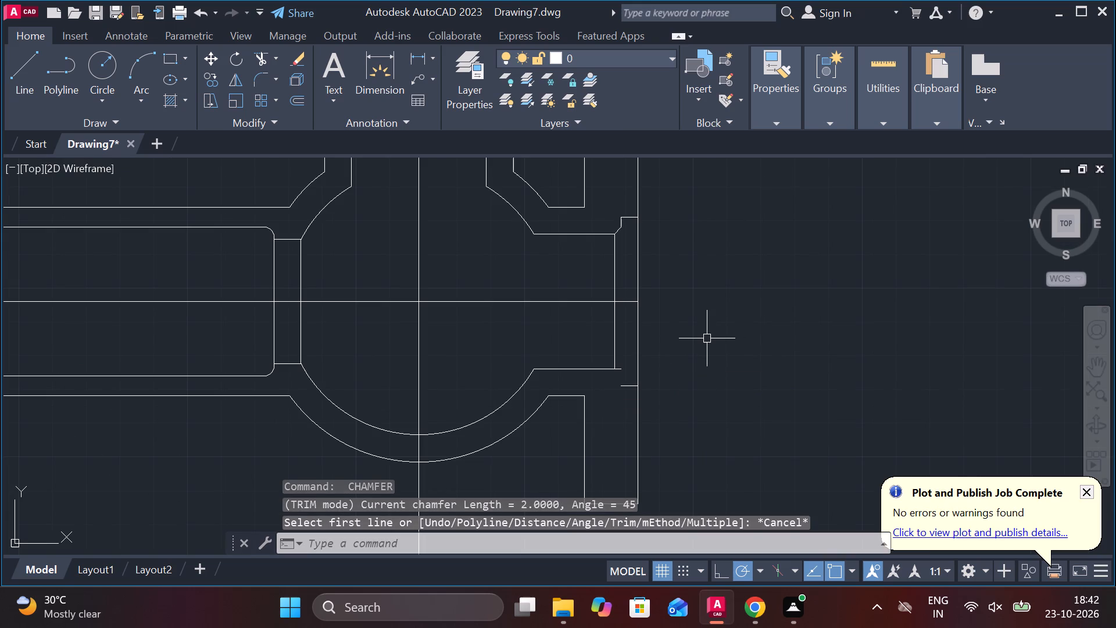
# Extend the right recess's inner vertical line from the upper chamfer down through the centreline and bore line to the recess's lower edge.
pyautogui.write('EX')
pyautogui.press('space')
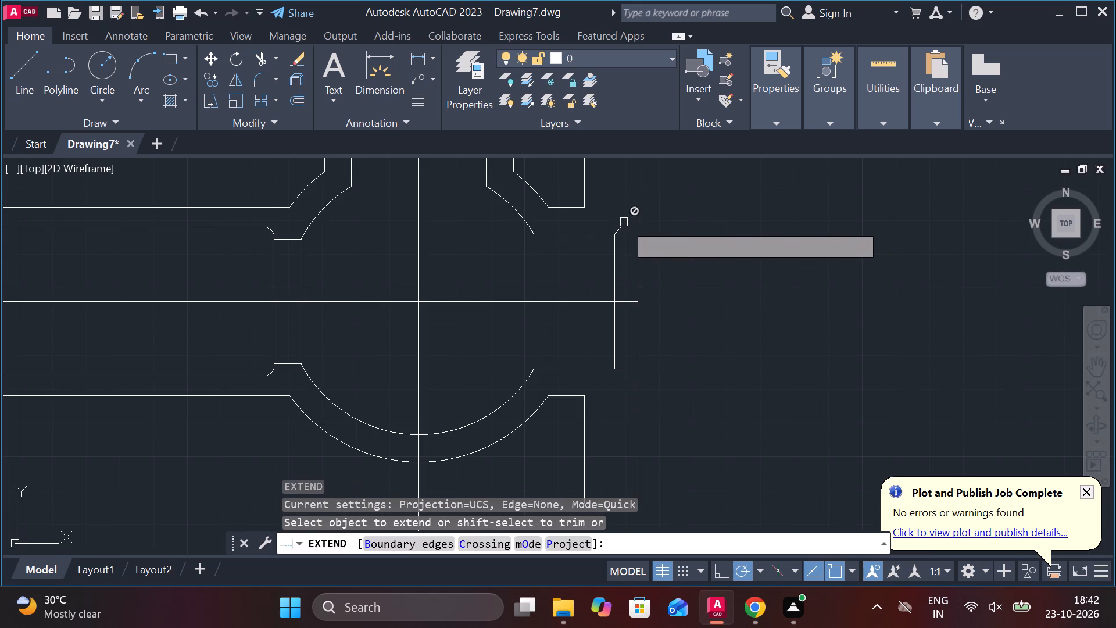
pyautogui.scroll(2, 606, 222)
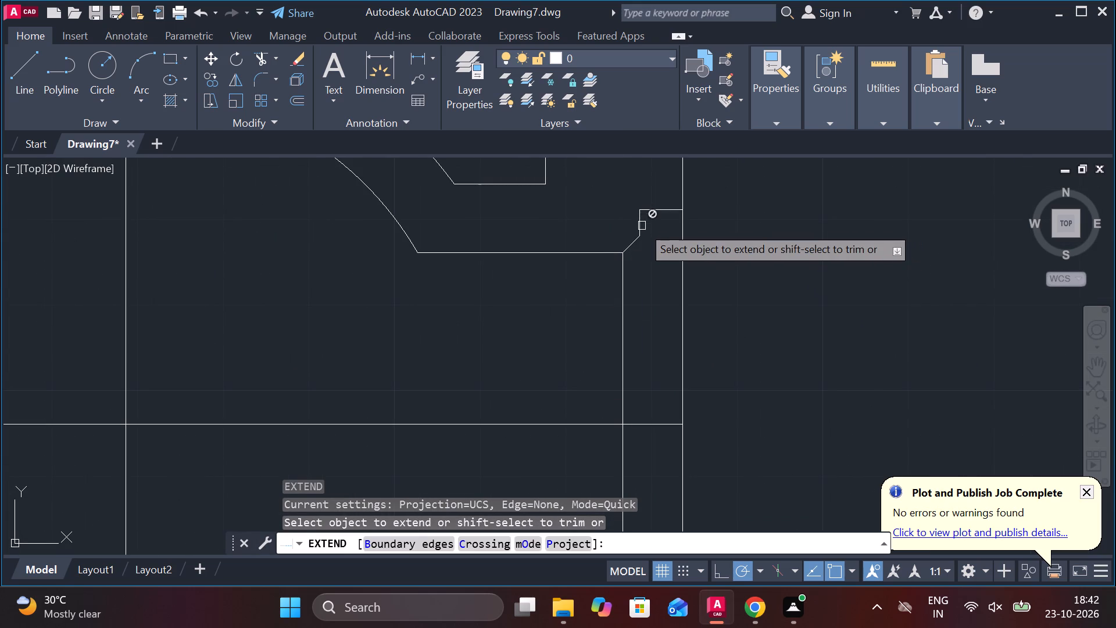
pyautogui.click(642, 226)
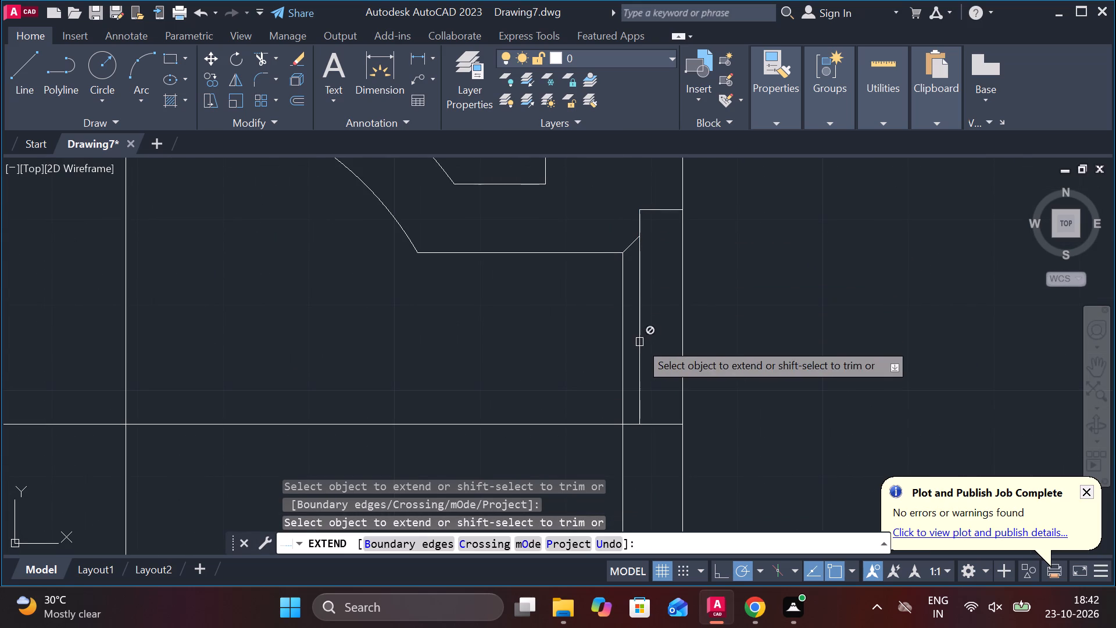
pyautogui.click(639, 342)
pyautogui.click(642, 405)
pyautogui.click(641, 415)
pyautogui.moveTo(628, 411); pyautogui.dragTo(632, 254, button='middle')
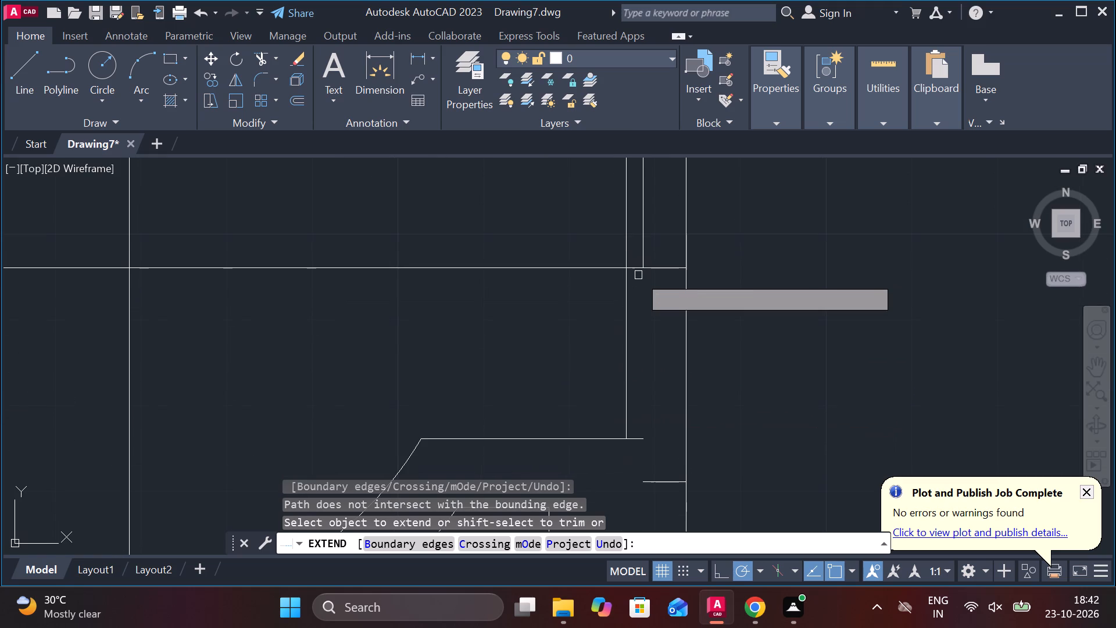
pyautogui.click(641, 263)
pyautogui.moveTo(713, 383); pyautogui.dragTo(713, 336, button='middle')
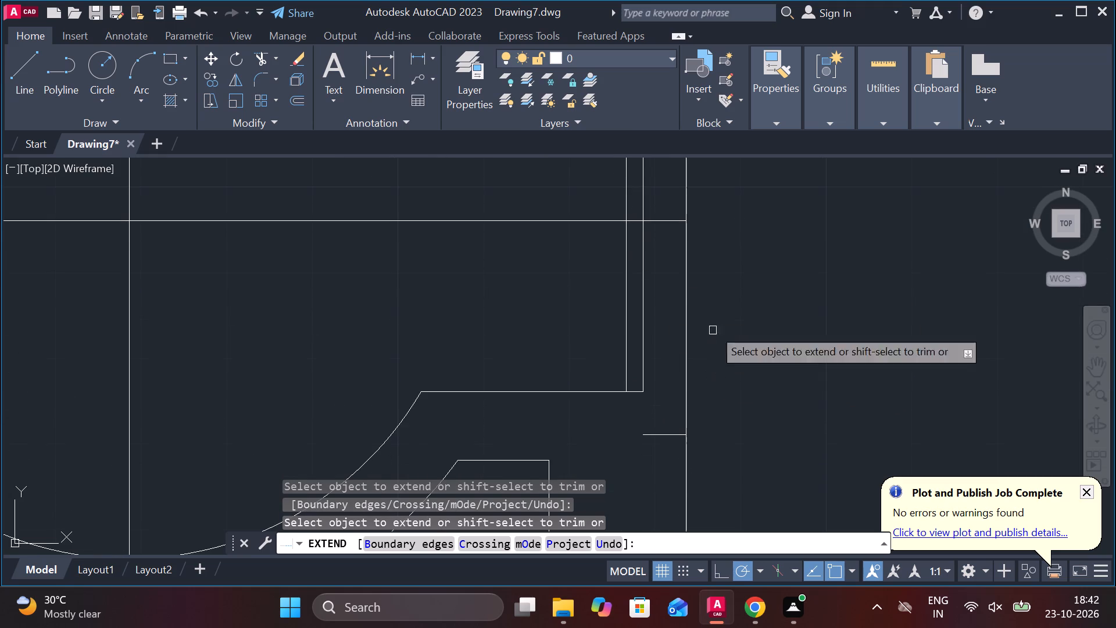
pyautogui.press('Escape')
pyautogui.write('EX')
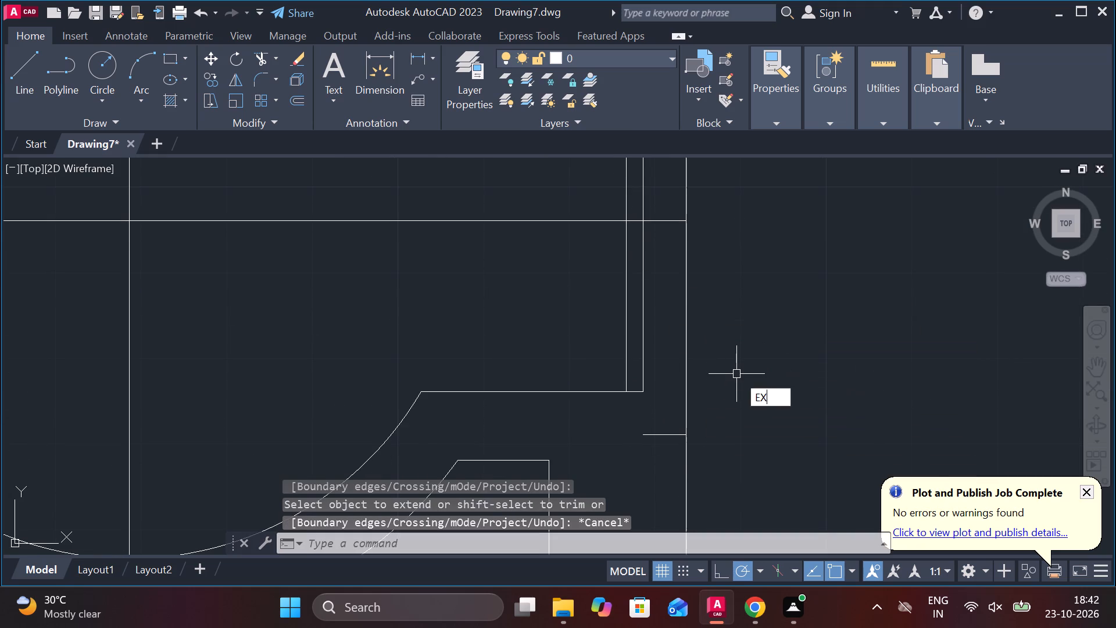
pyautogui.press('space')
pyautogui.click(644, 372)
pyautogui.scroll(-2, 726, 412)
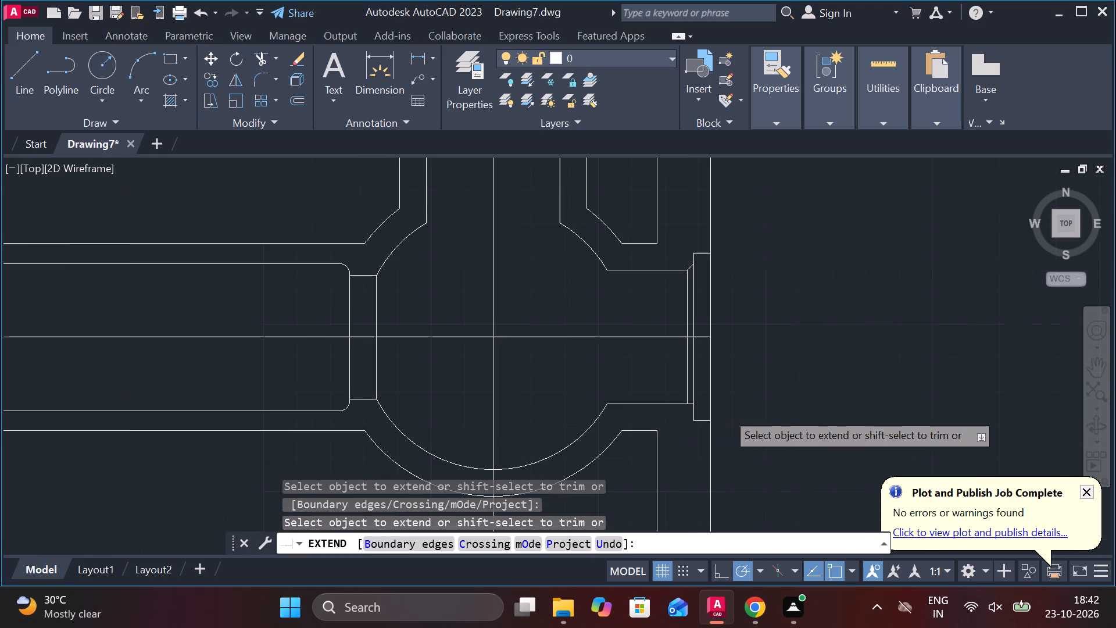
pyautogui.scroll(1, 736, 407)
pyautogui.press('Escape')
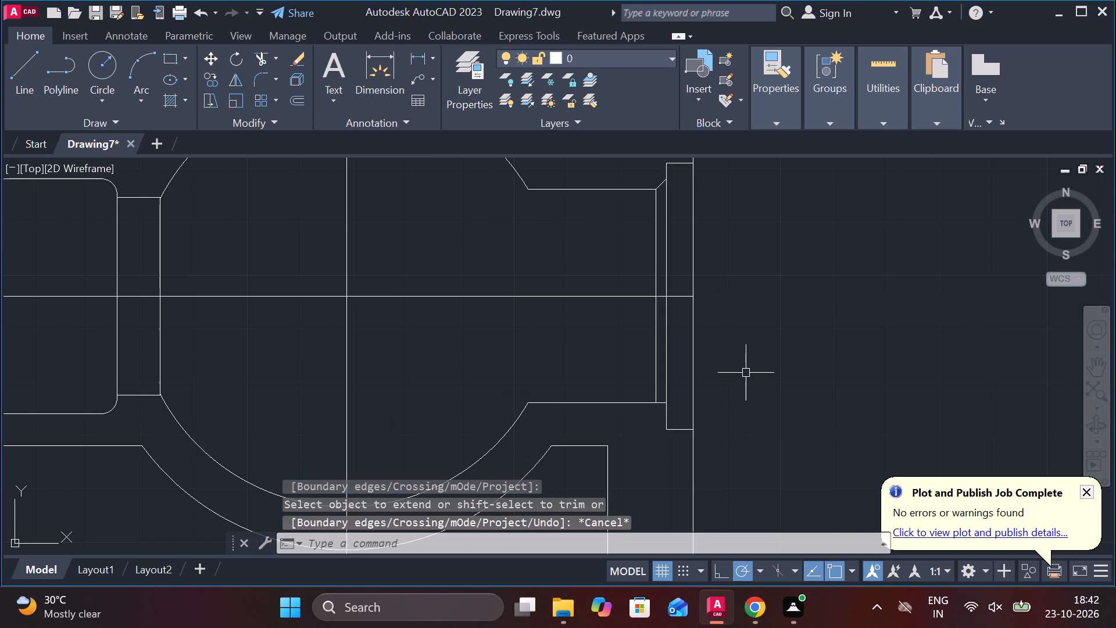
# Chamfer the lower corner between the right bore's bottom line and the recess's inner vertical line, using length 2 at 45 degrees.
pyautogui.write('CH')
pyautogui.click(821, 429)
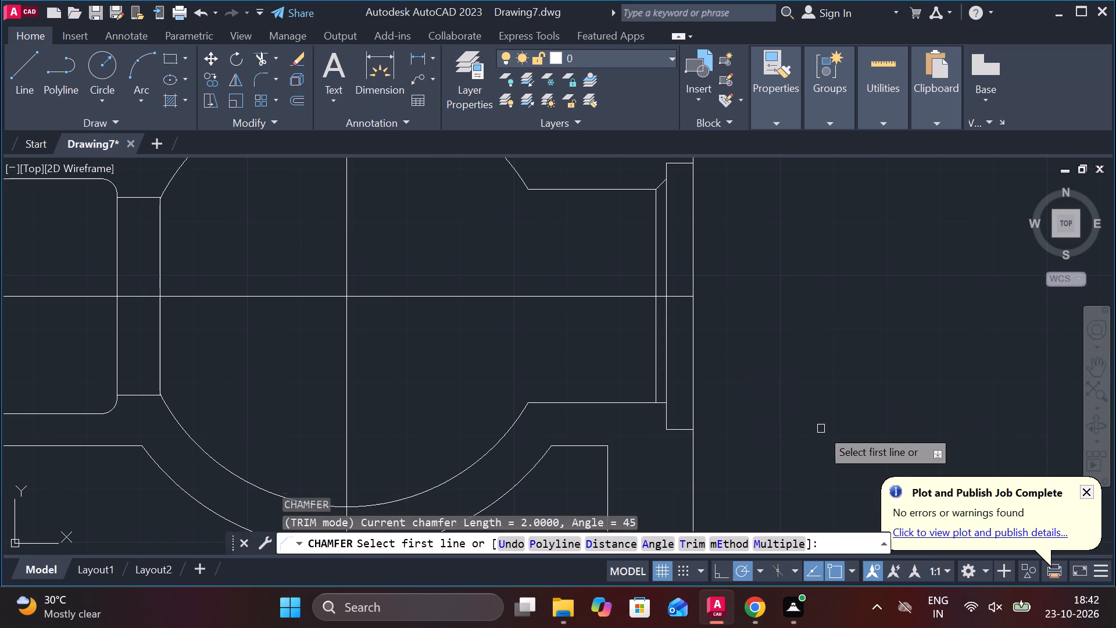
pyautogui.scroll(3, 654, 406)
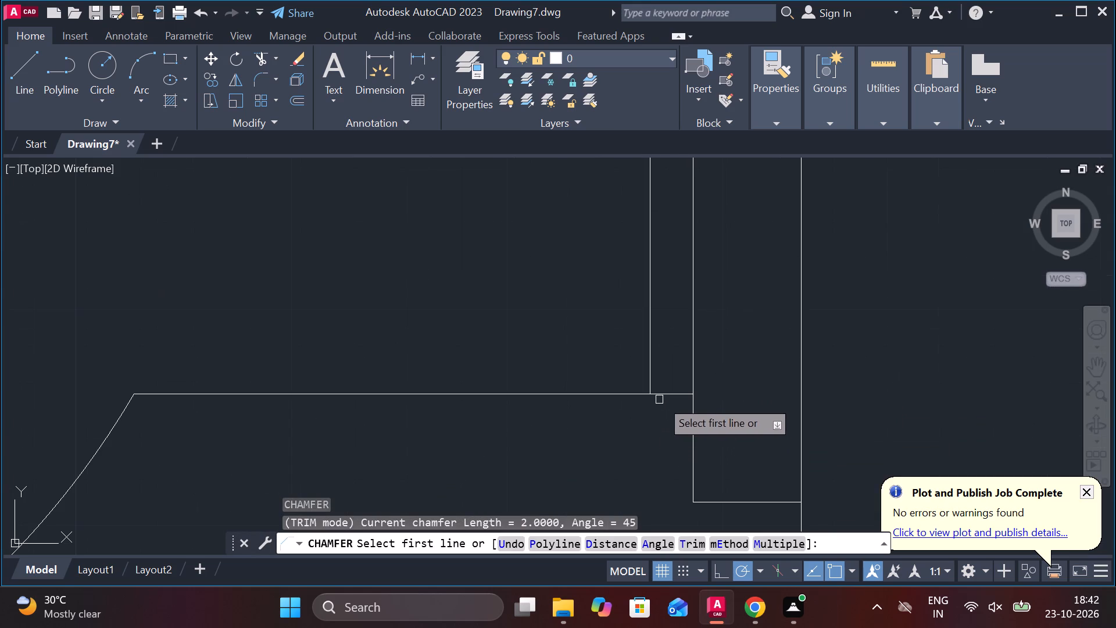
pyautogui.click(688, 443)
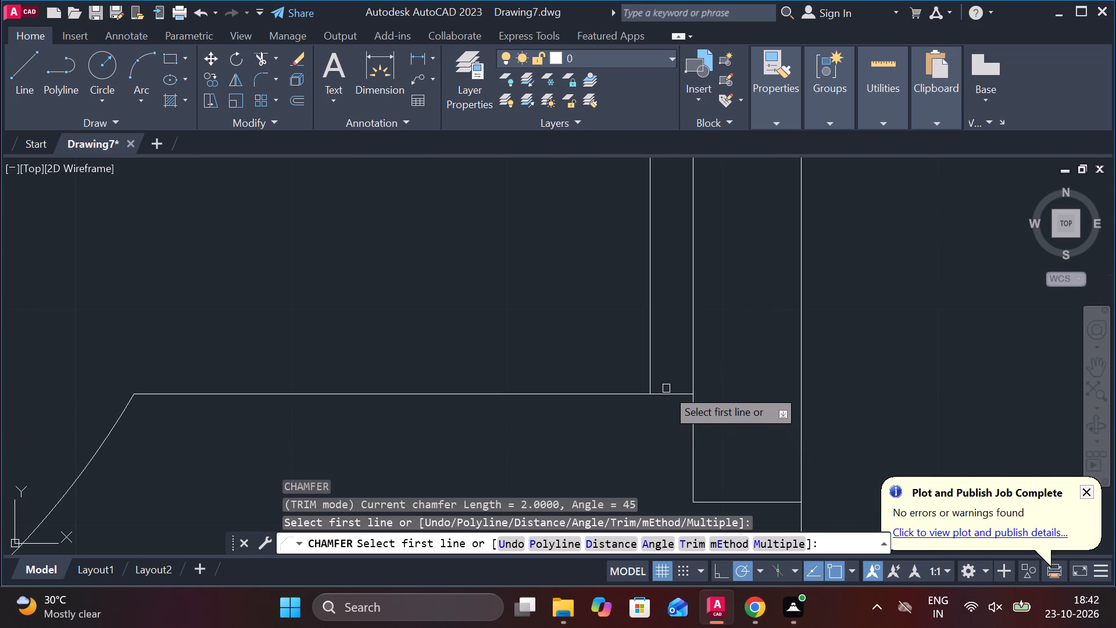
pyautogui.click(665, 392)
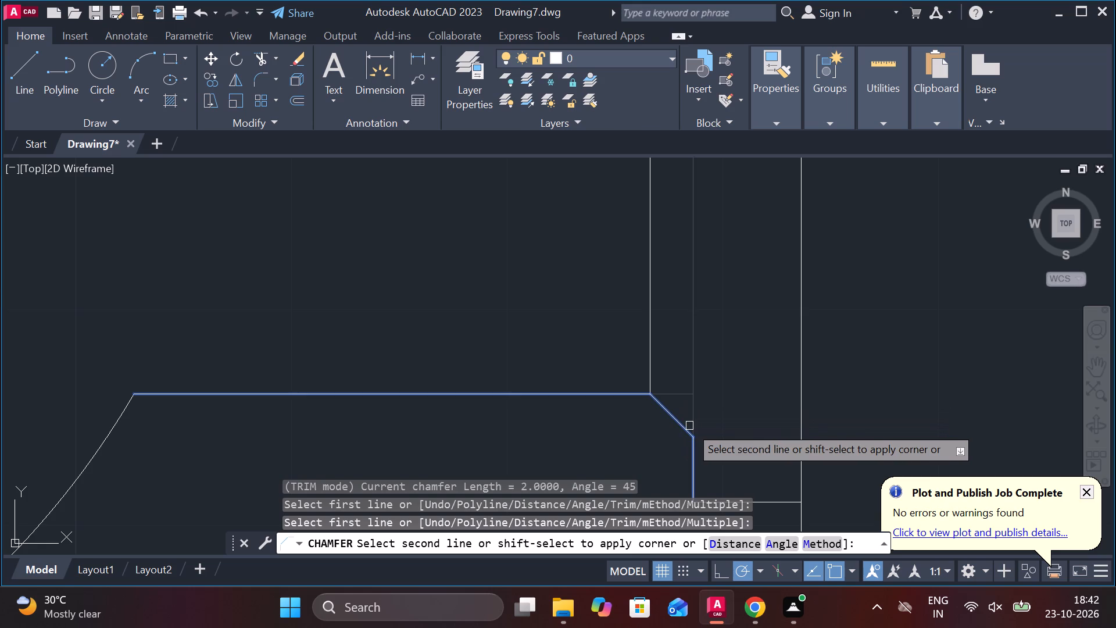
pyautogui.click(689, 426)
pyautogui.scroll(-3, 696, 416)
pyautogui.press('Escape')
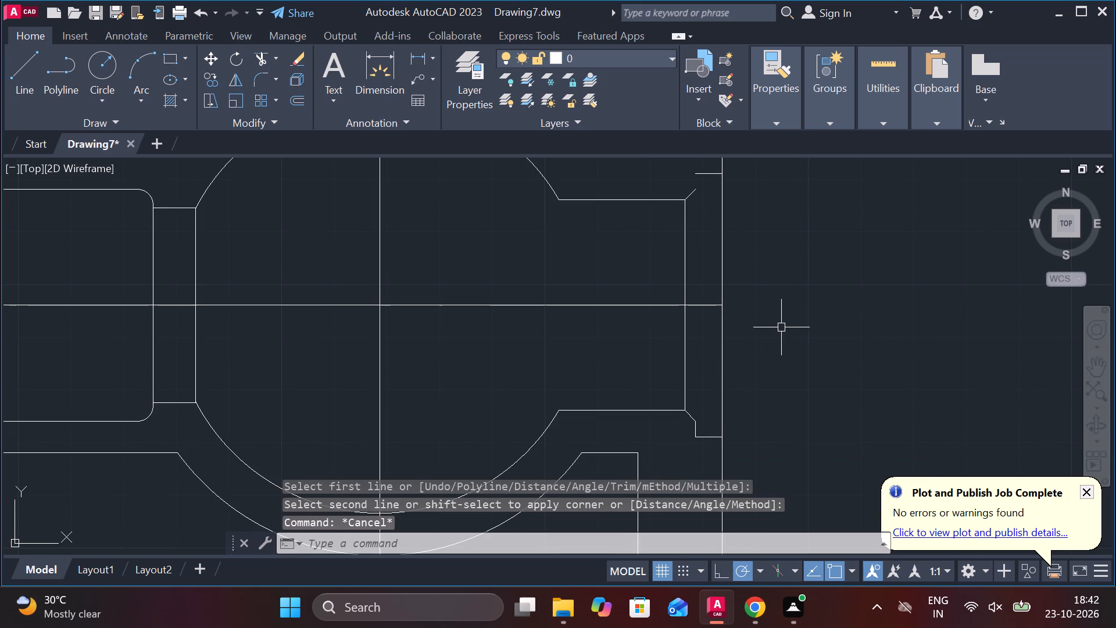
# Draw a vertical line from the lower chamfer's outer end to the upper inner corner of the right recess.
pyautogui.press('l')
pyautogui.press('Return')
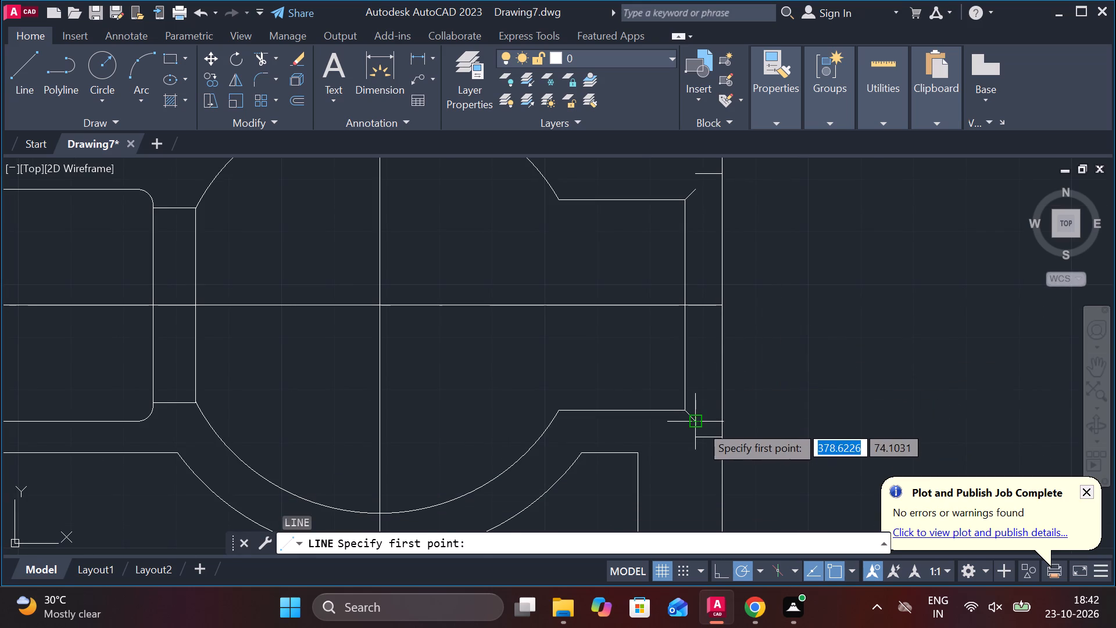
pyautogui.click(700, 424)
pyautogui.click(698, 176)
pyautogui.press('Escape')
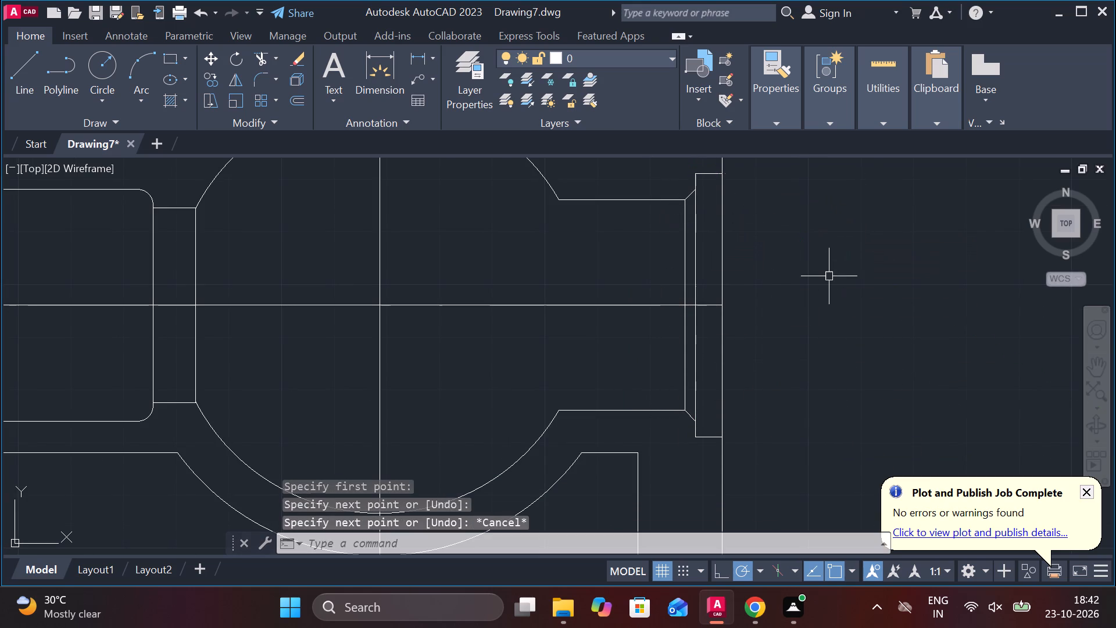
# Load the CENTER linetype from acadiso.lin through the Linetype Manager.
pyautogui.scroll(-1, 829, 276)
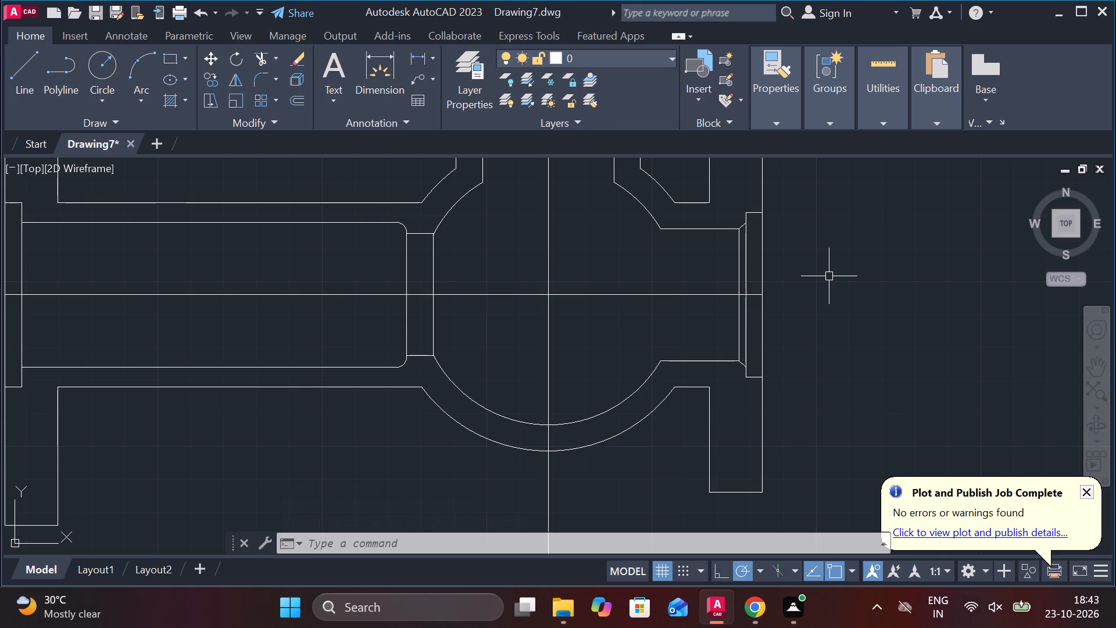
pyautogui.scroll(-2, 842, 320)
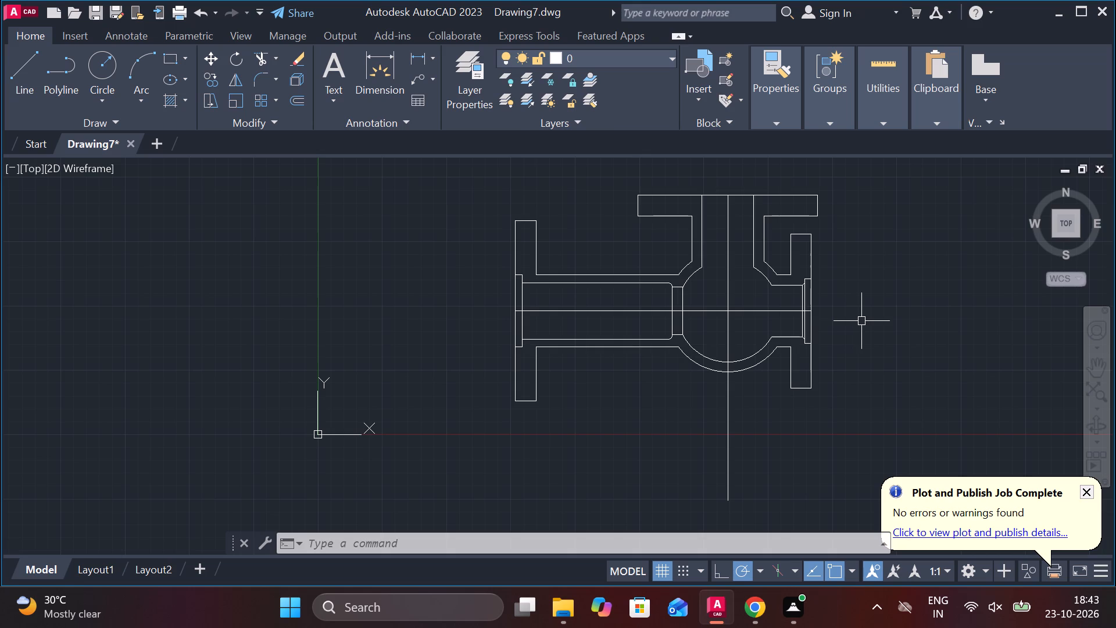
pyautogui.scroll(1, 827, 274)
pyautogui.moveTo(876, 292); pyautogui.dragTo(911, 320, button='middle')
pyautogui.moveTo(911, 334); pyautogui.dragTo(882, 254, button='middle')
pyautogui.click(775, 140)
pyautogui.click(779, 132)
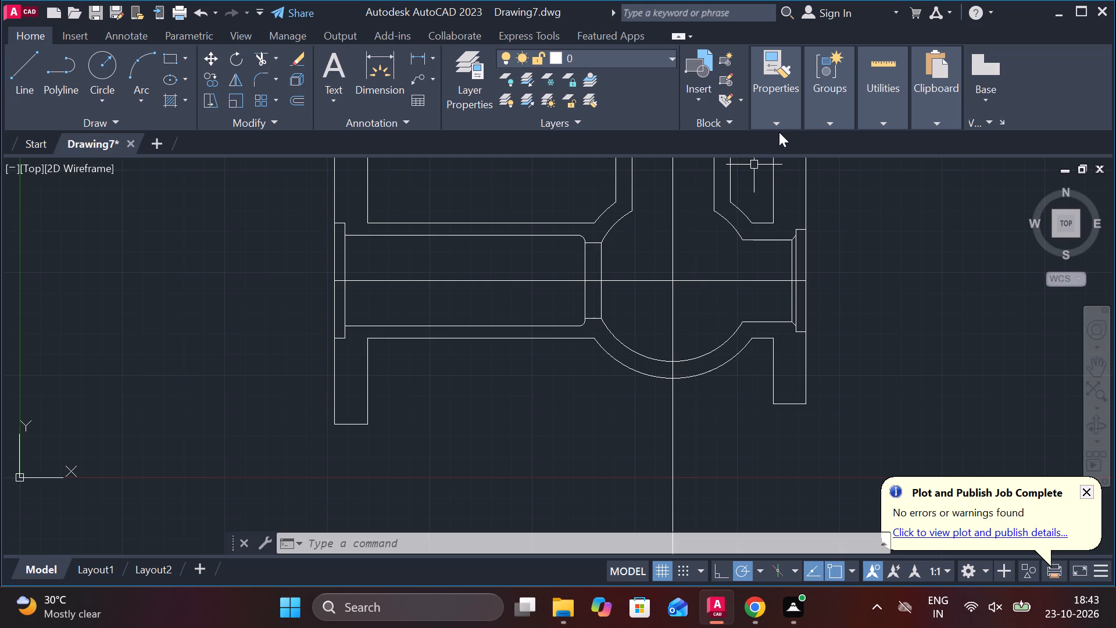
pyautogui.click(779, 122)
pyautogui.click(877, 182)
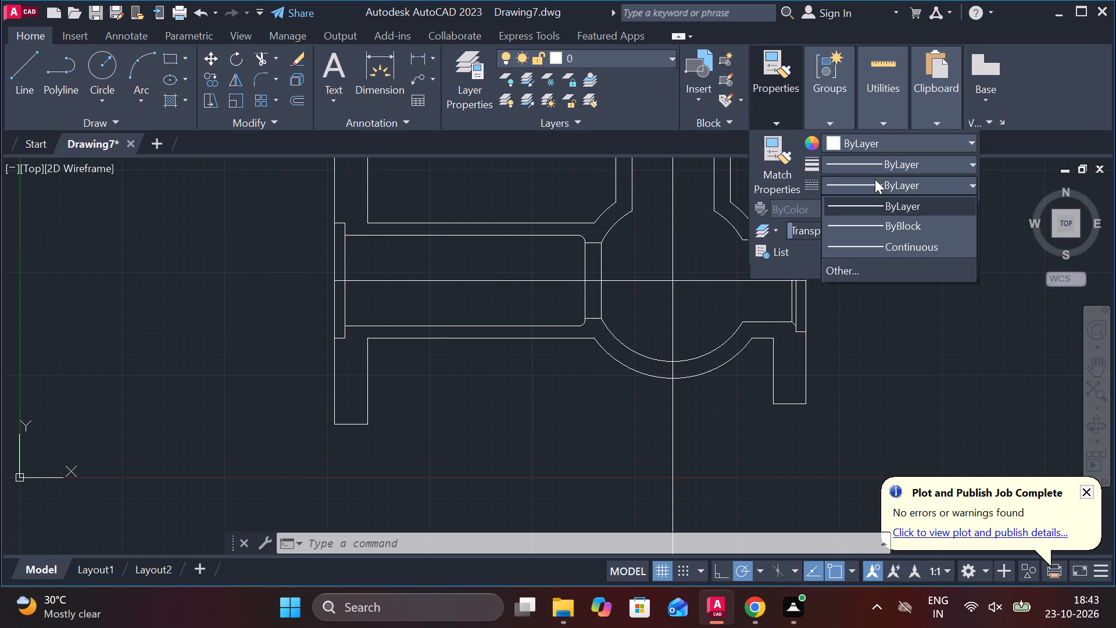
pyautogui.click(845, 276)
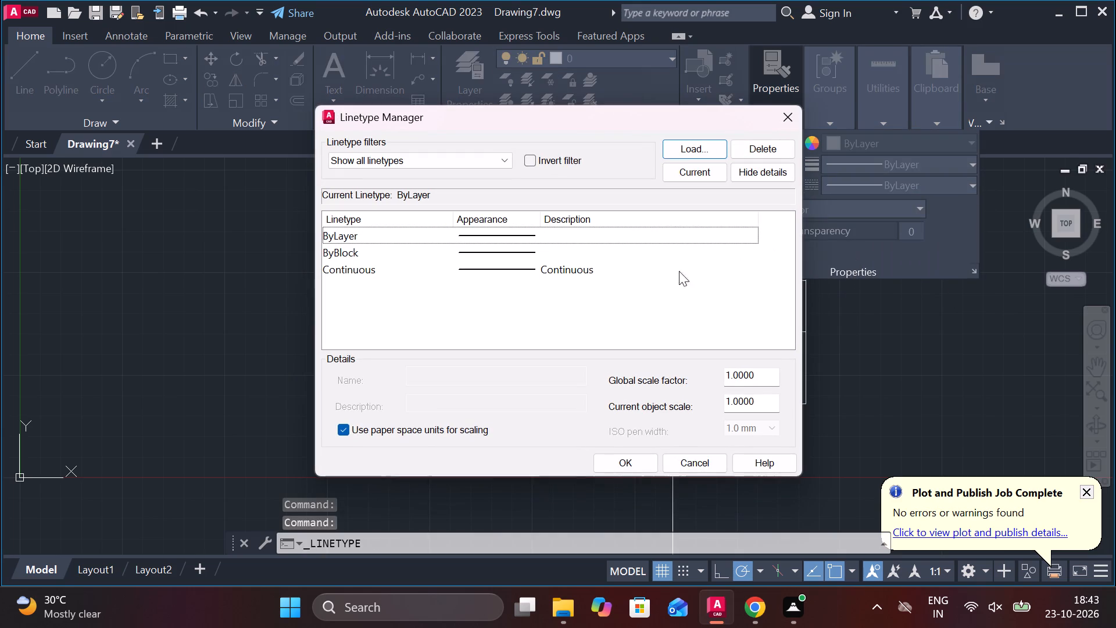
pyautogui.click(686, 144)
pyautogui.scroll(-2, 439, 305)
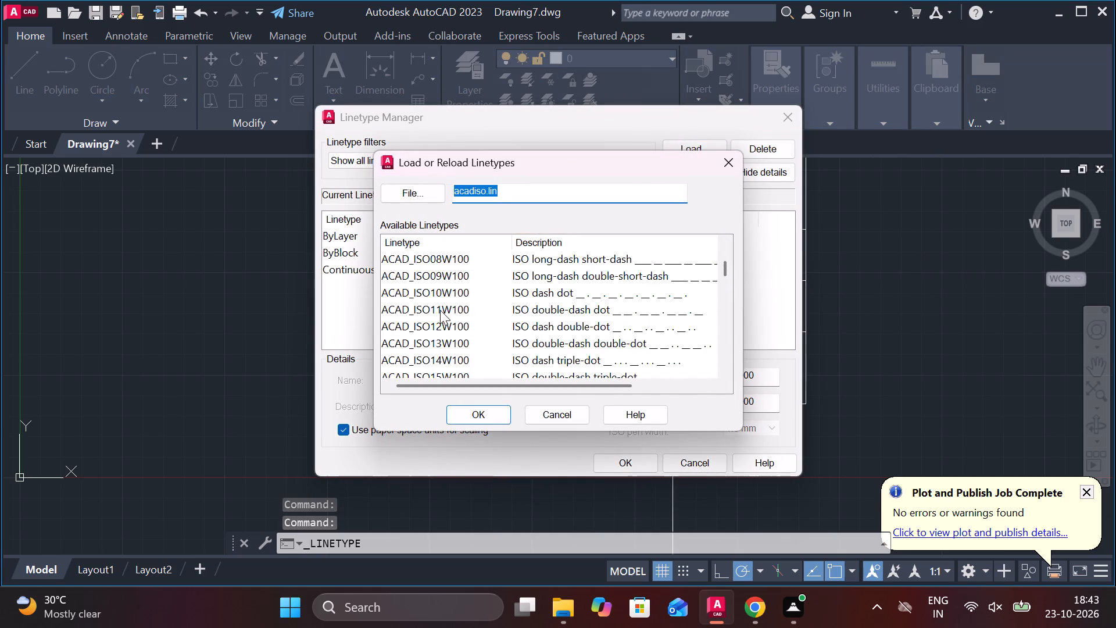
pyautogui.scroll(-2, 437, 317)
pyautogui.scroll(1, 410, 316)
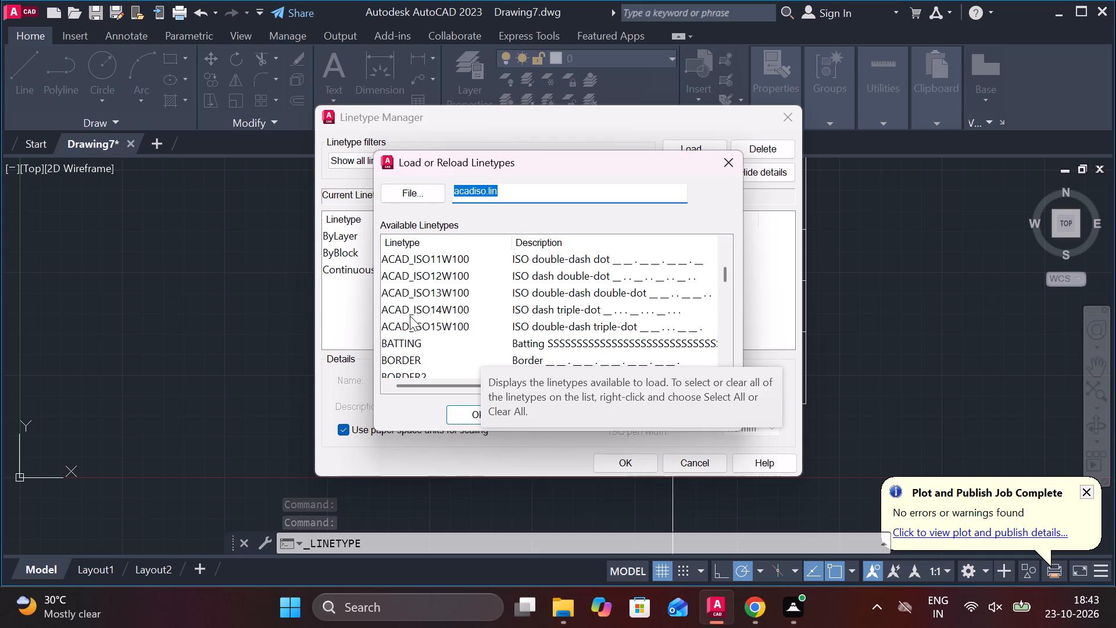
pyautogui.scroll(-1, 410, 316)
pyautogui.click(392, 360)
pyautogui.click(466, 424)
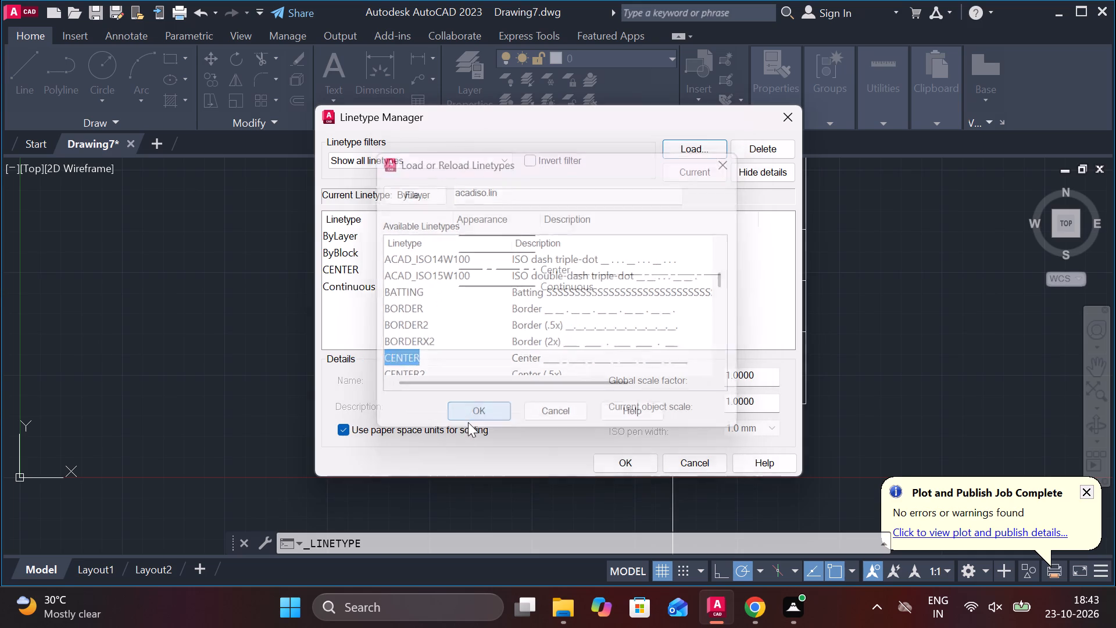
# Load the DASHED linetype from acadiso.lin as well.
pyautogui.click(686, 155)
pyautogui.scroll(-2, 528, 329)
pyautogui.scroll(-4, 427, 337)
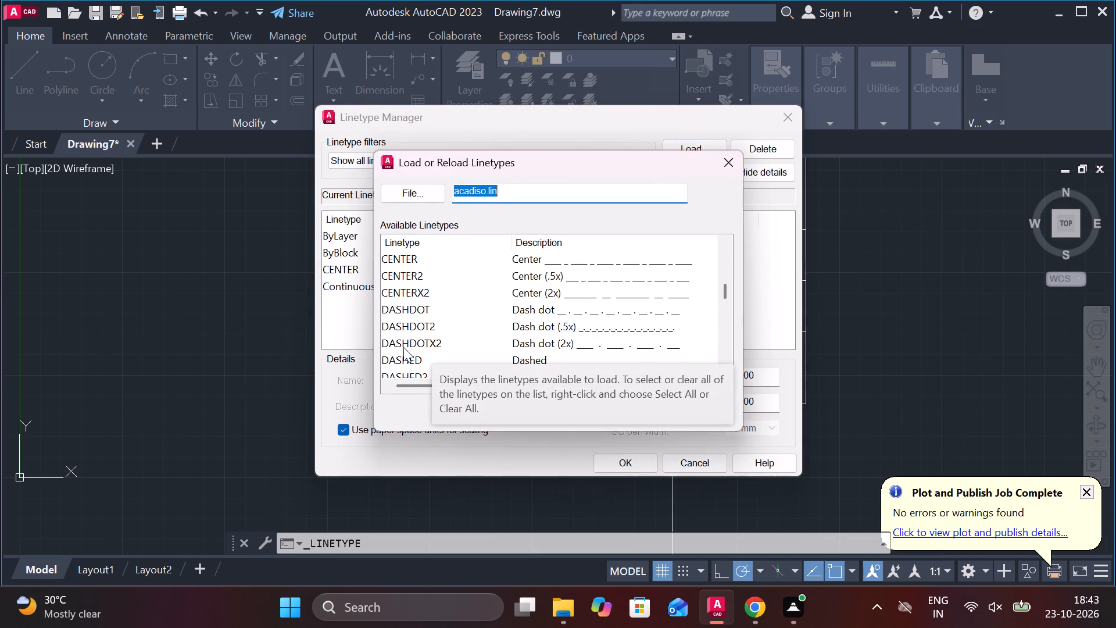
pyautogui.click(402, 358)
pyautogui.click(481, 412)
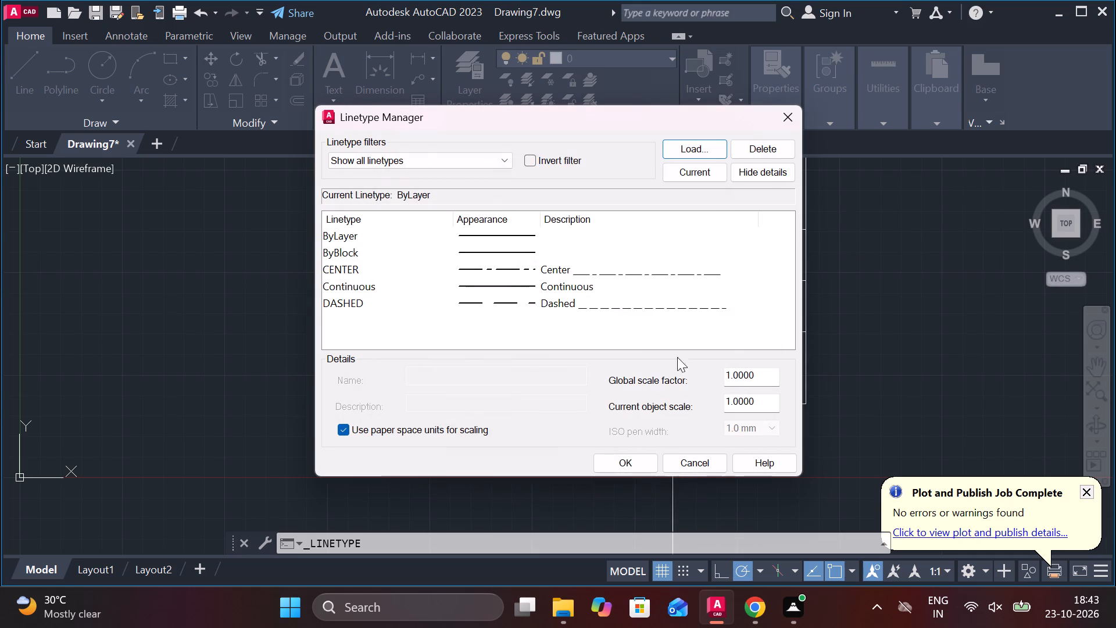
# Set both the global linetype scale factor and the current object scale to .5 and accept the linetype settings.
pyautogui.moveTo(760, 375); pyautogui.dragTo(706, 375)
pyautogui.press('.')
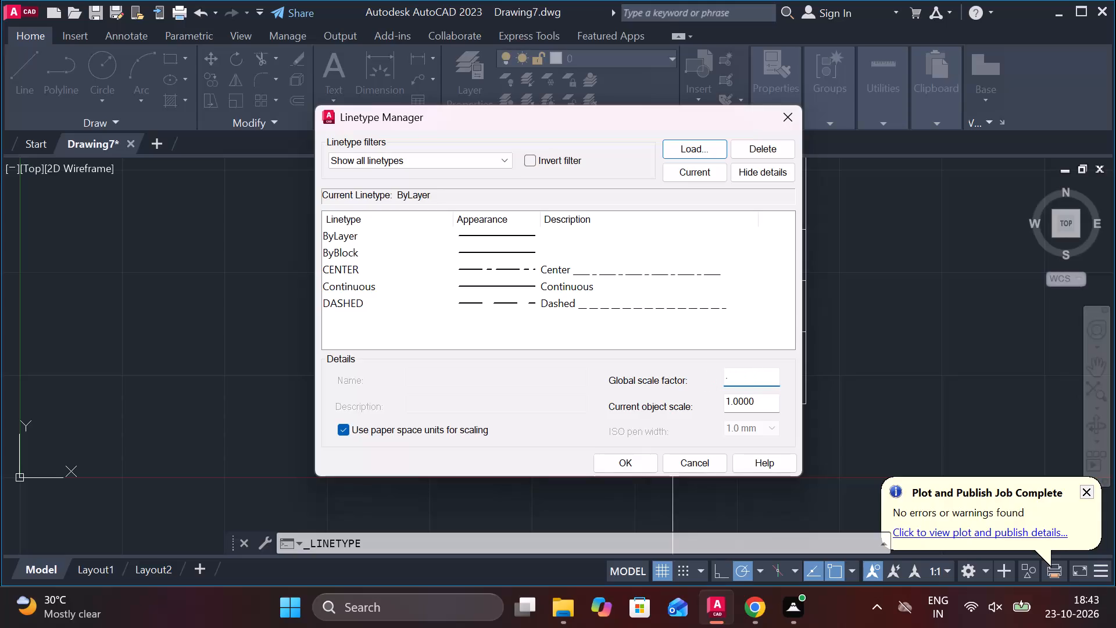
pyautogui.press('5')
pyautogui.moveTo(755, 406); pyautogui.dragTo(703, 405)
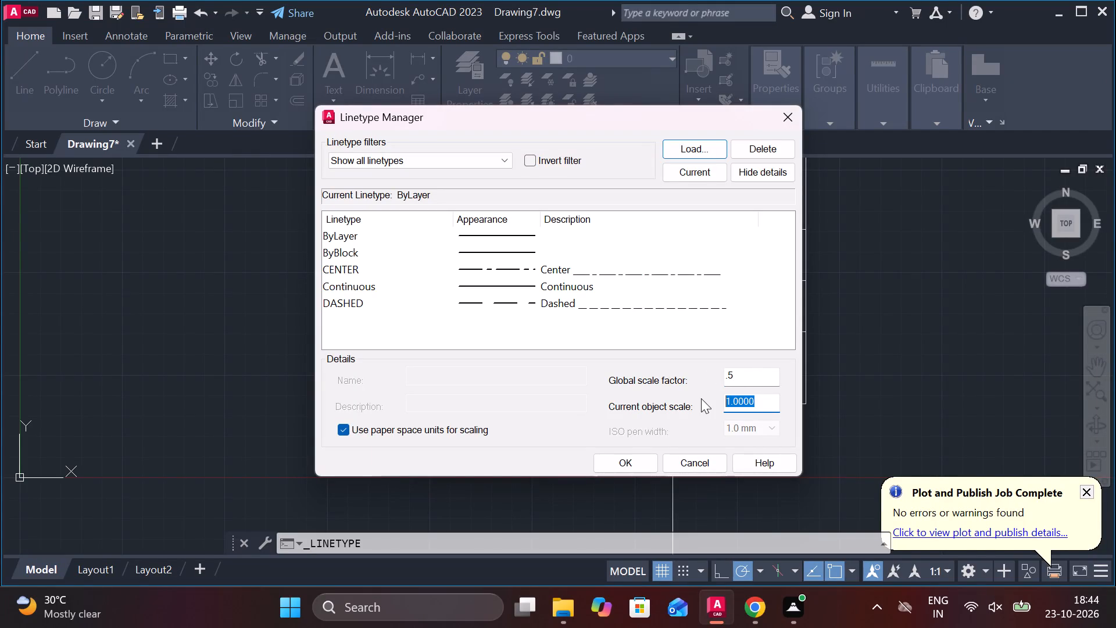
pyautogui.write('.5')
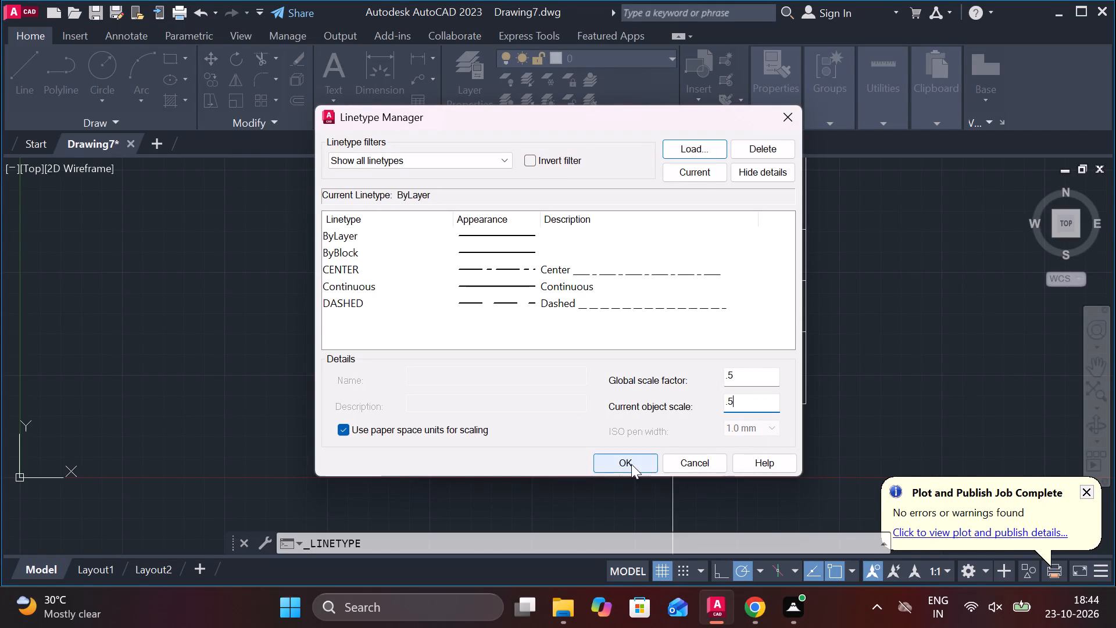
pyautogui.click(631, 464)
# Assign the CENTER linetype to the body's horizontal centreline and the vertical centreline through the round chamber.
pyautogui.click(642, 285)
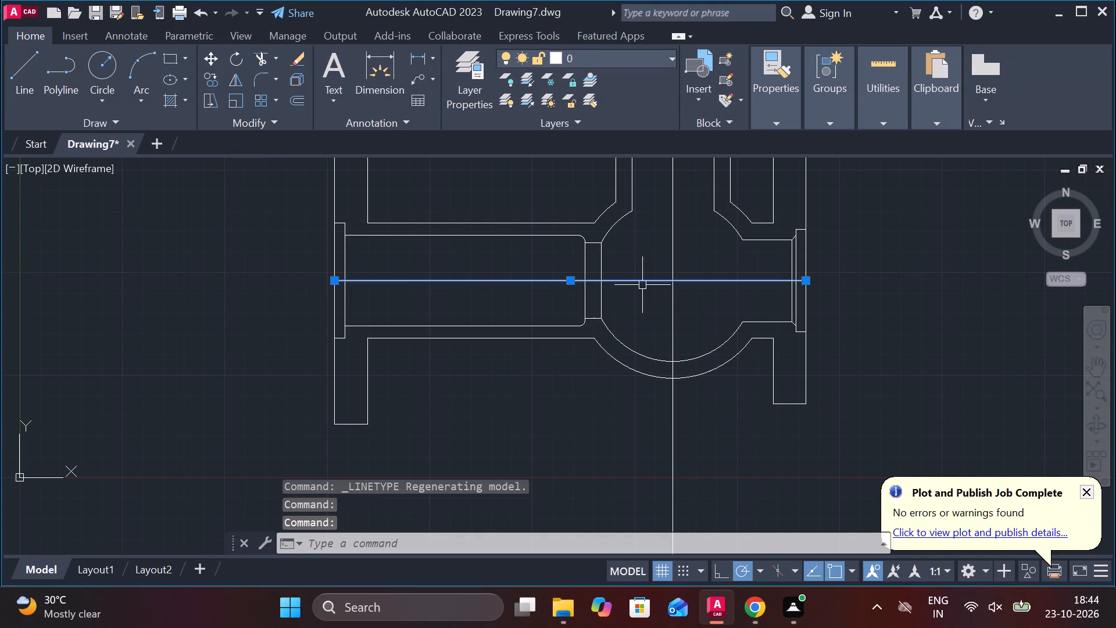
pyautogui.click(674, 250)
pyautogui.click(768, 116)
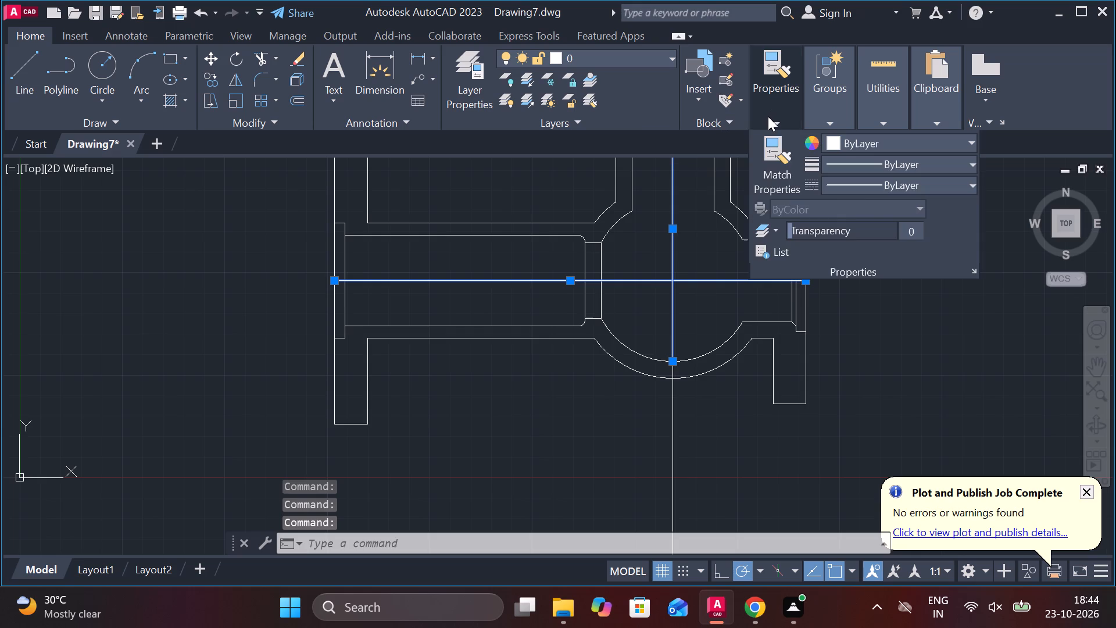
pyautogui.click(860, 179)
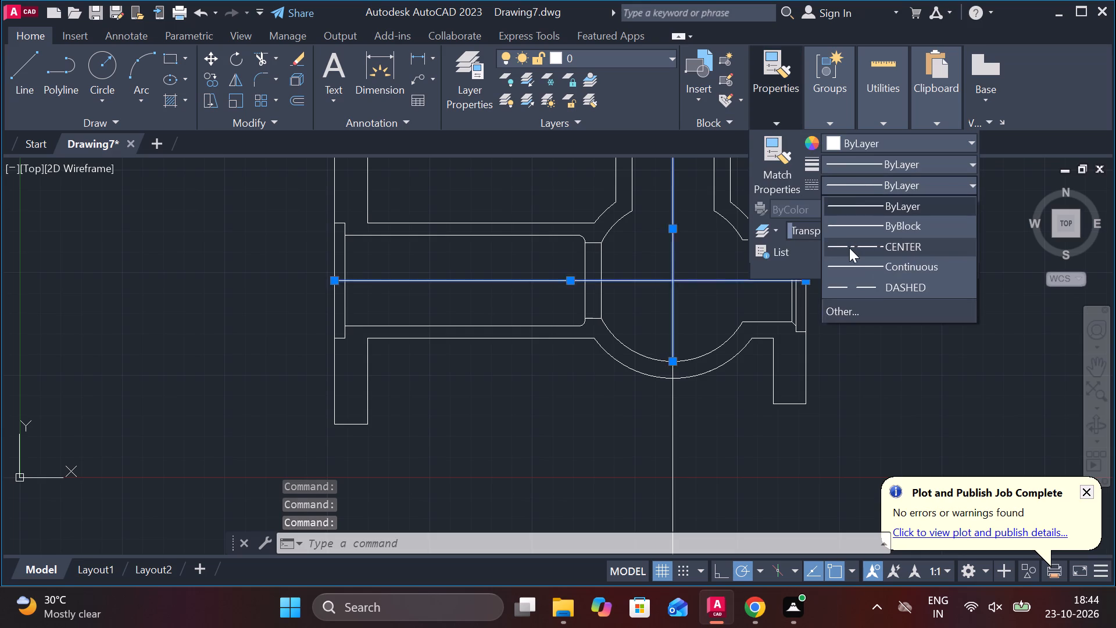
pyautogui.click(849, 248)
pyautogui.press('Escape')
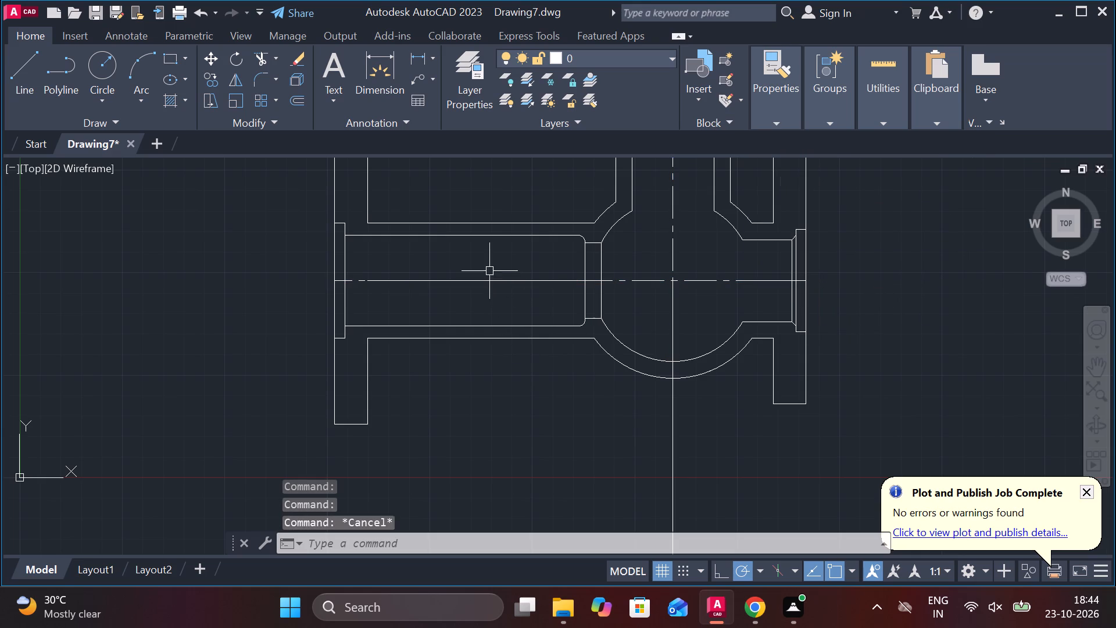
# Erase the duplicate continuous line lying over the horizontal centreline in the left bore.
pyautogui.click(484, 280)
pyautogui.write('E')
pyautogui.press('space')
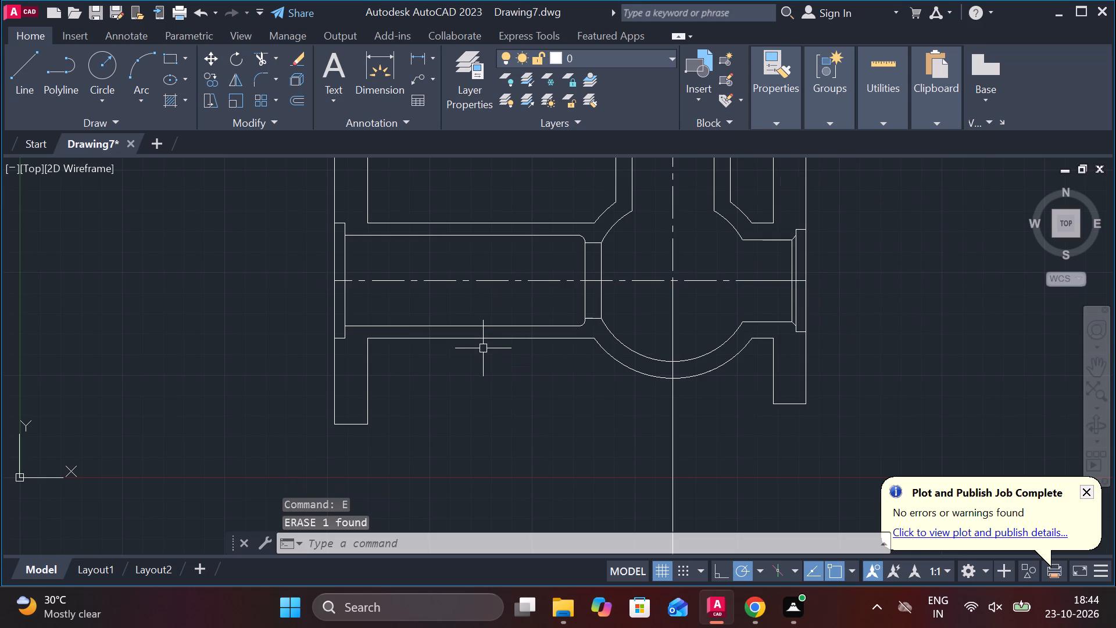
# Erase the continuous vertical line that overlaps the vertical centreline and runs below the round chamber.
pyautogui.click(671, 317)
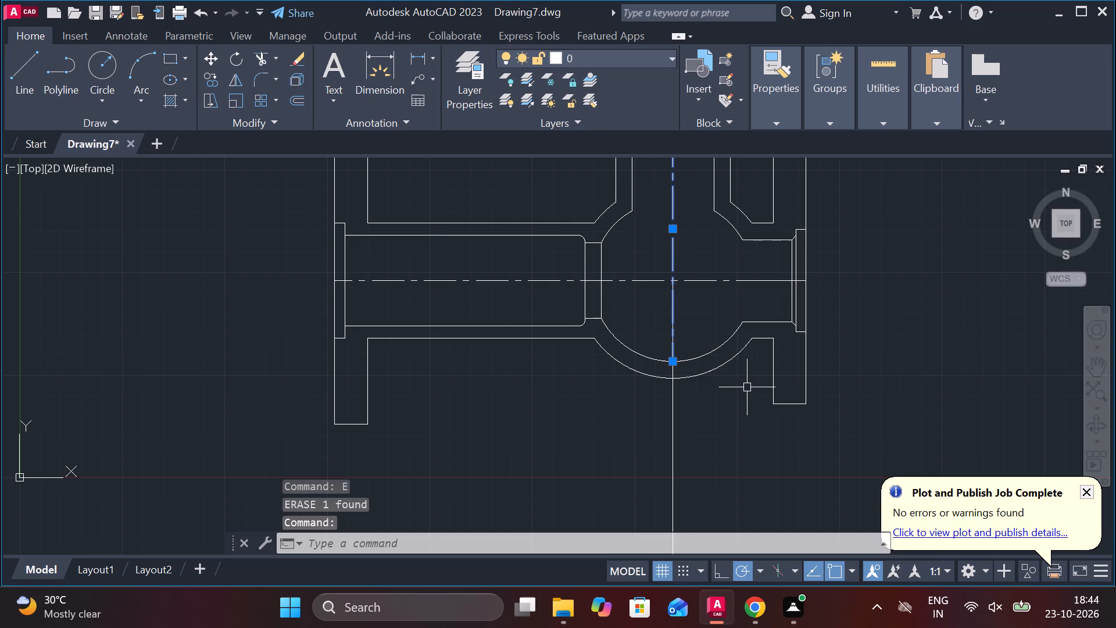
pyautogui.press('Escape')
pyautogui.click(672, 409)
pyautogui.write('E')
pyautogui.press('space')
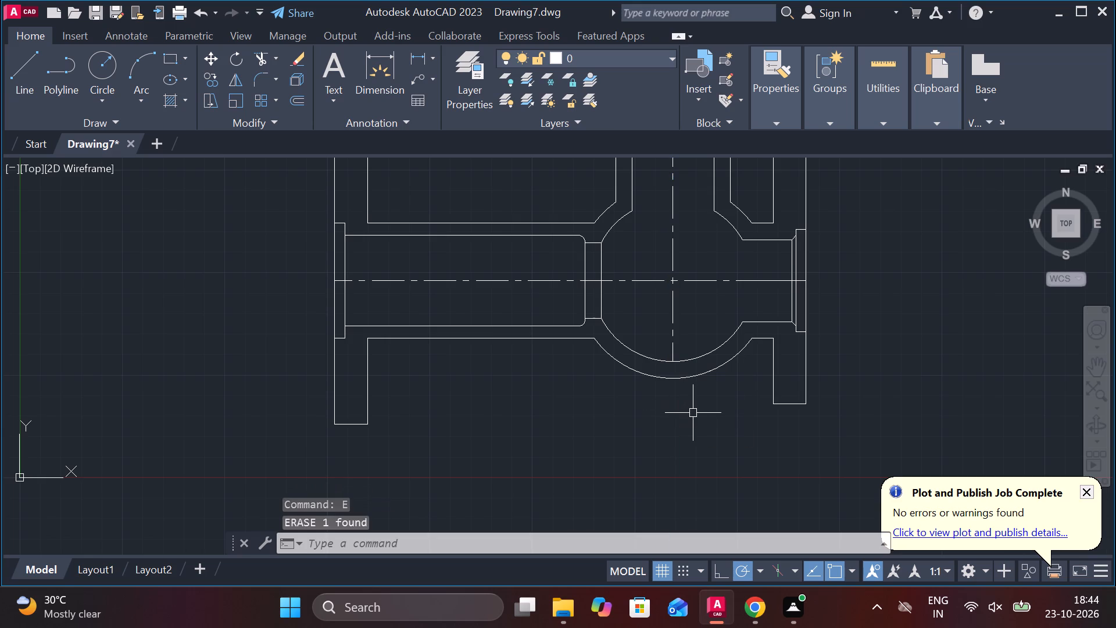
# Lengthen the vertical centreline straight down from the chamber's inner arc to well below the body.
pyautogui.click(670, 313)
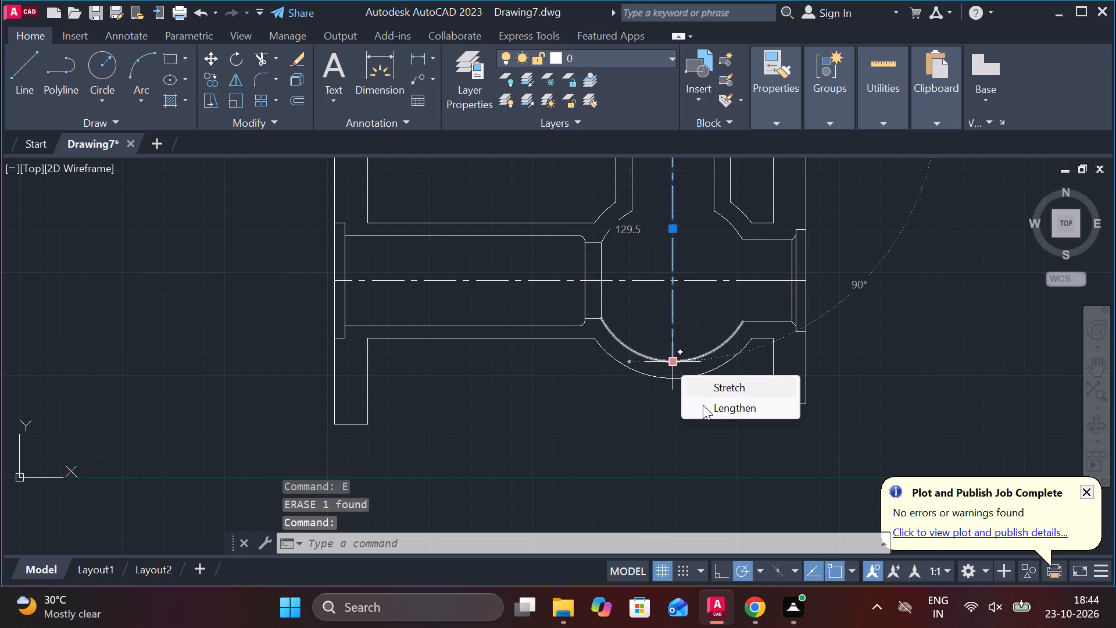
pyautogui.click(703, 405)
pyautogui.scroll(-1, 694, 423)
pyautogui.moveTo(693, 426); pyautogui.dragTo(666, 338, button='middle')
pyautogui.click(660, 453)
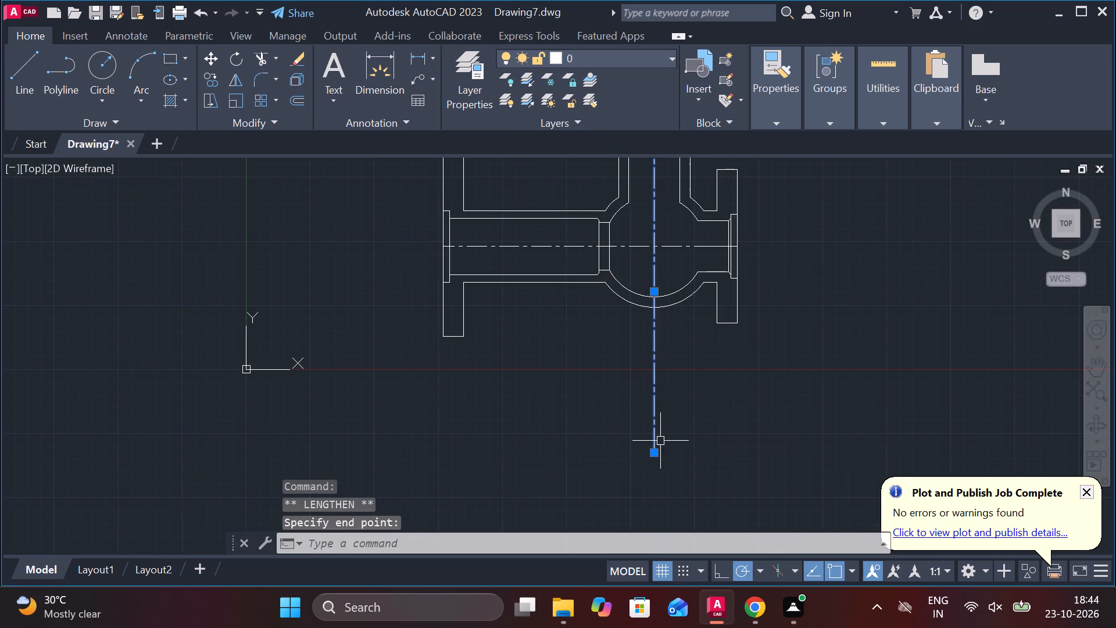
pyautogui.press('Escape')
# Fillet the corner between the right flange's inner vertical face and the body's upper horizontal edge with radius 3.
pyautogui.scroll(1, 760, 274)
pyautogui.moveTo(768, 275); pyautogui.dragTo(814, 343, button='middle')
pyautogui.scroll(2, 809, 285)
pyautogui.moveTo(809, 285); pyautogui.dragTo(957, 271, button='middle')
pyautogui.scroll(-1, 954, 273)
pyautogui.moveTo(952, 281); pyautogui.dragTo(934, 284, button='middle')
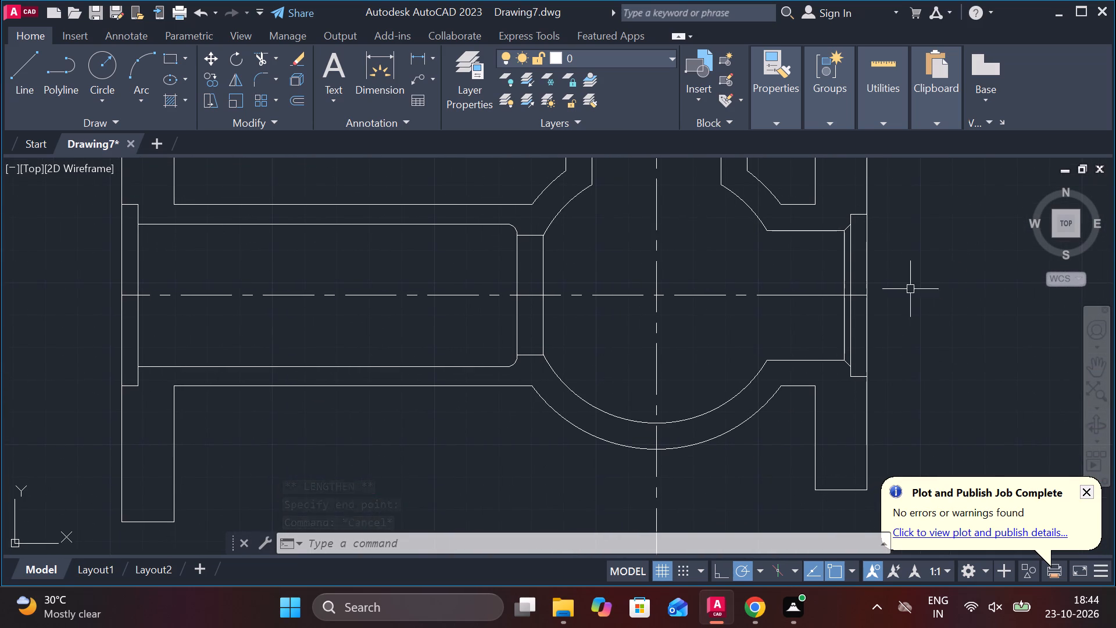
pyautogui.scroll(1, 800, 274)
pyautogui.moveTo(800, 274); pyautogui.dragTo(730, 335, button='middle')
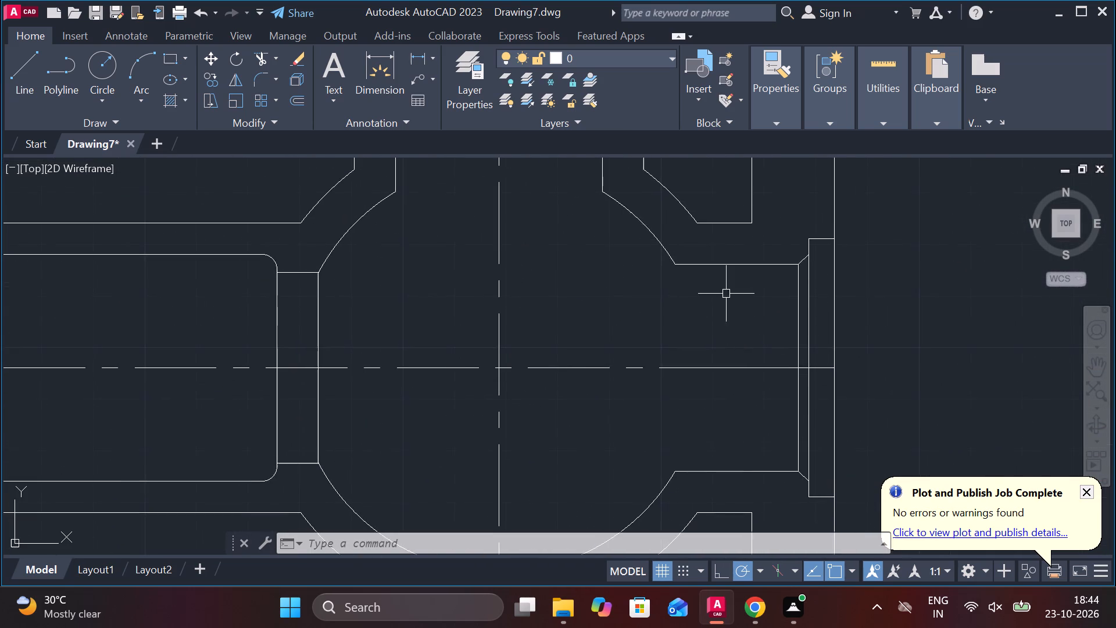
pyautogui.moveTo(732, 238); pyautogui.dragTo(677, 294, button='middle')
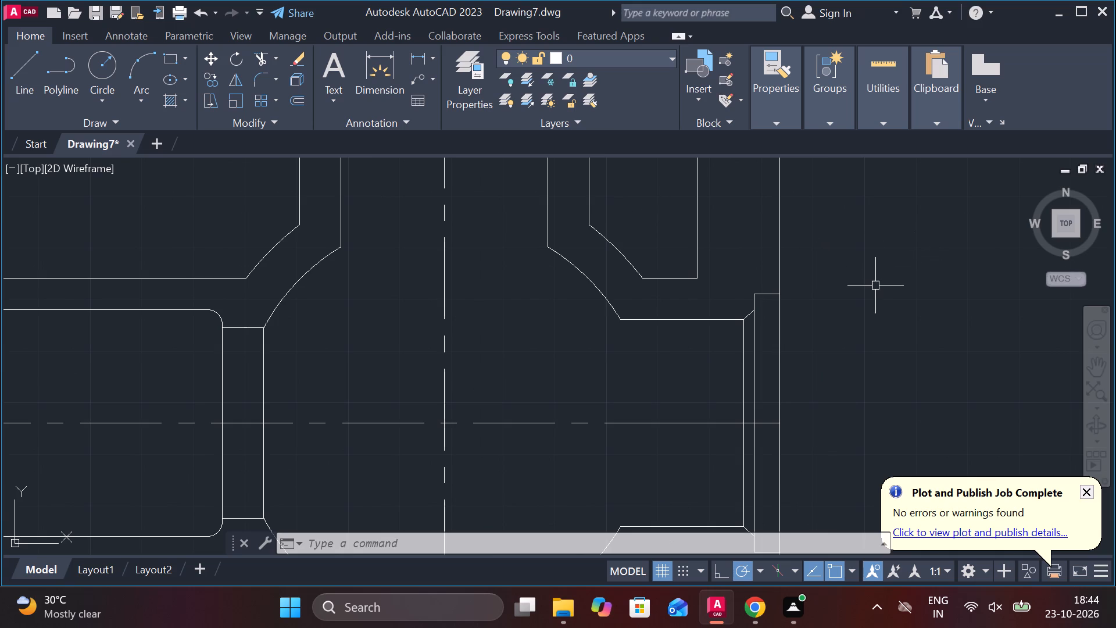
pyautogui.press('Escape')
pyautogui.write('F R')
pyautogui.press('space')
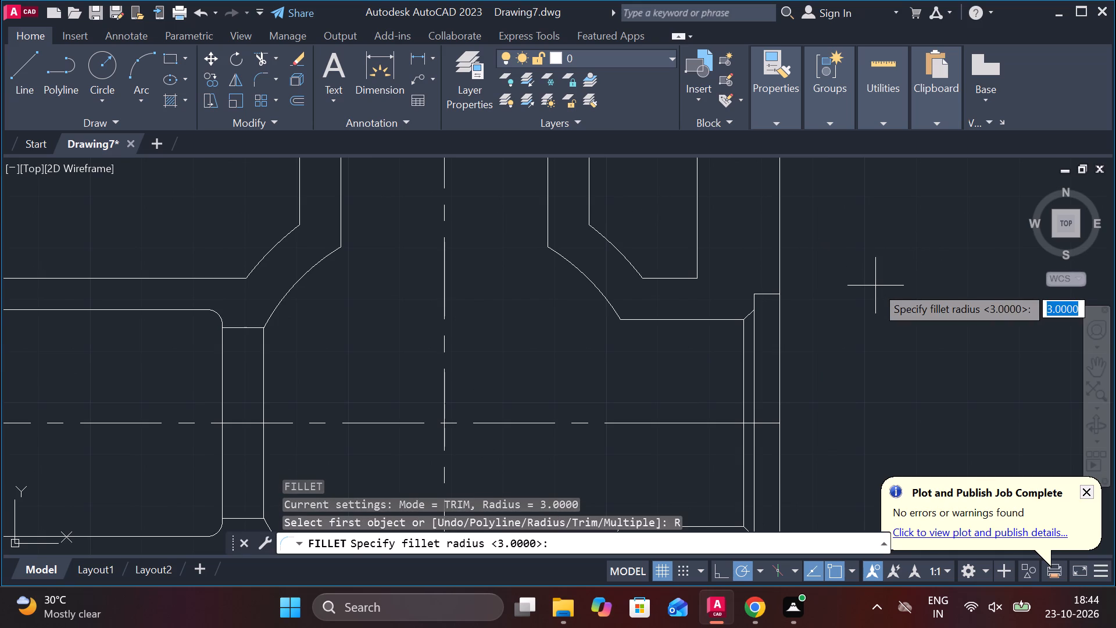
pyautogui.press('b')
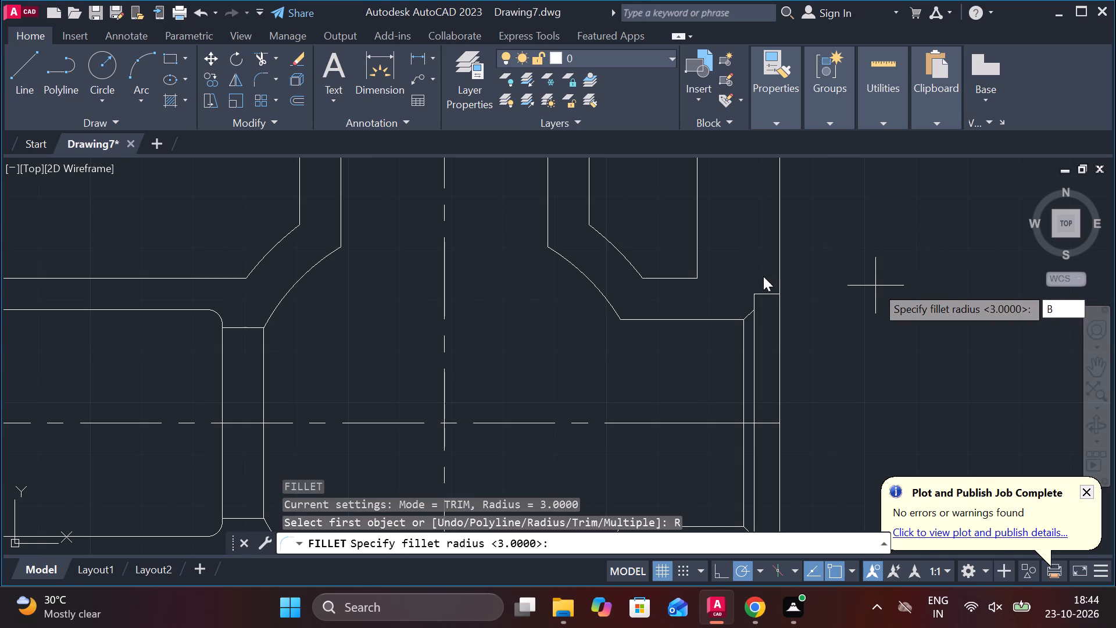
pyautogui.press('BackSpace')
pyautogui.press('3')
pyautogui.press('Return')
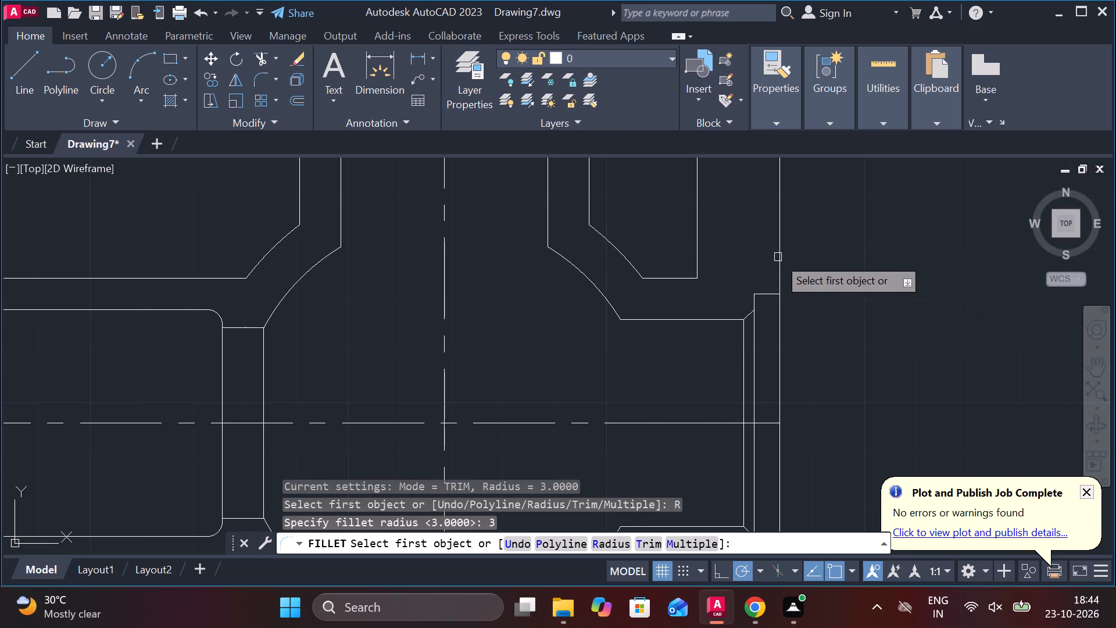
pyautogui.click(678, 279)
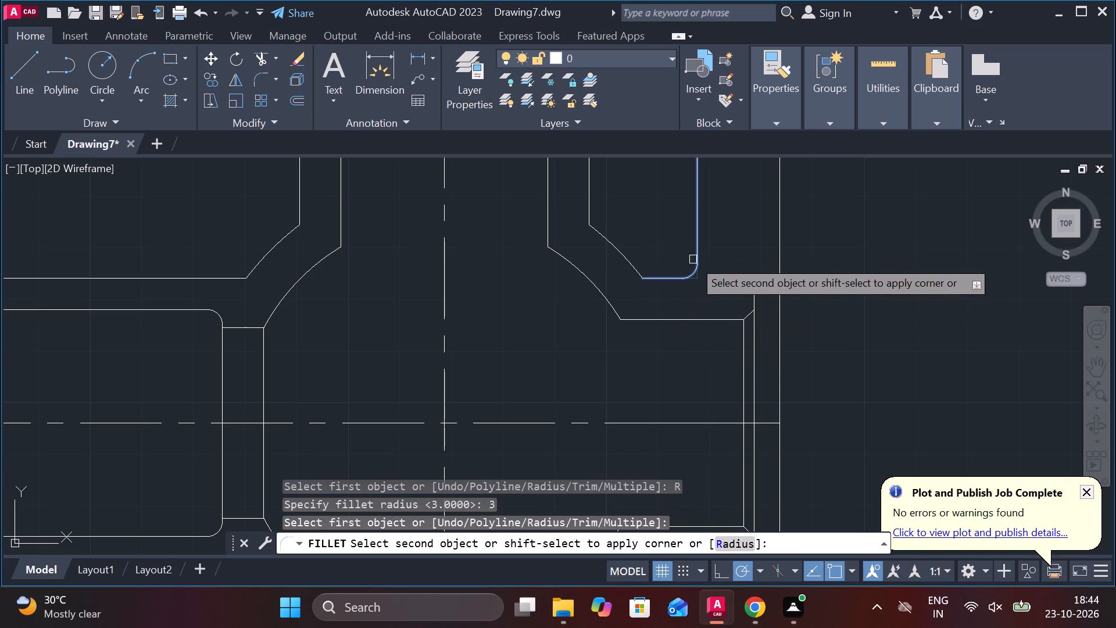
pyautogui.click(694, 258)
# Fillet the matching lower corner between the body's bottom edge and the right flange's inner face with radius 3.
pyautogui.scroll(-1, 695, 280)
pyautogui.moveTo(679, 447); pyautogui.dragTo(679, 351, button='middle')
pyautogui.scroll(2, 679, 372)
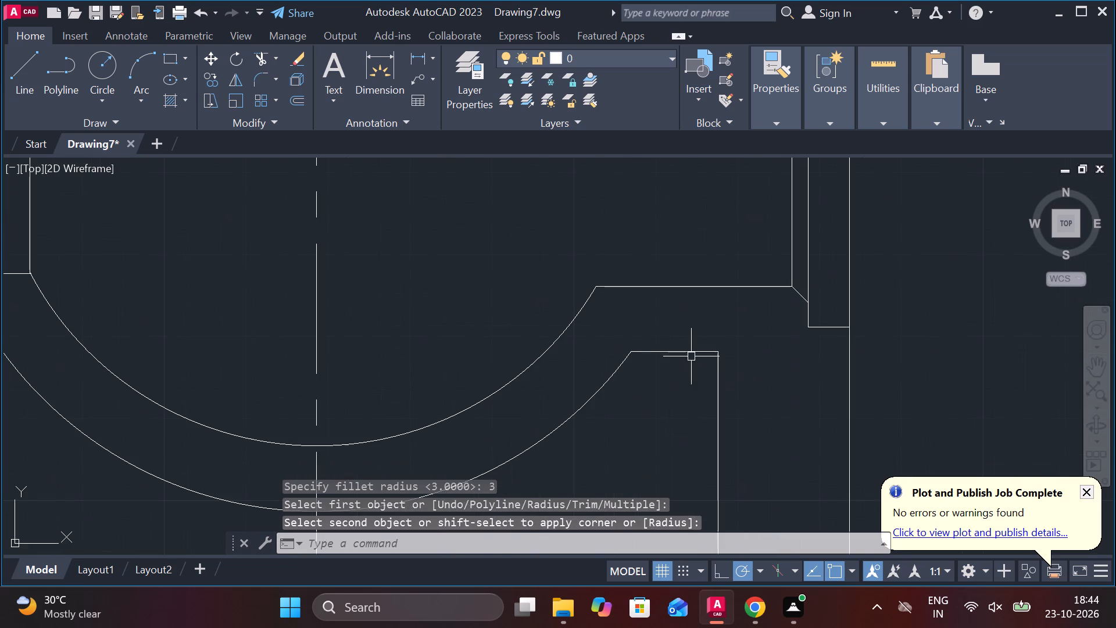
pyautogui.press('space')
pyautogui.click(692, 353)
pyautogui.click(717, 381)
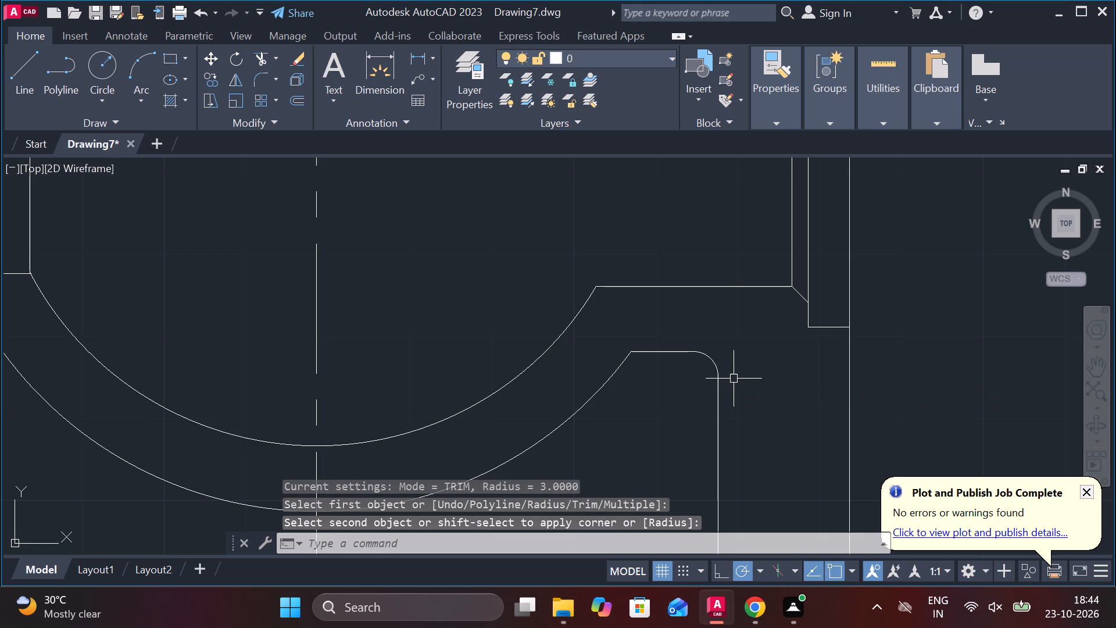
# Fillet both corners between the top flange's underside and the neck's outer walls with radius 6.
pyautogui.scroll(-2, 734, 380)
pyautogui.moveTo(709, 309); pyautogui.dragTo(721, 374, button='middle')
pyautogui.moveTo(693, 310); pyautogui.dragTo(703, 419, button='middle')
pyautogui.scroll(1, 718, 231)
pyautogui.press('Escape')
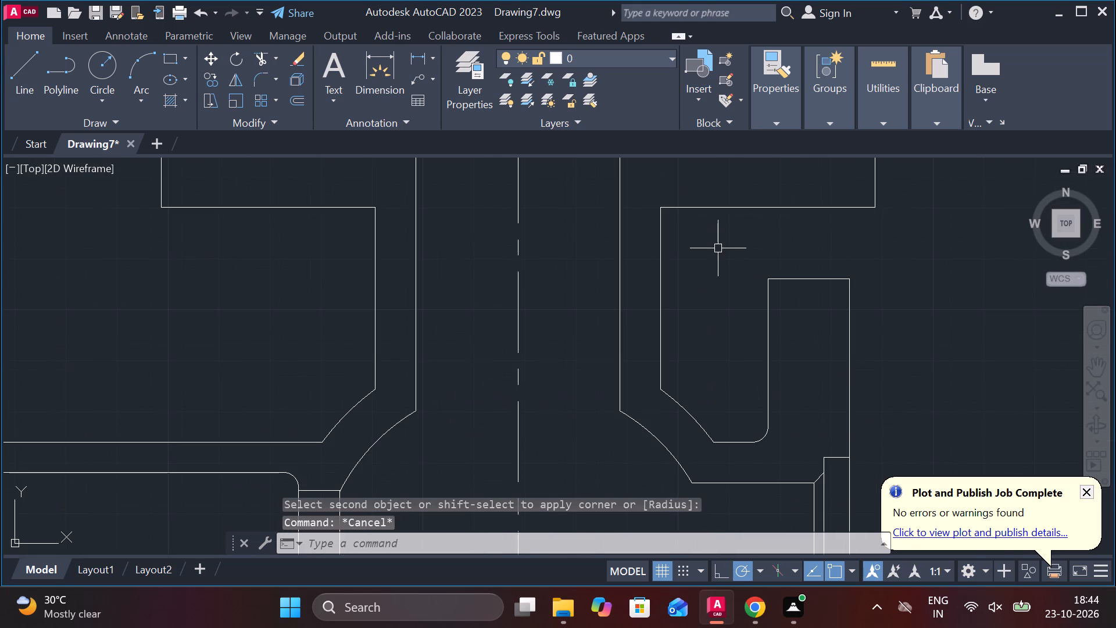
pyautogui.write('F R')
pyautogui.press('space')
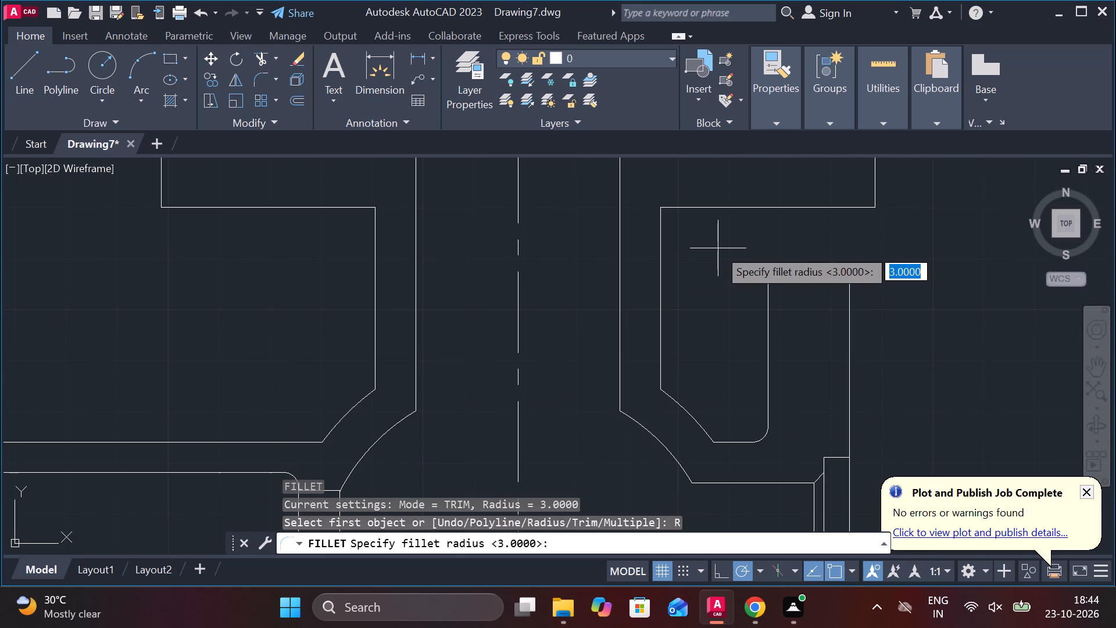
pyautogui.press('6')
pyautogui.press('Return')
pyautogui.click(693, 206)
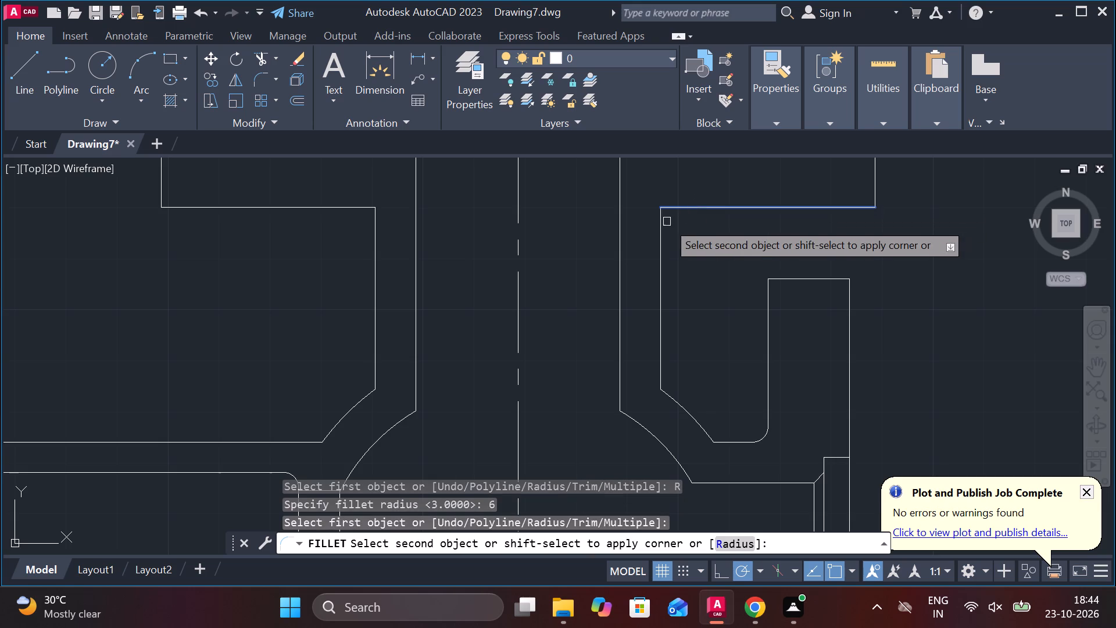
pyautogui.click(663, 230)
pyautogui.scroll(-1, 666, 232)
pyautogui.press('space')
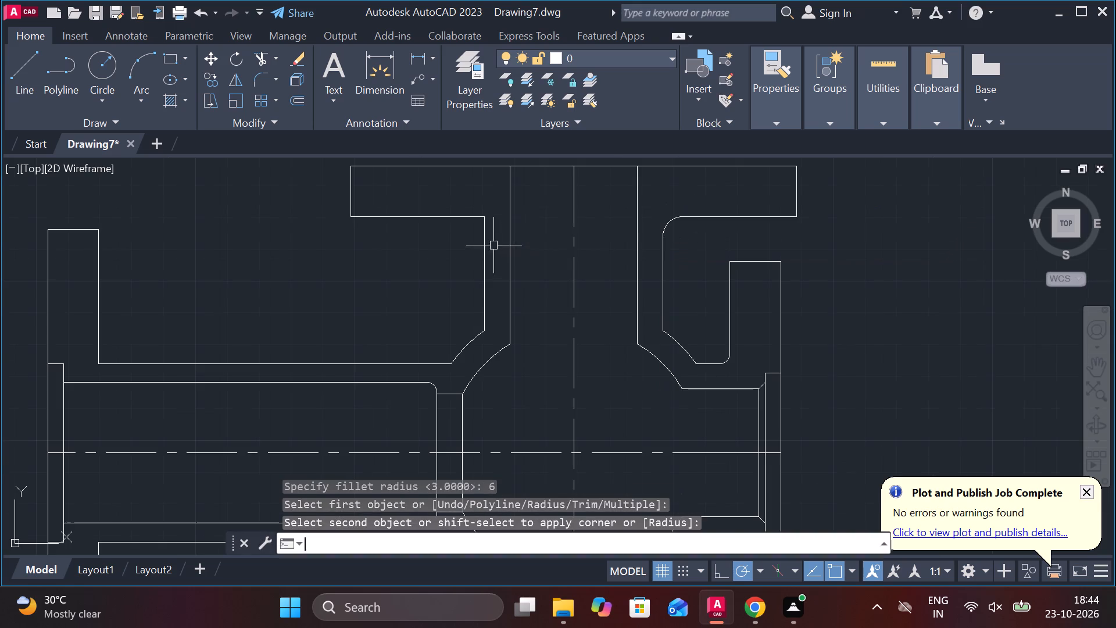
pyautogui.click(470, 217)
pyautogui.click(480, 234)
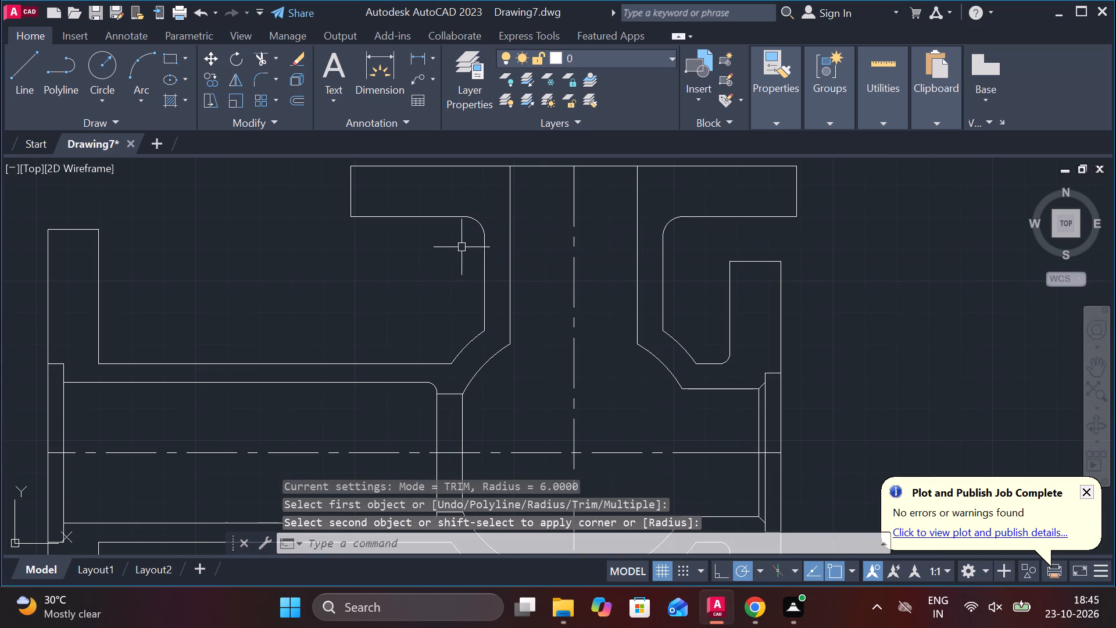
# Fillet the corner where the body's bottom edge meets the left end of the chamber's outer arc with radius 12.
pyautogui.moveTo(459, 253); pyautogui.dragTo(547, 219, button='middle')
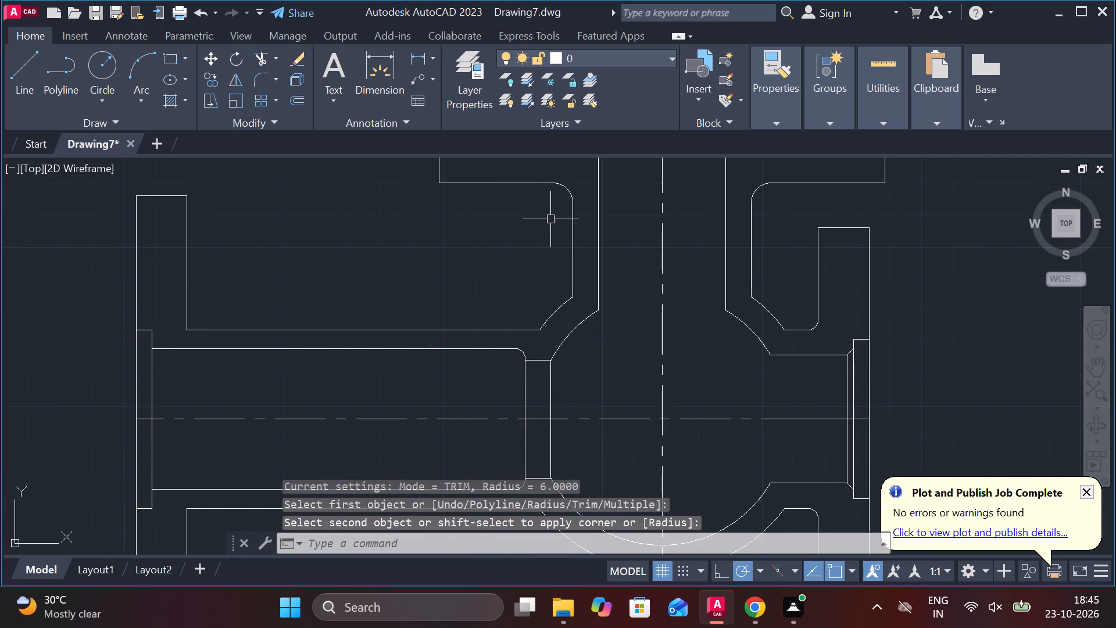
pyautogui.moveTo(556, 233); pyautogui.dragTo(553, 193, button='middle')
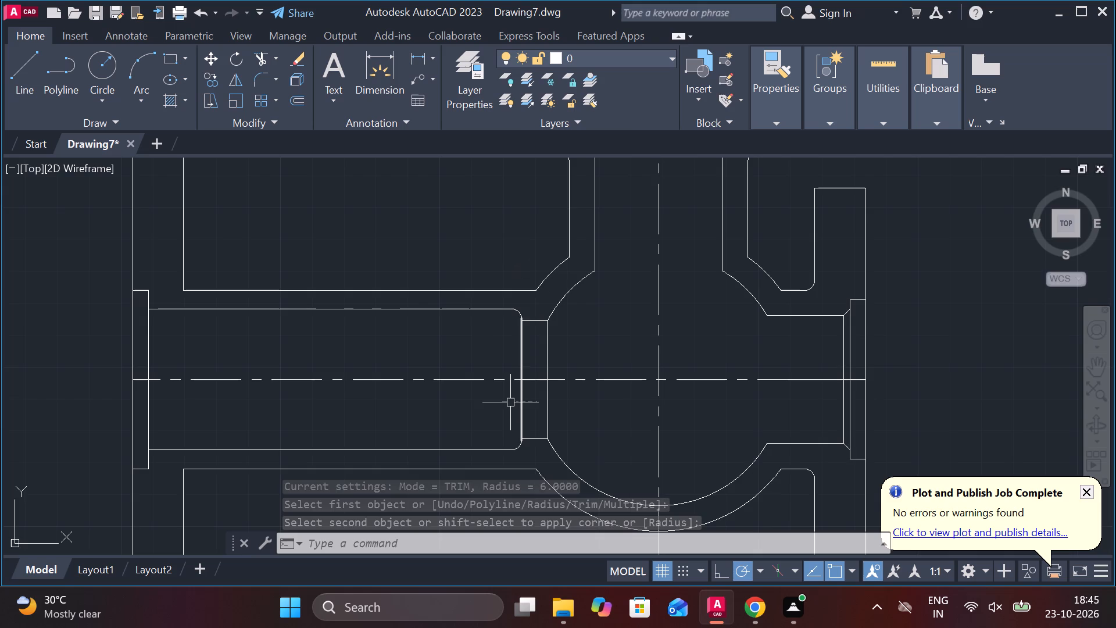
pyautogui.scroll(1, 499, 418)
pyautogui.moveTo(499, 418); pyautogui.dragTo(527, 215, button='middle')
pyautogui.press('Escape')
pyautogui.write('F R 12')
pyautogui.press('space')
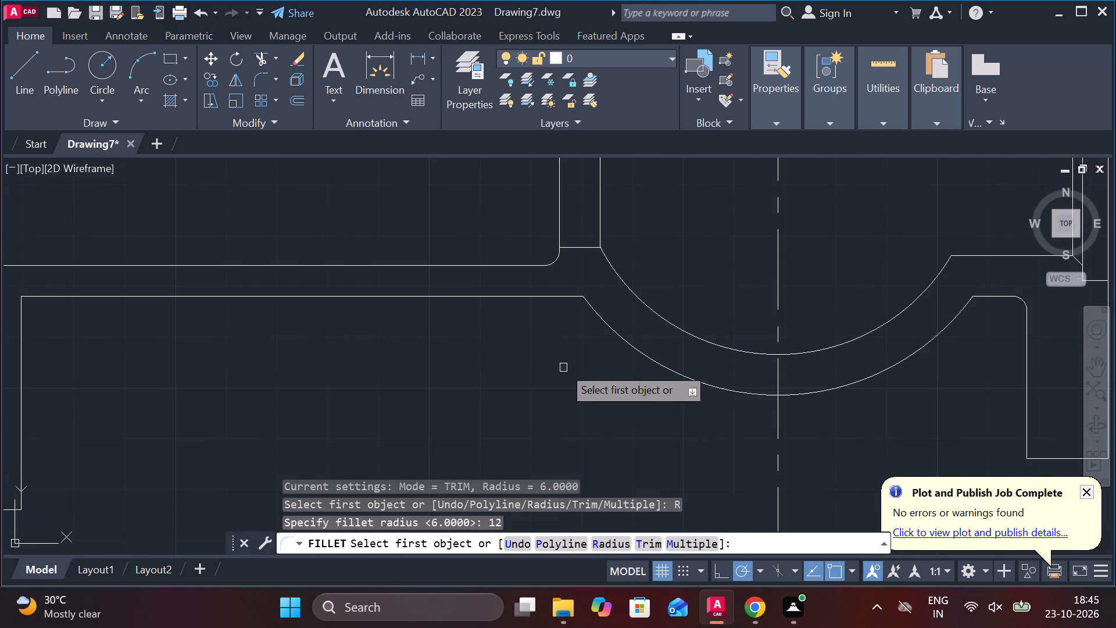
pyautogui.click(567, 298)
pyautogui.click(600, 318)
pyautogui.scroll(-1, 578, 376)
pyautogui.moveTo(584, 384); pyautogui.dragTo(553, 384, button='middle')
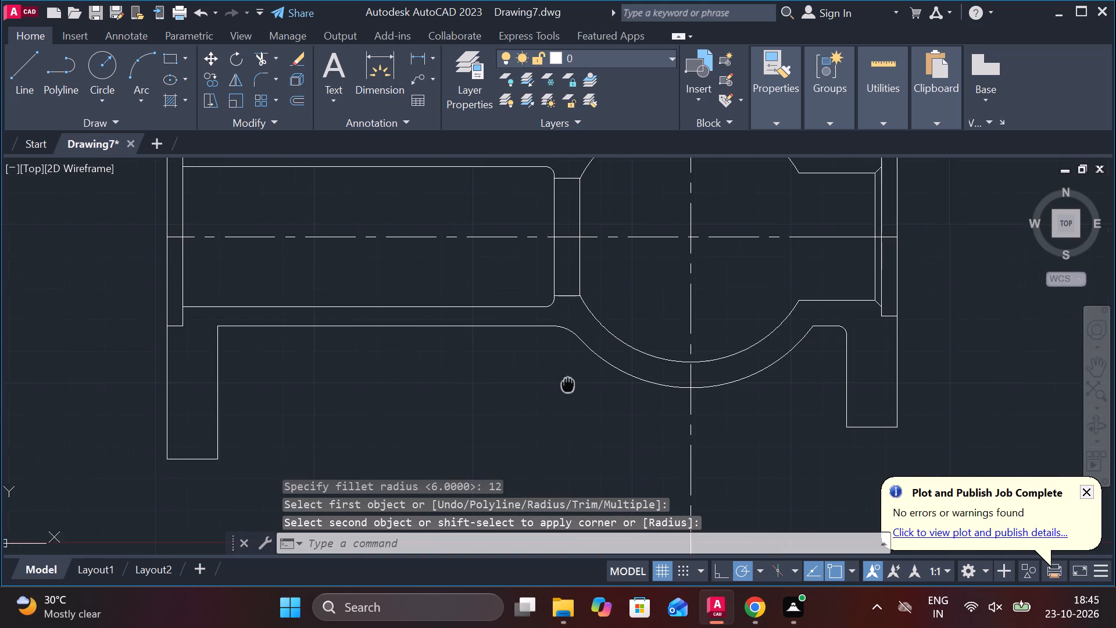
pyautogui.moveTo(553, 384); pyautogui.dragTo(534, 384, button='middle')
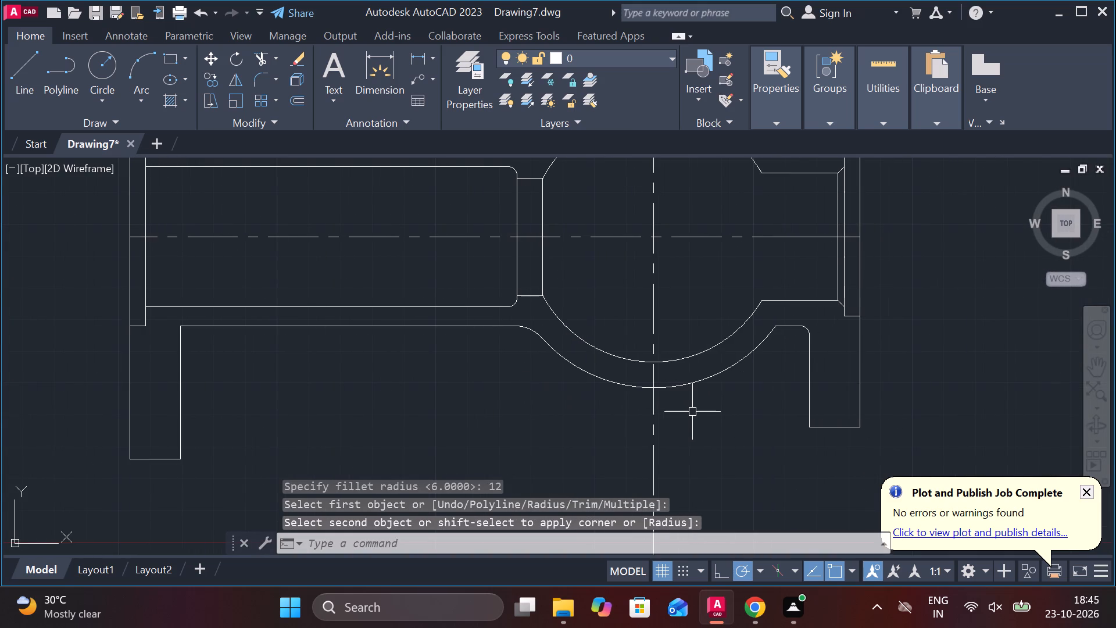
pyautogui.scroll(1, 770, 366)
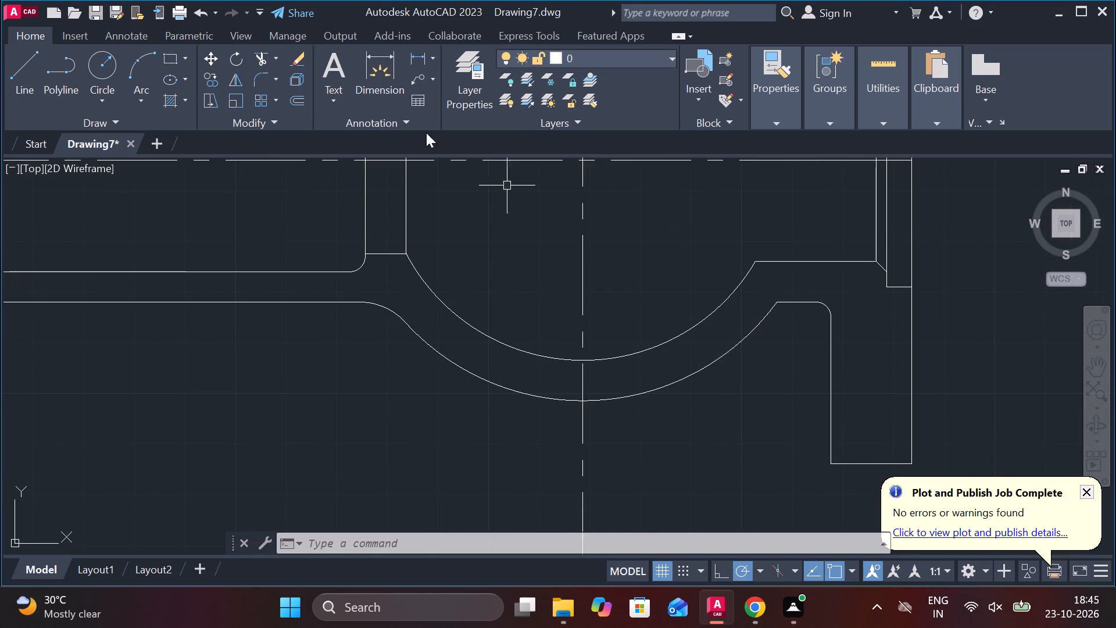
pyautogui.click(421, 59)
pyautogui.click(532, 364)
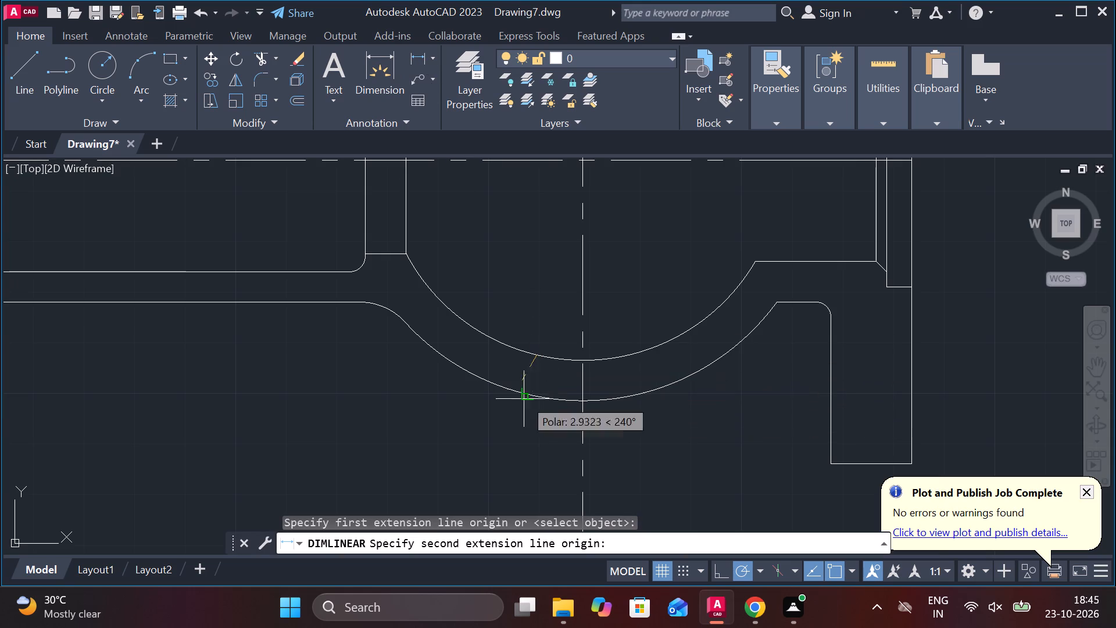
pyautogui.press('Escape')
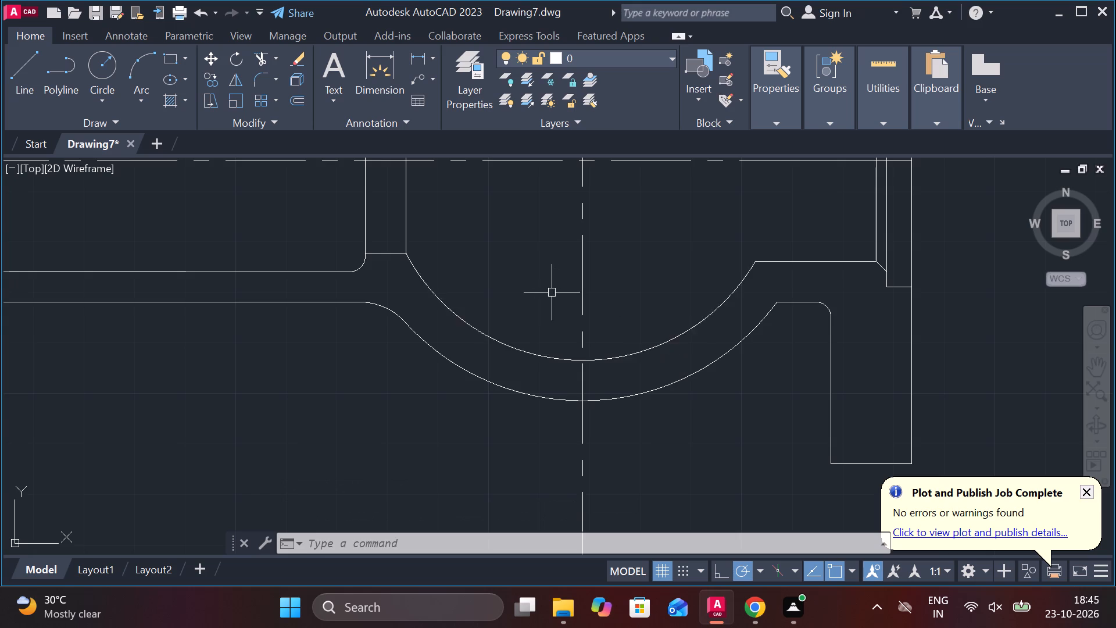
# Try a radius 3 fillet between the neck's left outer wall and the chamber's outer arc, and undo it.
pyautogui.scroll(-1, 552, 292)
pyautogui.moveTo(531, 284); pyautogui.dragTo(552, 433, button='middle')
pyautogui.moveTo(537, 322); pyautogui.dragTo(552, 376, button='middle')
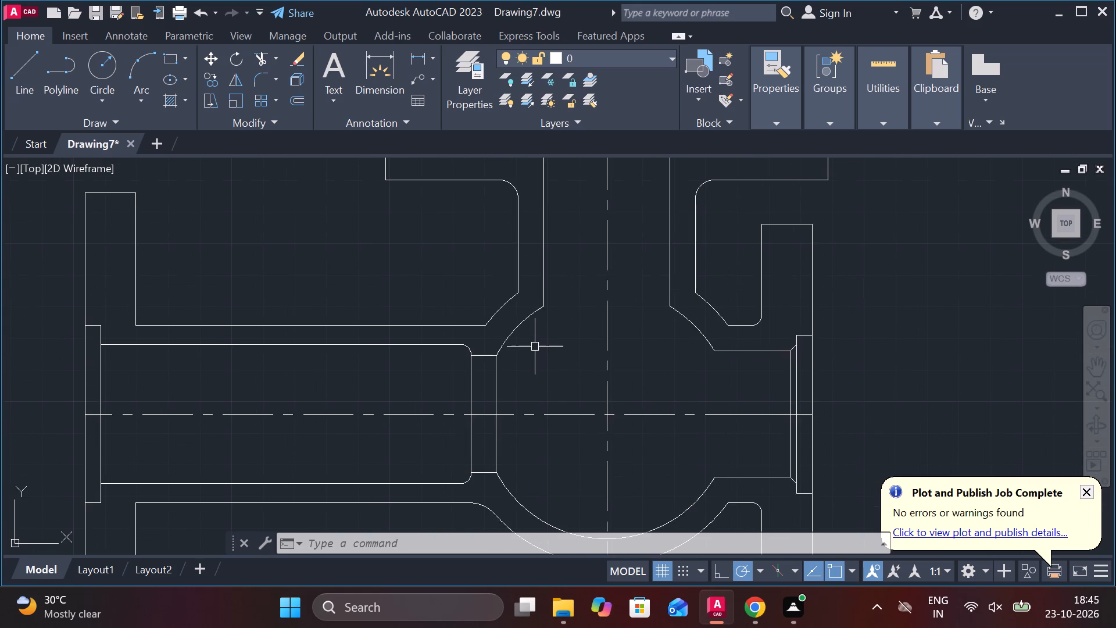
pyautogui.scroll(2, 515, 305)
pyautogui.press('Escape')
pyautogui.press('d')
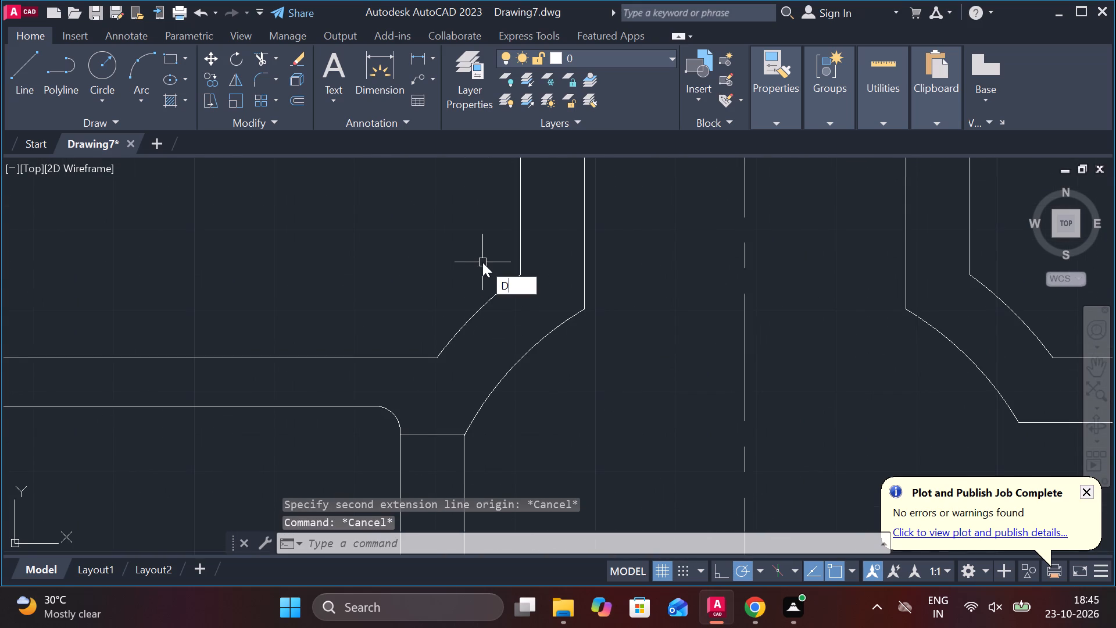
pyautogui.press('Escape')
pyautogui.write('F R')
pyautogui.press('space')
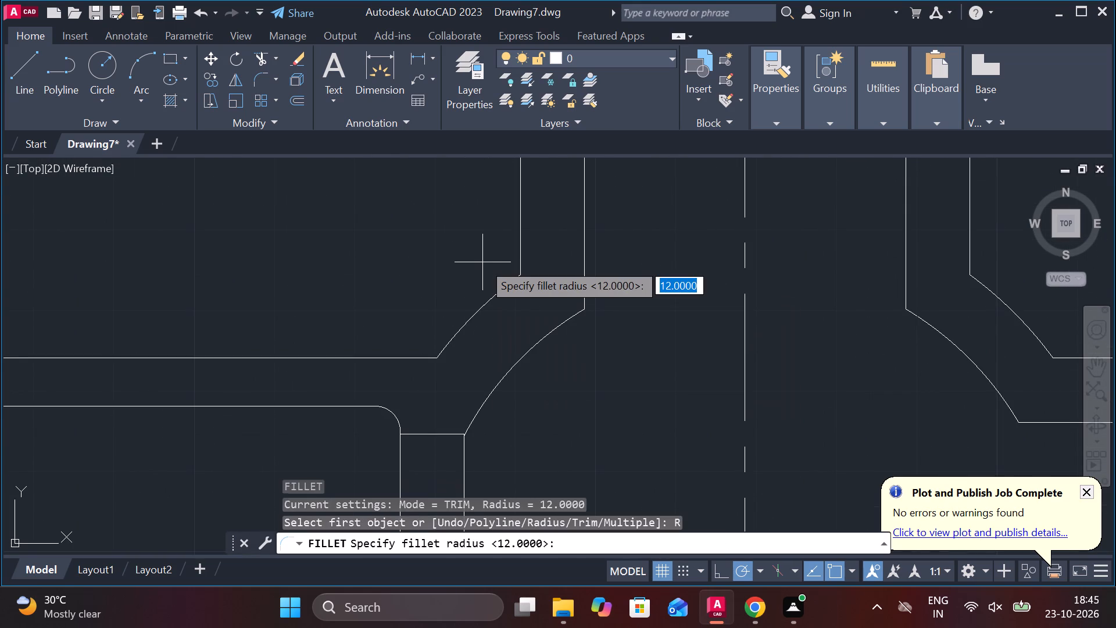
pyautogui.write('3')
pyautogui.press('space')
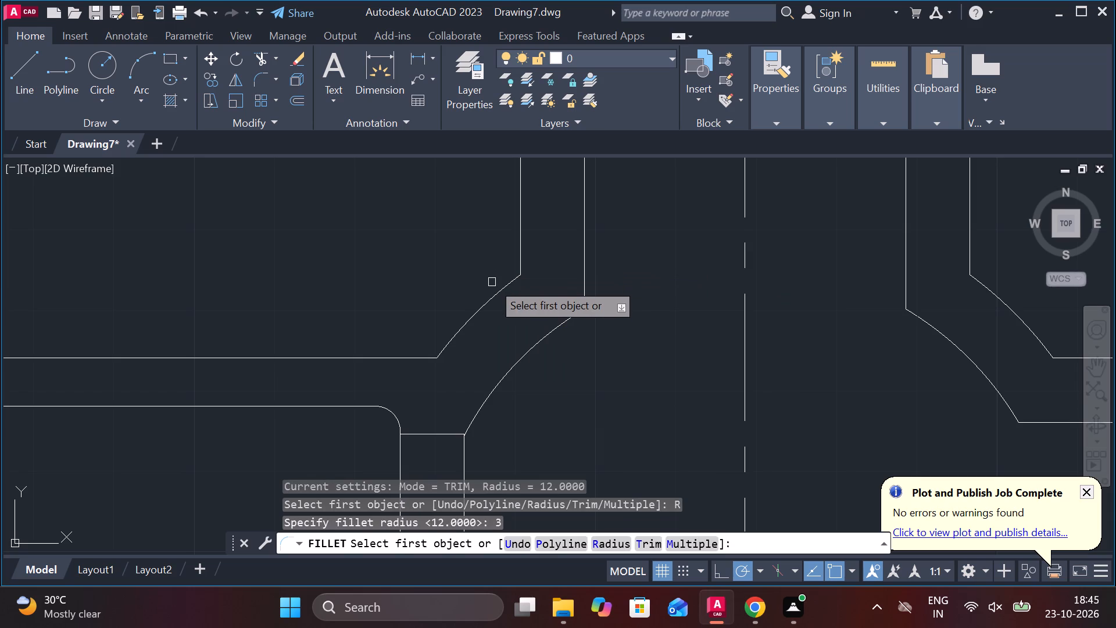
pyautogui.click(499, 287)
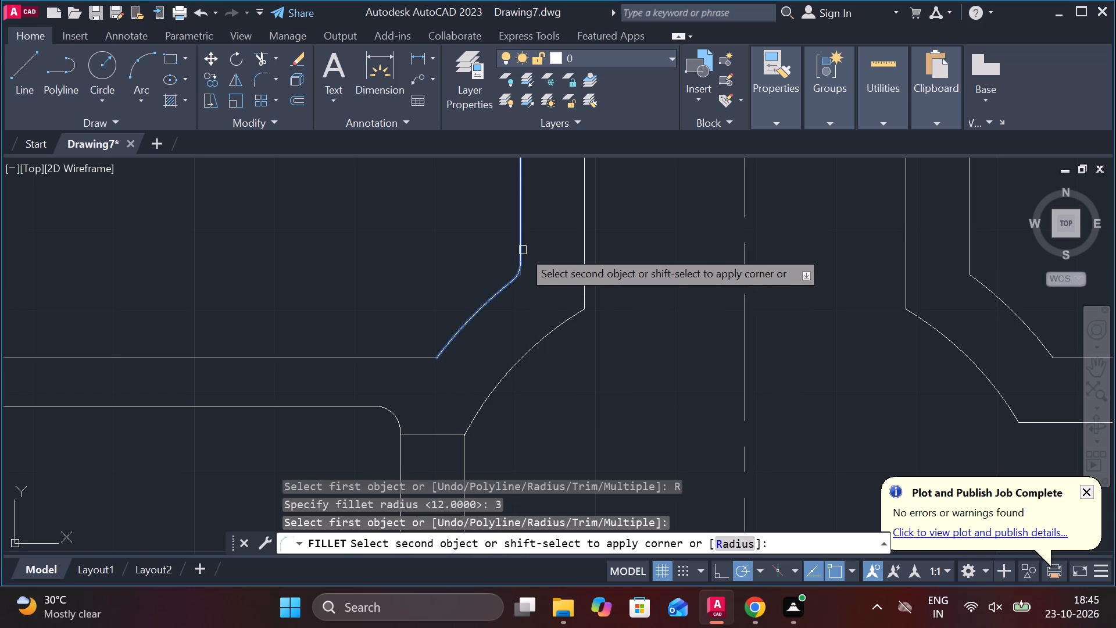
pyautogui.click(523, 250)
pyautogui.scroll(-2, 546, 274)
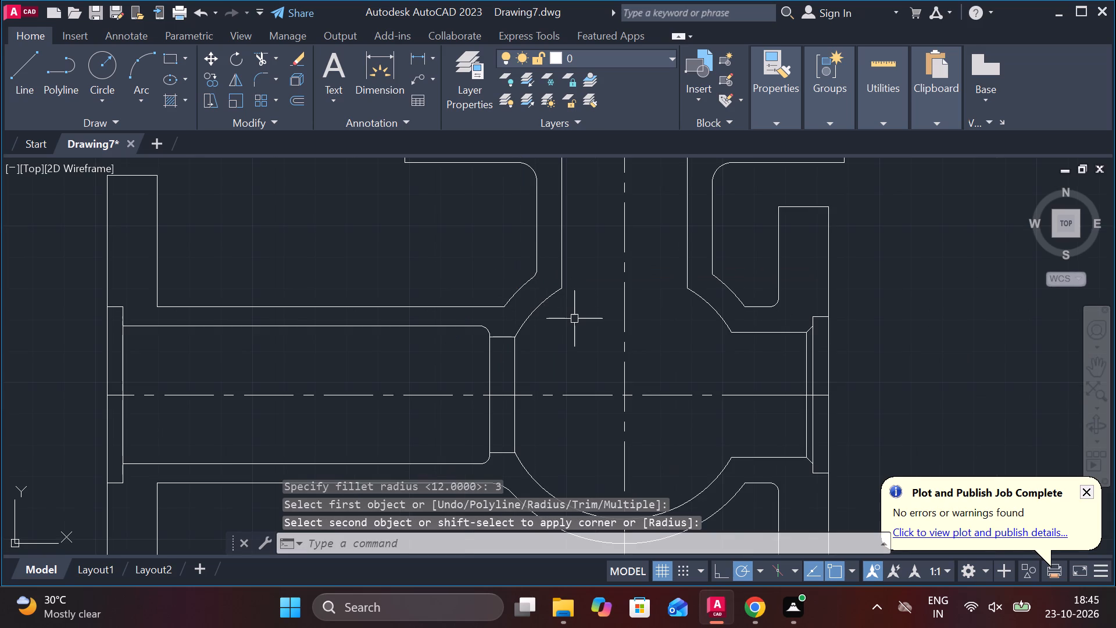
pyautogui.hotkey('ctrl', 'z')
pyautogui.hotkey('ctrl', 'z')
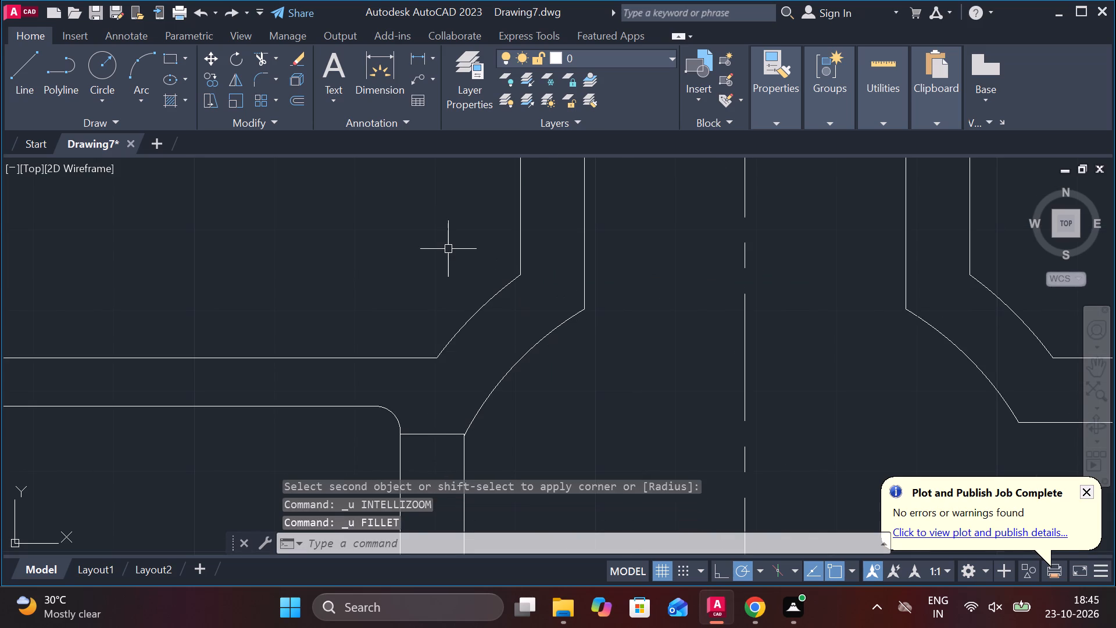
# Fillet the neck's left outer and inner walls into the chamber's outer and inner arcs with radius 6.
pyautogui.press('Escape')
pyautogui.write('F R')
pyautogui.press('space')
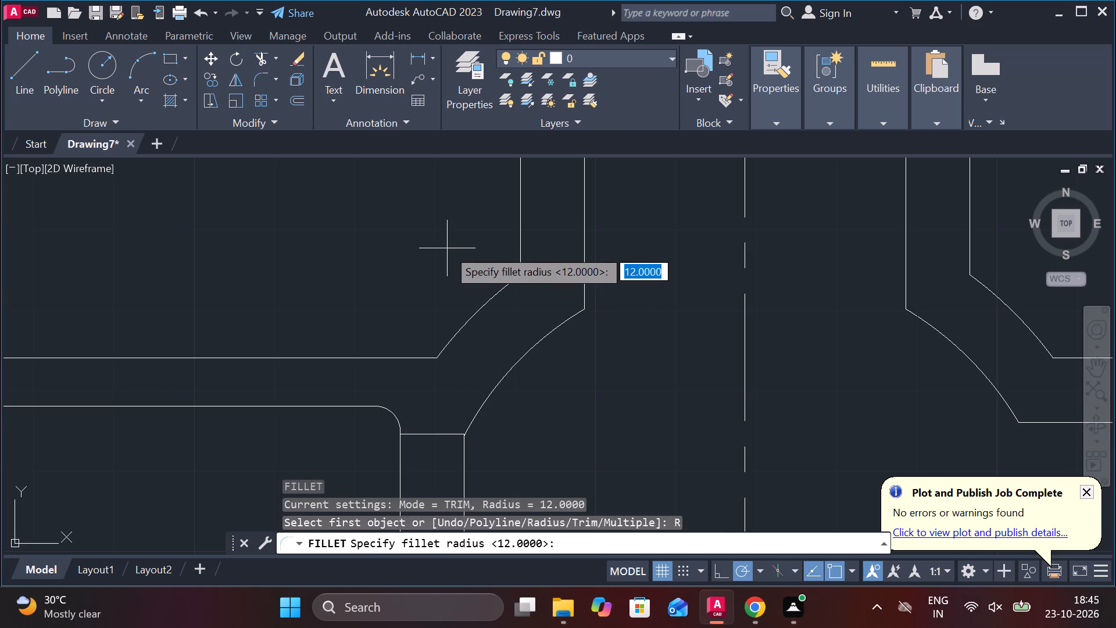
pyautogui.press('6')
pyautogui.press('Return')
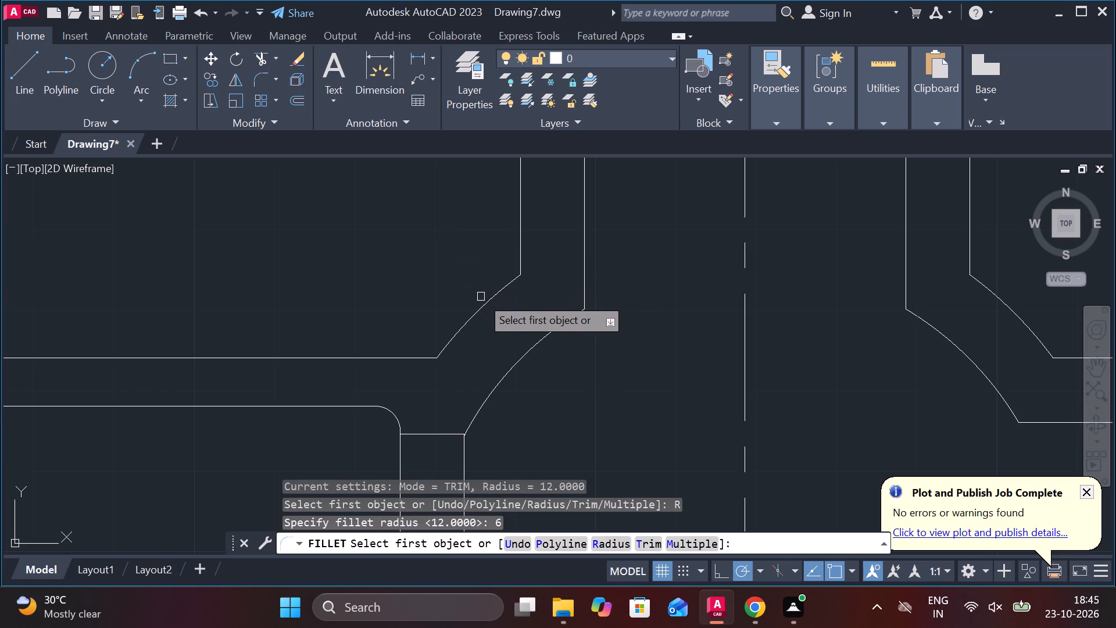
pyautogui.click(502, 291)
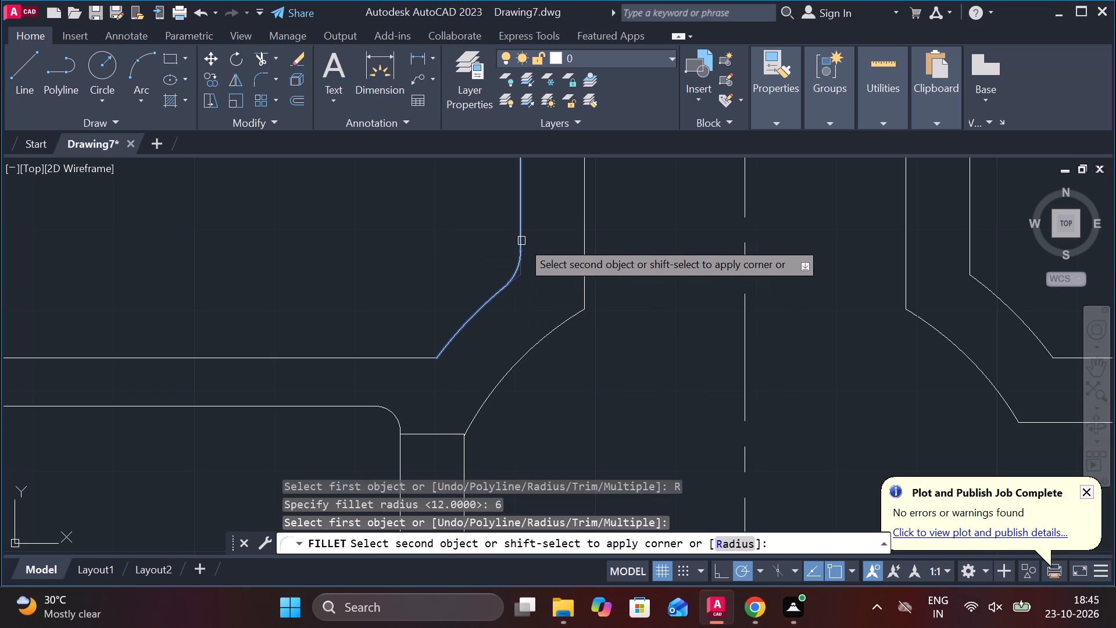
pyautogui.click(521, 241)
pyautogui.press('space')
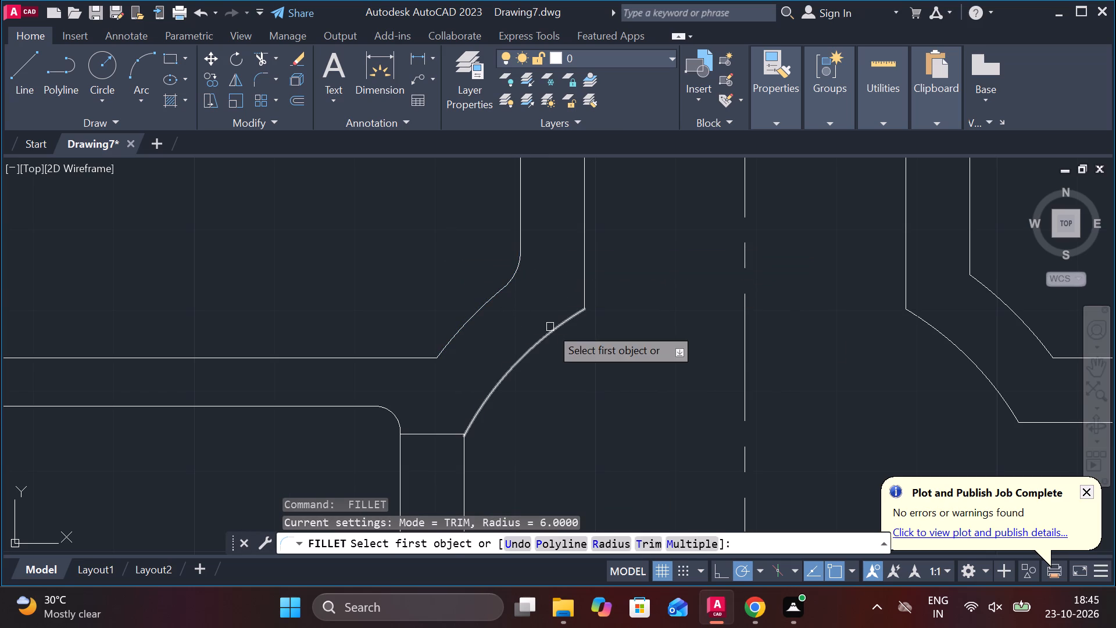
pyautogui.click(550, 327)
pyautogui.click(581, 282)
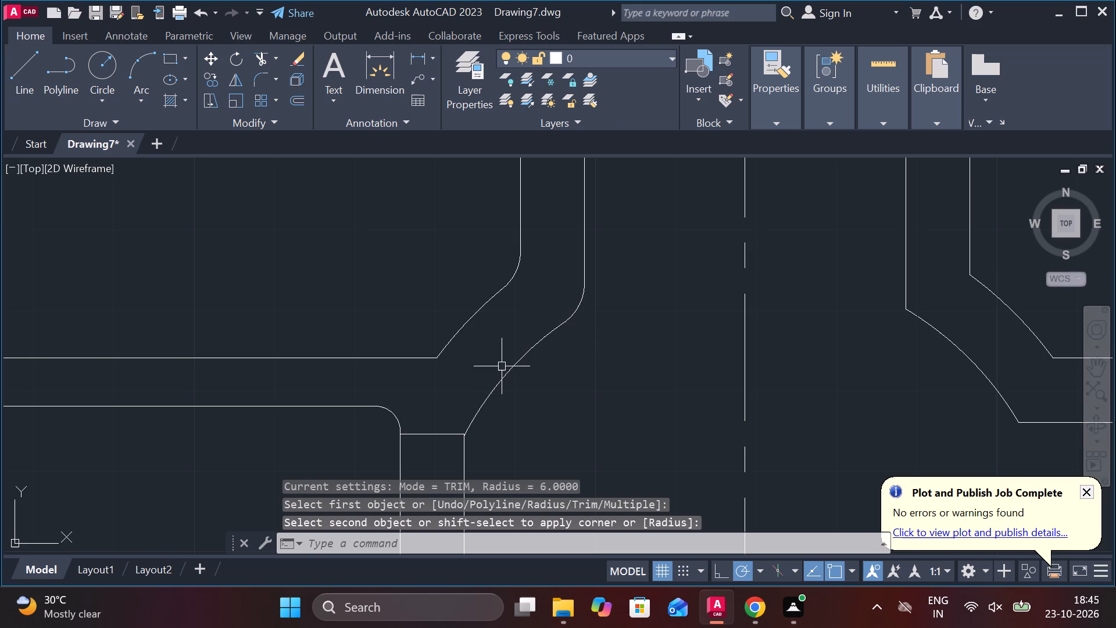
# Fillet the body's upper edge into the chamber's outer arc on the left side of the neck with radius 6.
pyautogui.press('space')
pyautogui.click(412, 356)
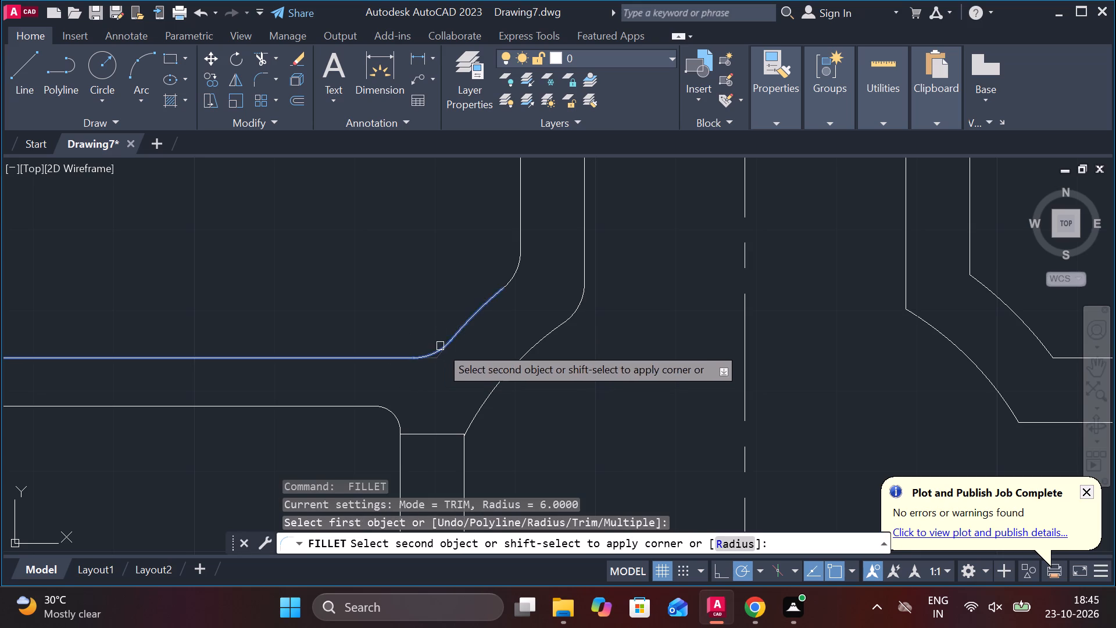
pyautogui.click(440, 346)
# Fillet the neck's right outer and inner walls into the chamber's outer and inner arcs with radius 6.
pyautogui.moveTo(464, 365); pyautogui.dragTo(555, 314, button='middle')
pyautogui.scroll(-1, 560, 335)
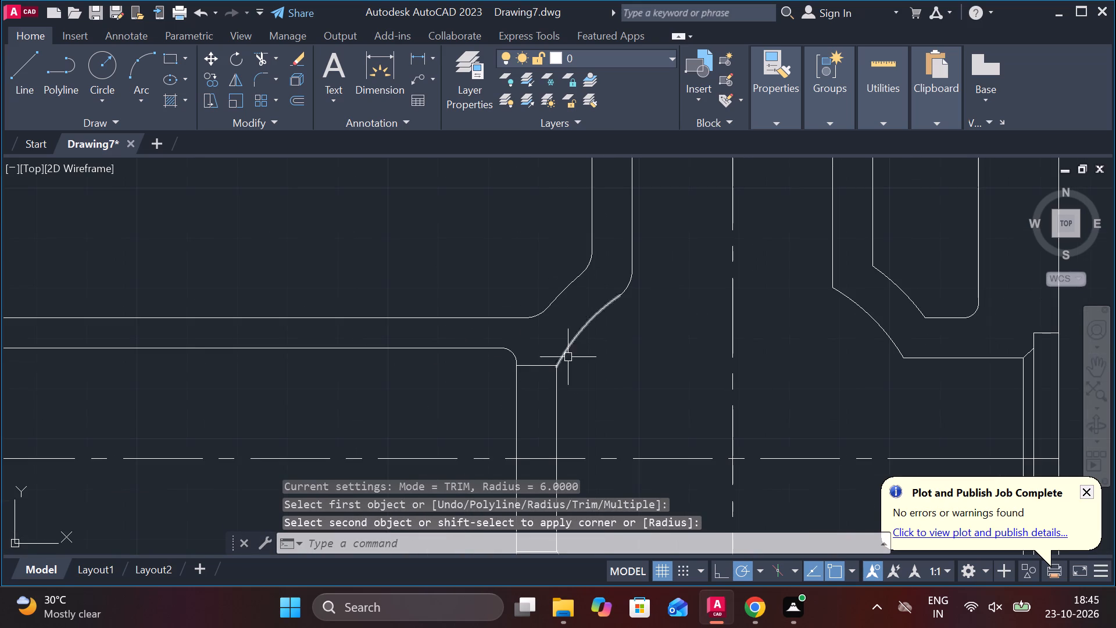
pyautogui.scroll(-1, 563, 357)
pyautogui.scroll(2, 582, 373)
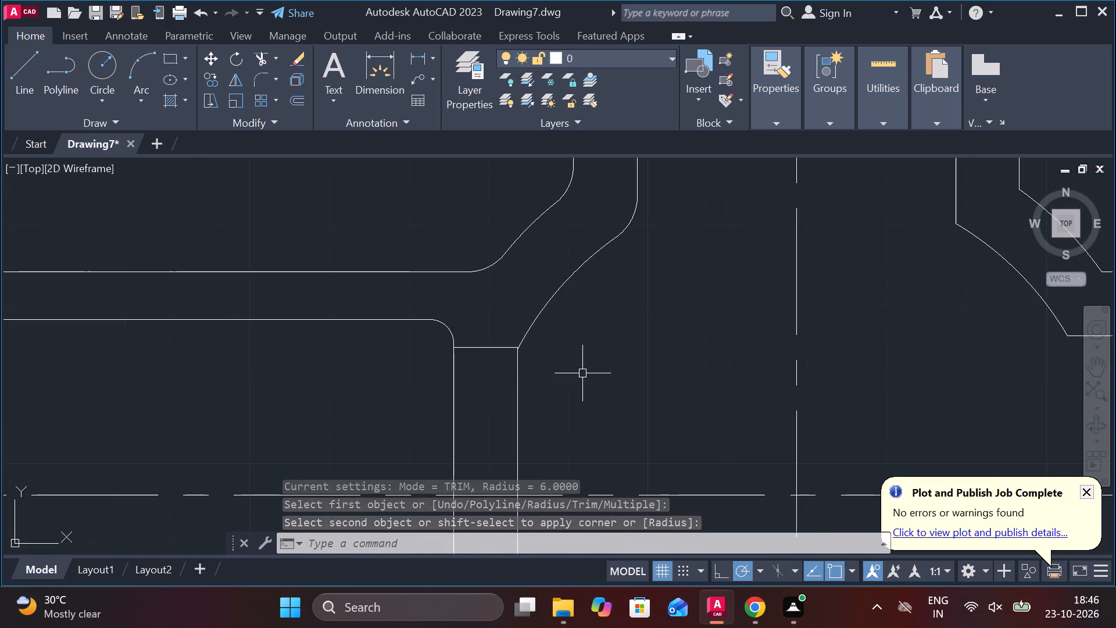
pyautogui.scroll(-1, 582, 373)
pyautogui.moveTo(591, 373); pyautogui.dragTo(514, 381, button='middle')
pyautogui.moveTo(717, 380); pyautogui.dragTo(621, 400, button='middle')
pyautogui.press('space')
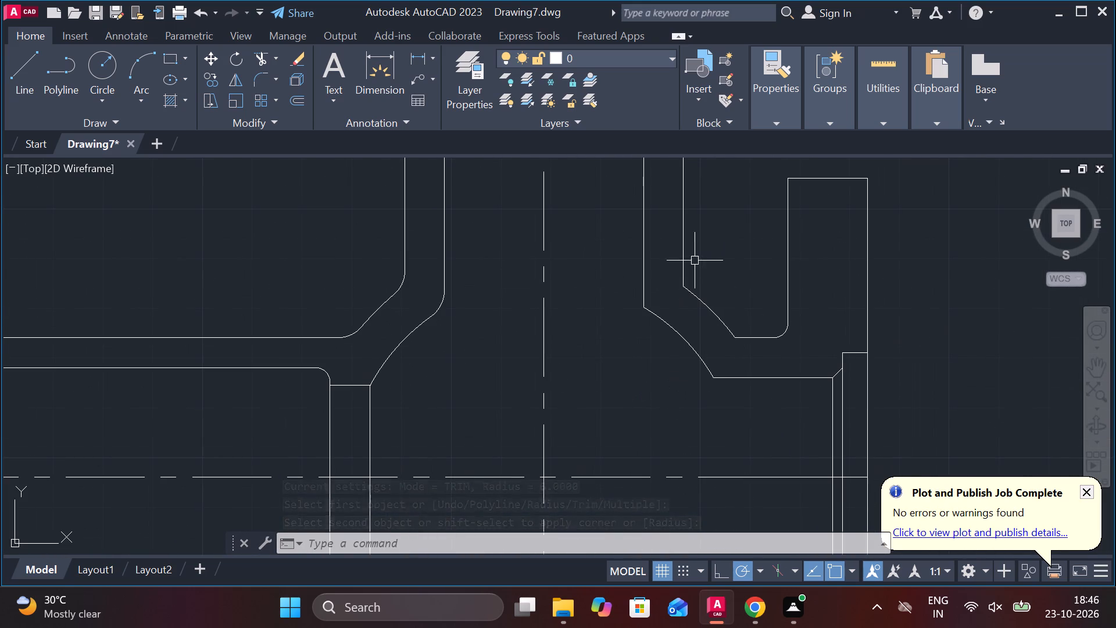
pyautogui.click(683, 256)
pyautogui.click(688, 292)
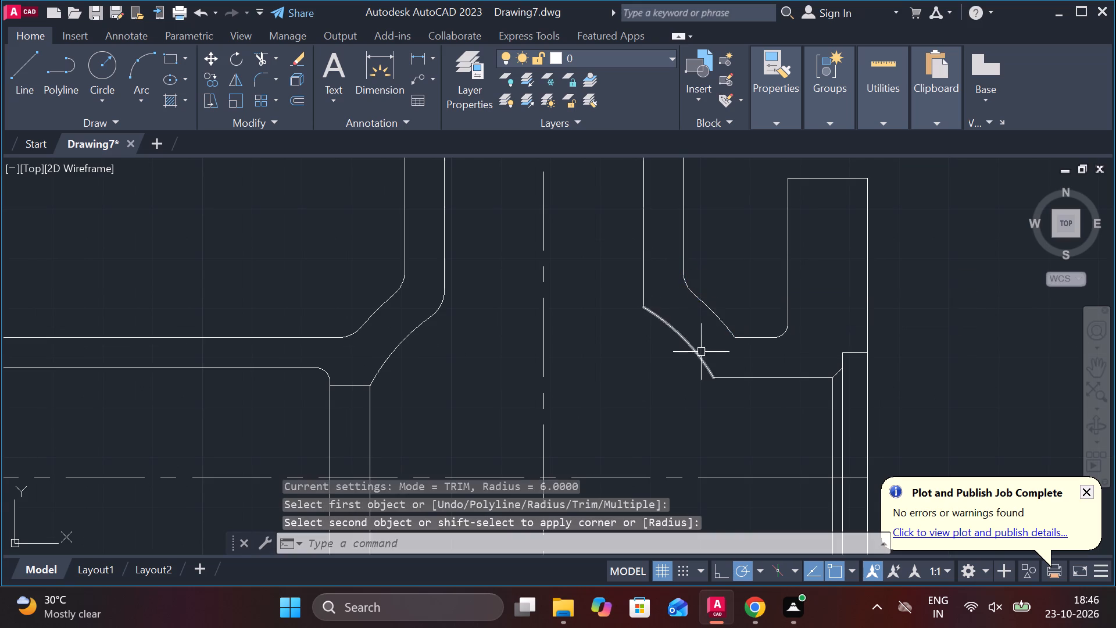
pyautogui.press('space')
pyautogui.click(642, 274)
pyautogui.click(656, 313)
# Fillet the chamber's upper-right inner arc into the bore's top edge and its outer arc into the body's short upper edge, radius 6.
pyautogui.press('space')
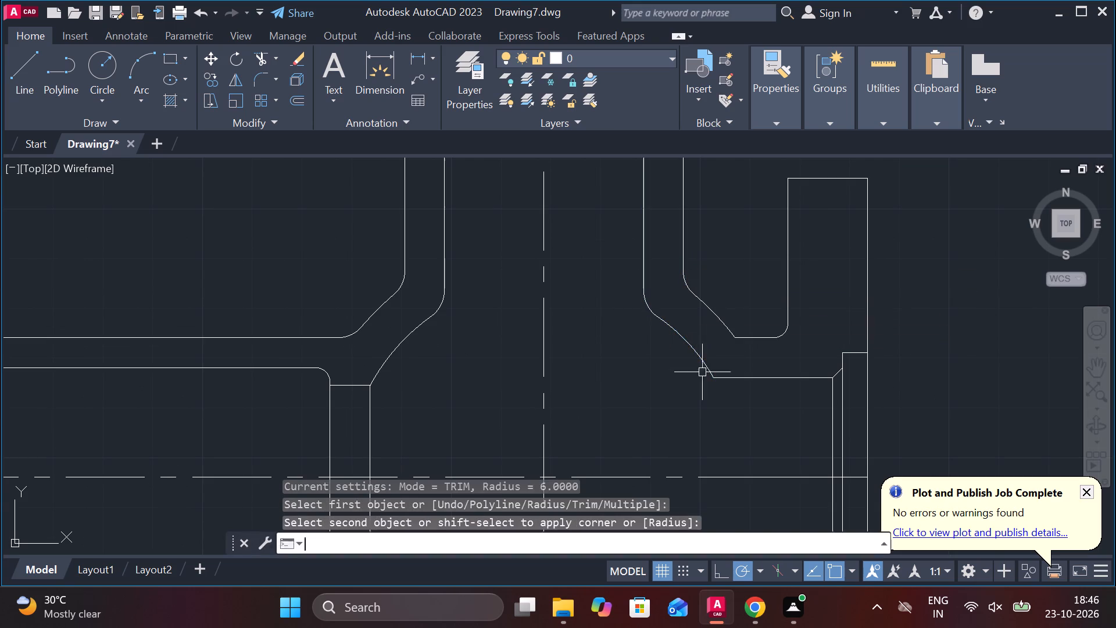
pyautogui.click(706, 363)
pyautogui.click(728, 380)
pyautogui.scroll(-1, 704, 402)
pyautogui.scroll(1, 745, 340)
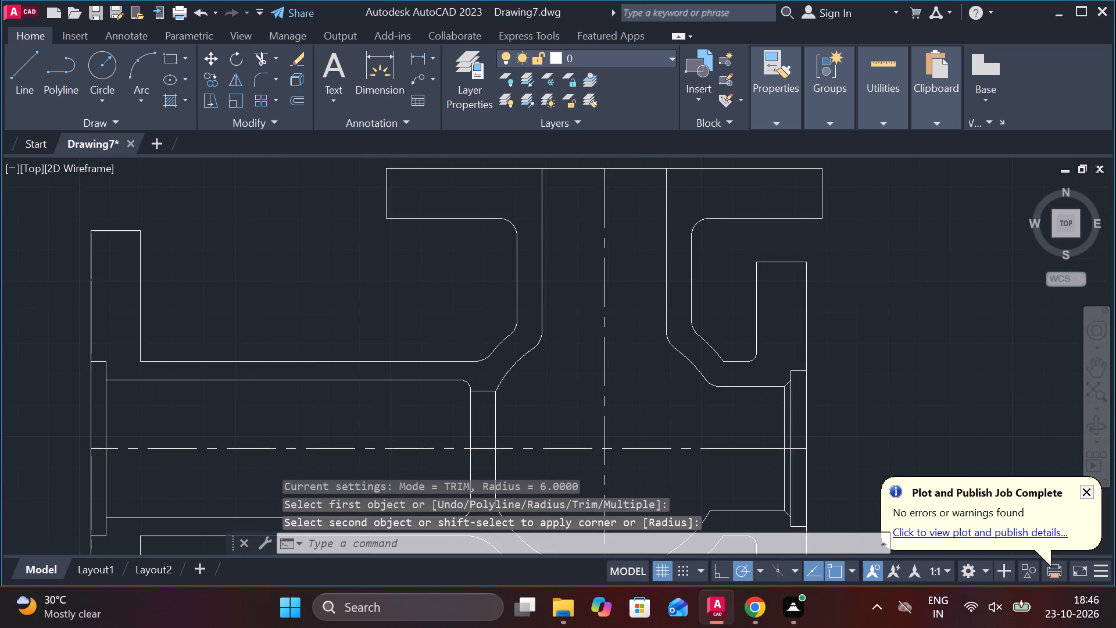
pyautogui.press('space')
pyautogui.click(702, 362)
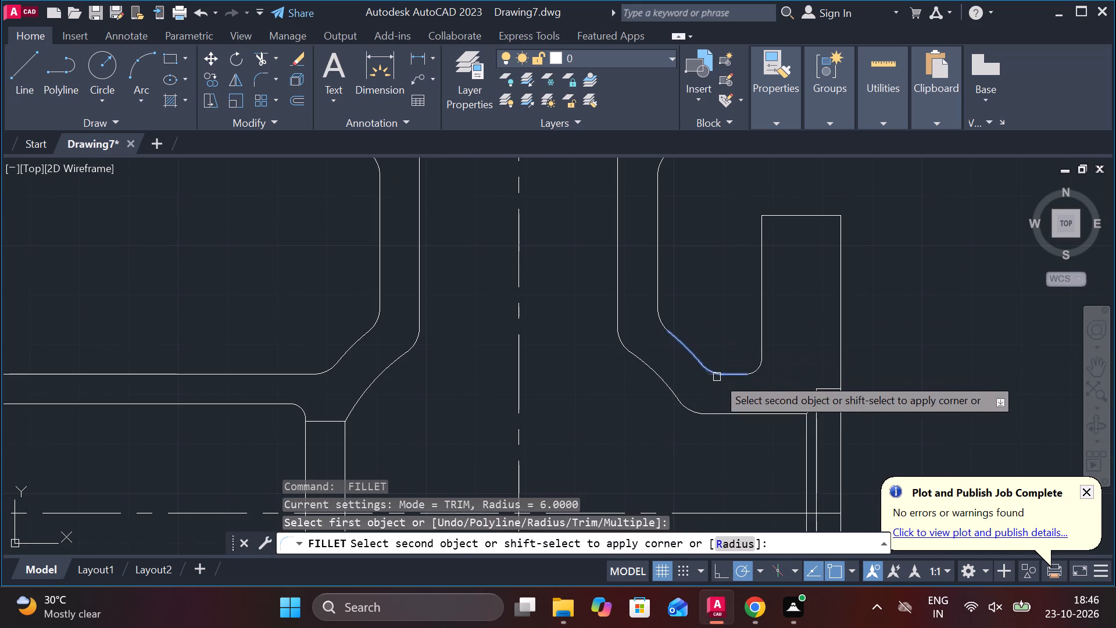
pyautogui.click(717, 377)
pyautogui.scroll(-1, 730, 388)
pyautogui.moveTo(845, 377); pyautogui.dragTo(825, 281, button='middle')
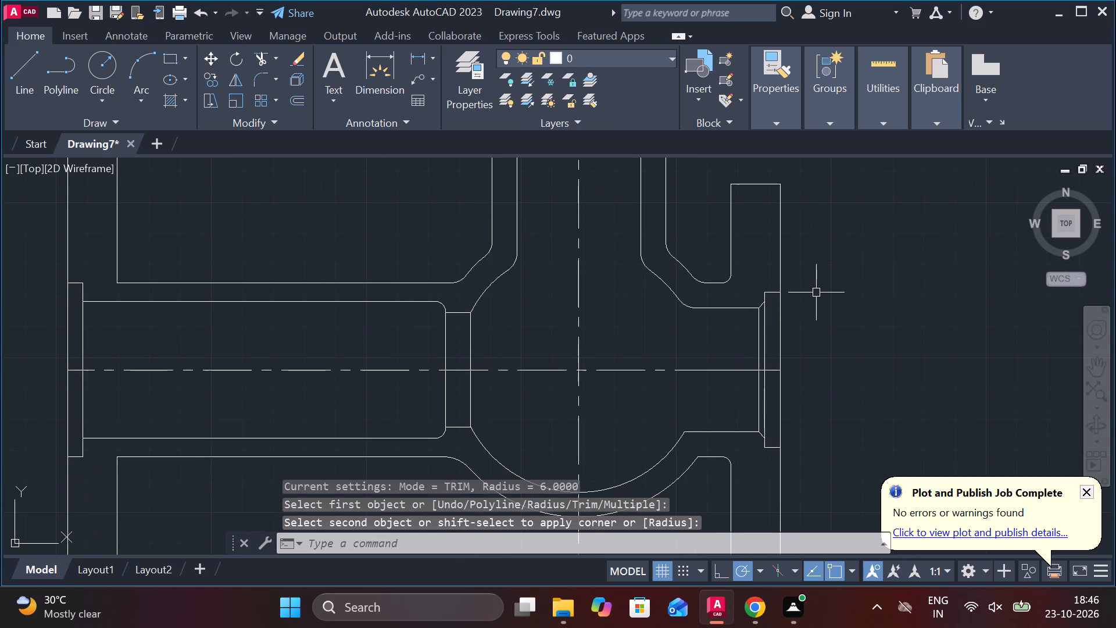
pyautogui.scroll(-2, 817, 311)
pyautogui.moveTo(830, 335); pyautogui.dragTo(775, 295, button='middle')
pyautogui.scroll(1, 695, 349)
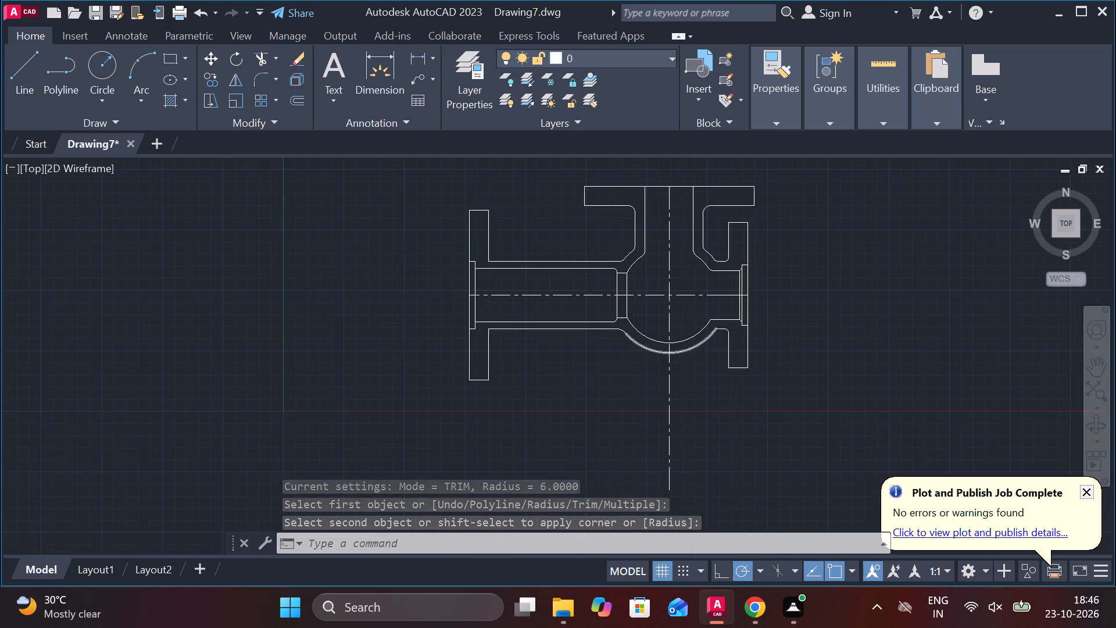
# Fillet the chamber's lower-right outer arc into the body's short lower edge and its inner arc into the bore's bottom edge, radius 6.
pyautogui.scroll(2, 695, 349)
pyautogui.middleClick(368, 363)
pyautogui.moveTo(775, 319); pyautogui.dragTo(710, 406, button='middle')
pyautogui.scroll(2, 709, 388)
pyautogui.scroll(-3, 717, 395)
pyautogui.scroll(2, 711, 405)
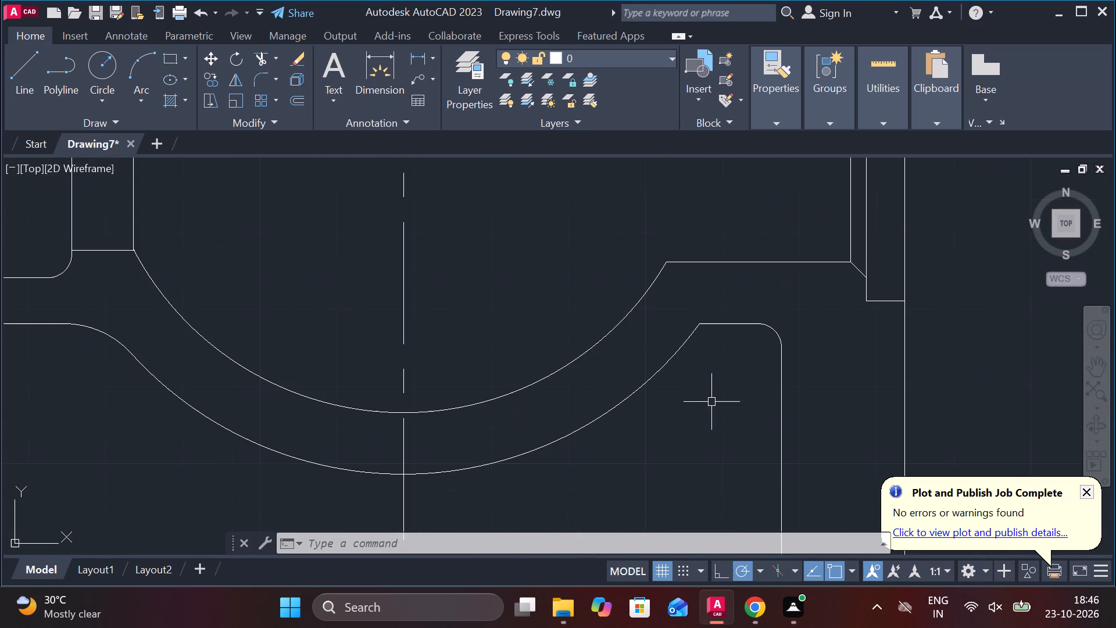
pyautogui.press('space')
pyautogui.click(715, 328)
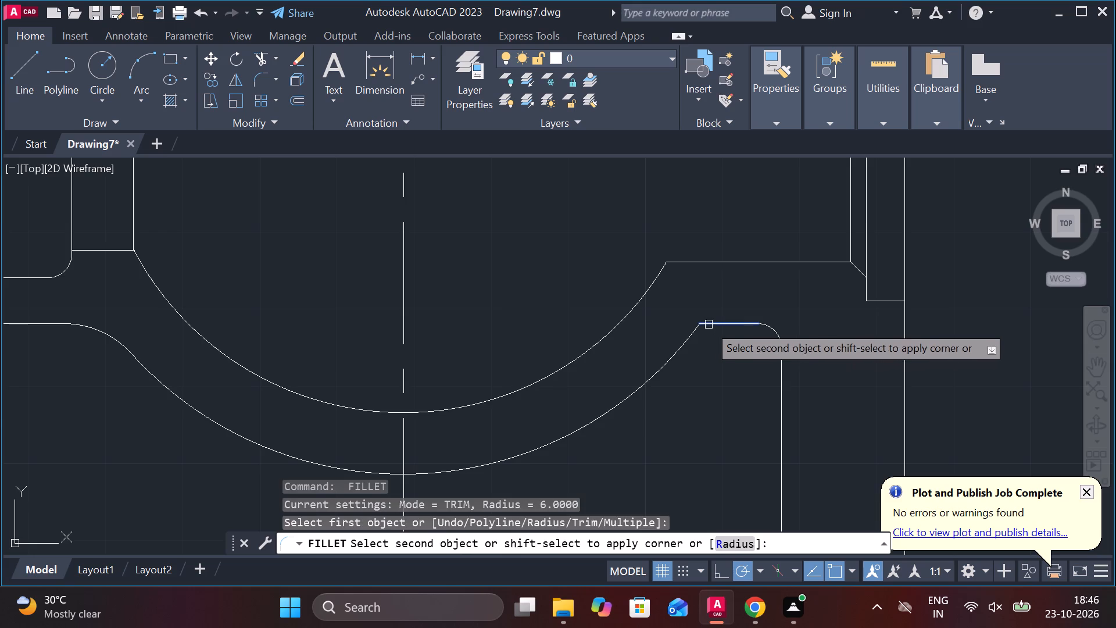
pyautogui.click(697, 333)
pyautogui.press('space')
pyautogui.click(681, 259)
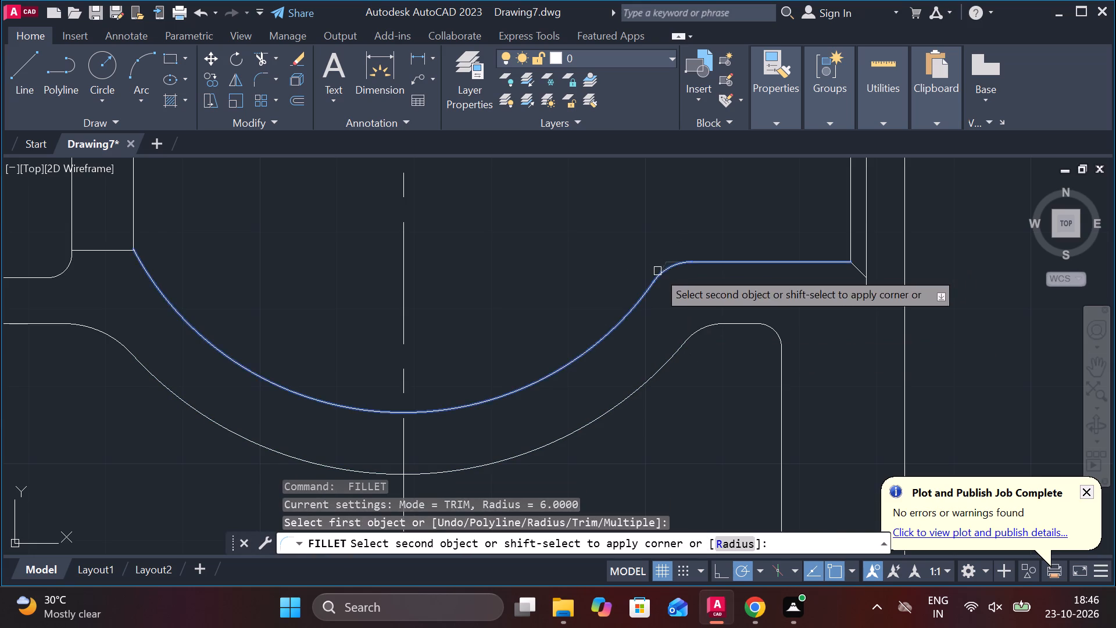
pyautogui.click(657, 271)
pyautogui.scroll(-3, 679, 281)
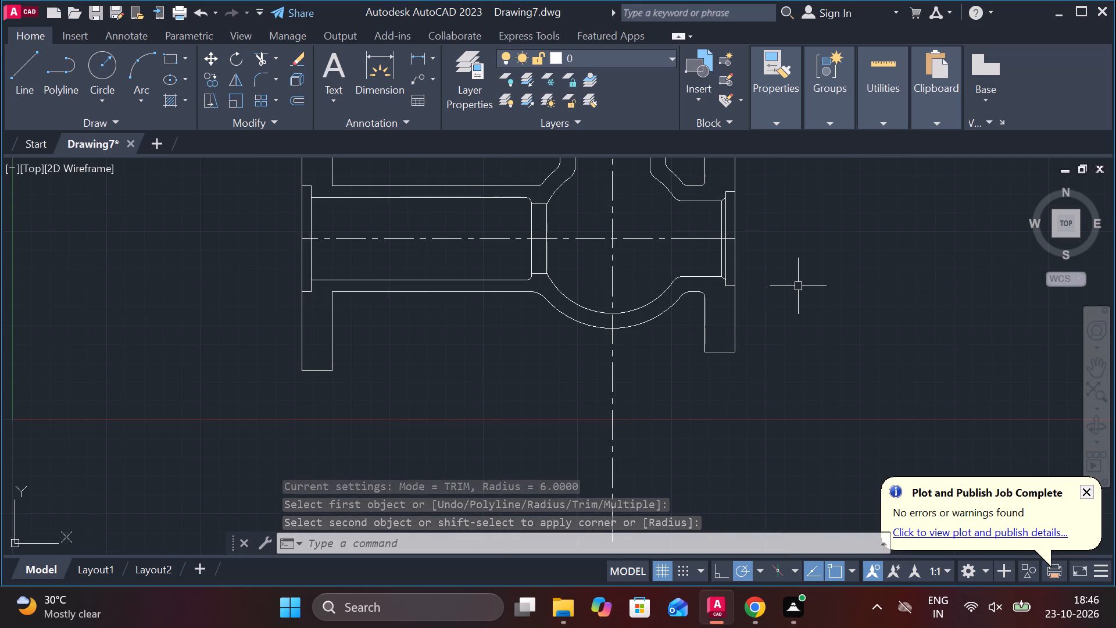
pyautogui.scroll(-1, 792, 287)
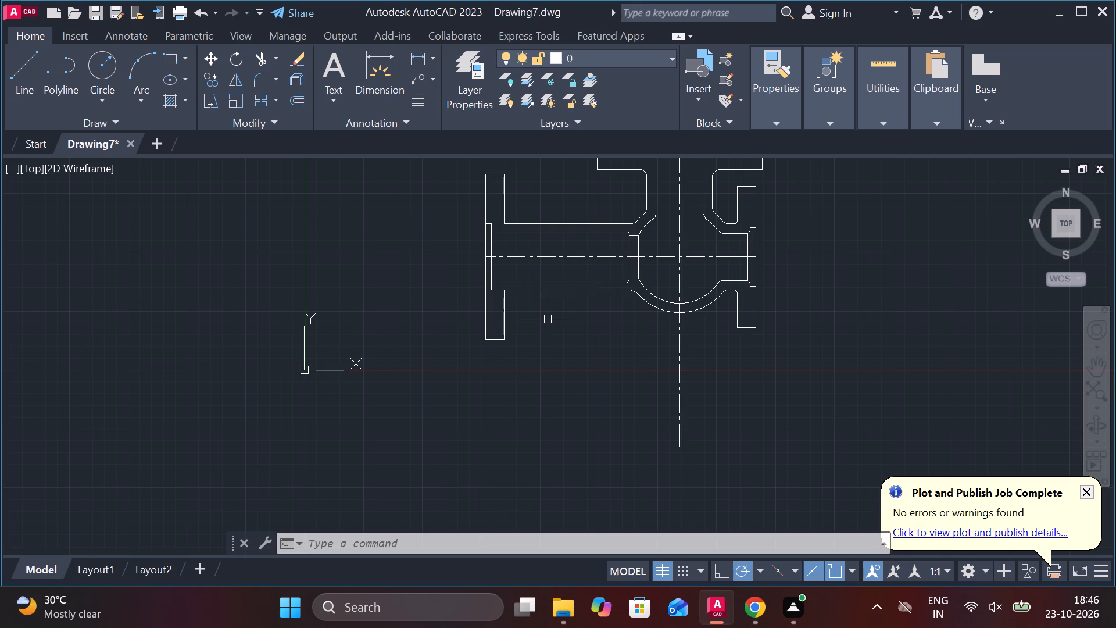
# Erase the extra line lying over the horizontal centreline in the bore to the right of the chamber.
pyautogui.scroll(2, 588, 220)
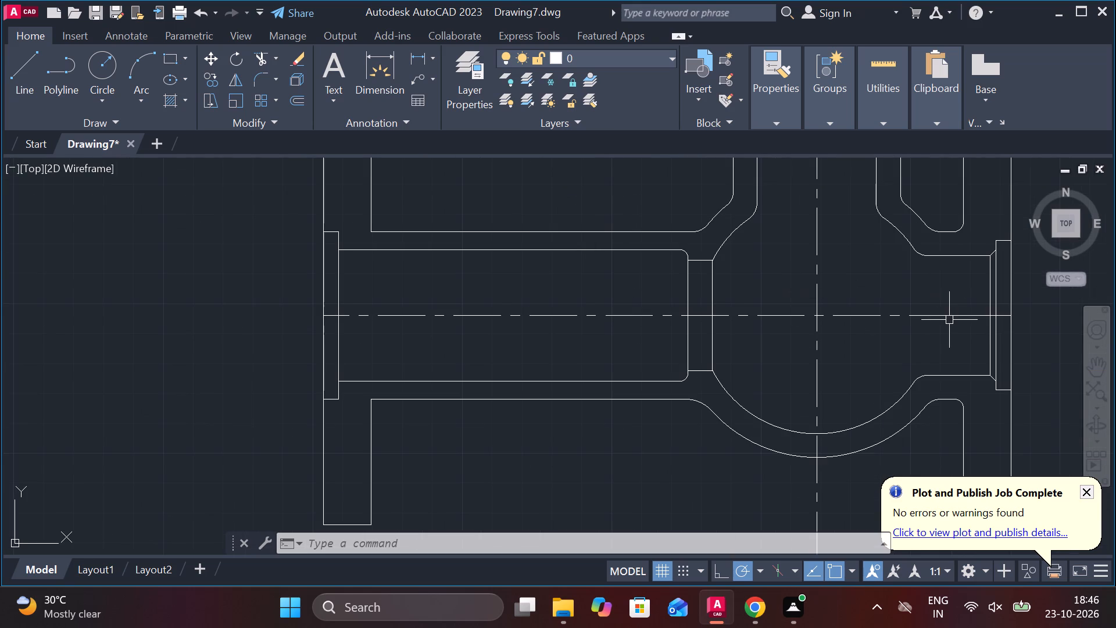
pyautogui.click(951, 318)
pyautogui.write('E')
pyautogui.press('space')
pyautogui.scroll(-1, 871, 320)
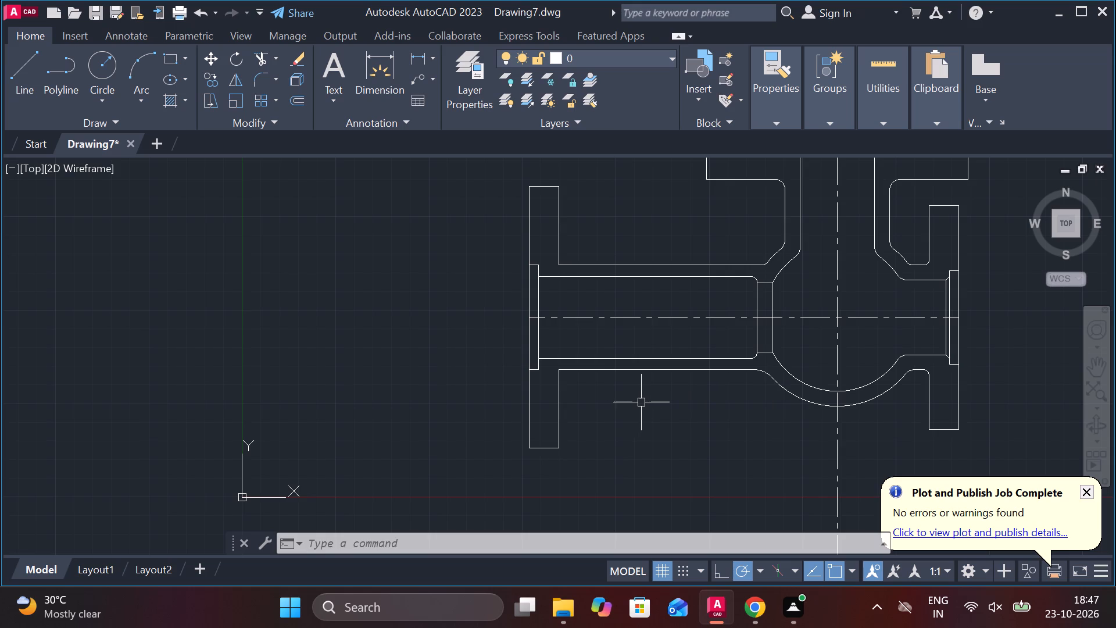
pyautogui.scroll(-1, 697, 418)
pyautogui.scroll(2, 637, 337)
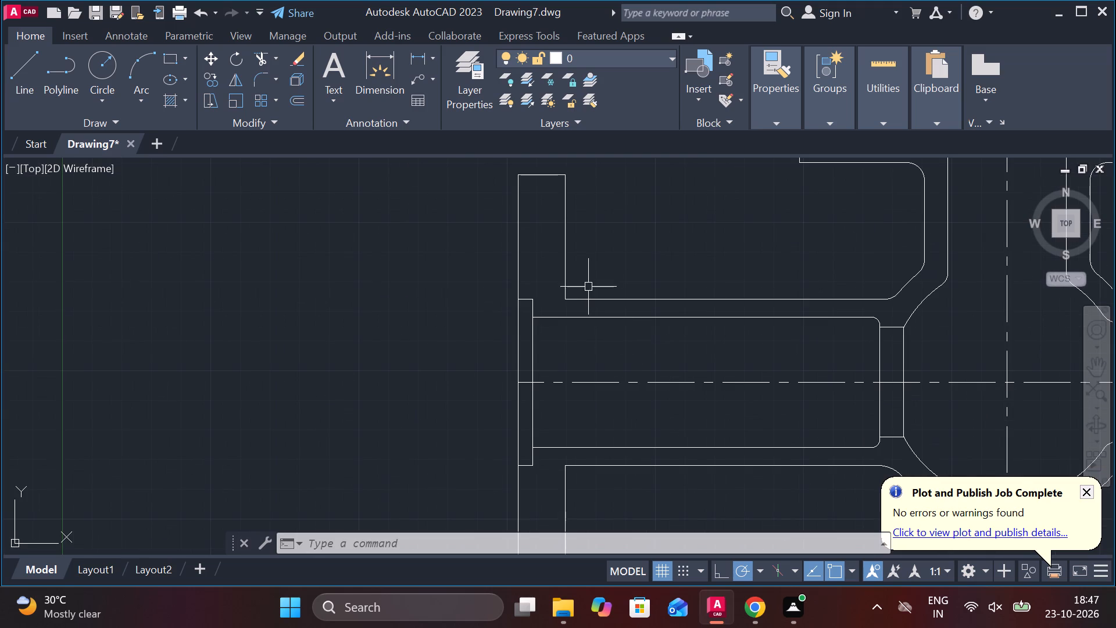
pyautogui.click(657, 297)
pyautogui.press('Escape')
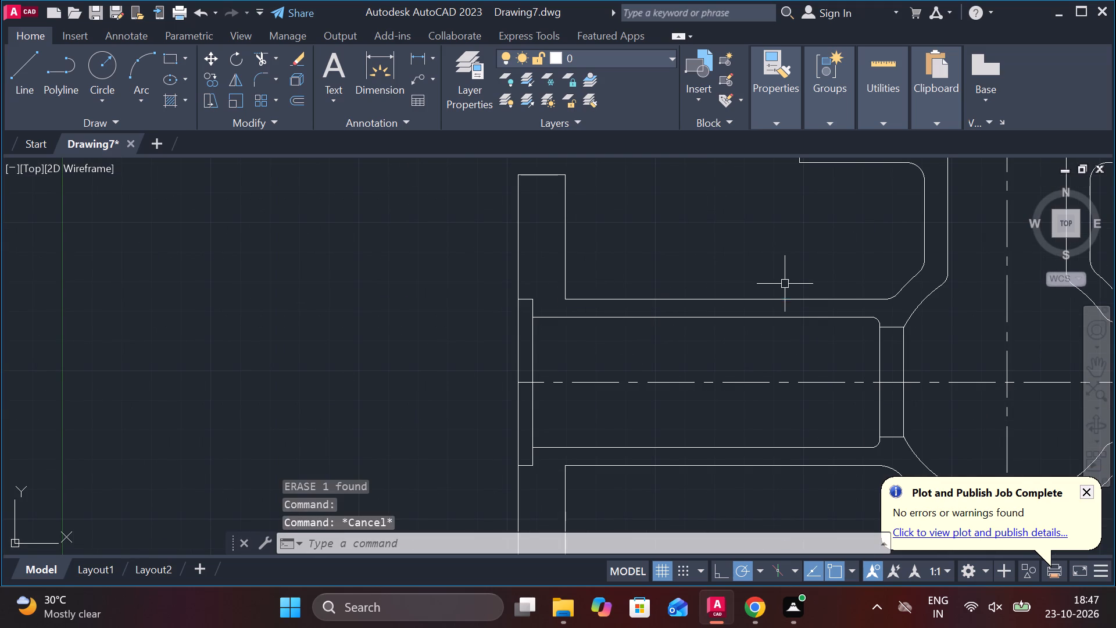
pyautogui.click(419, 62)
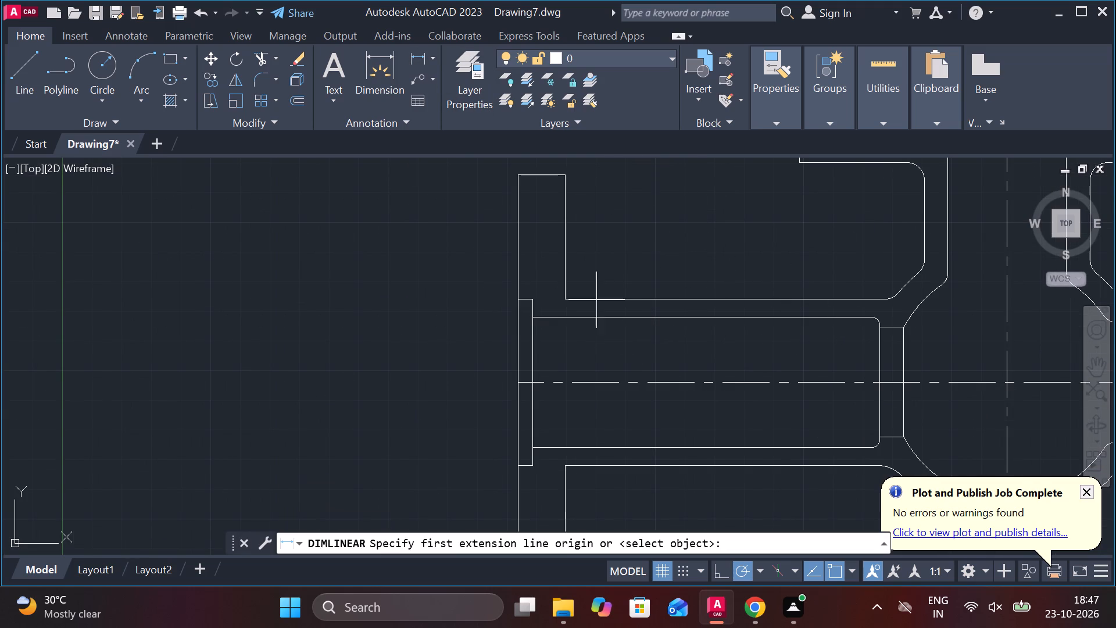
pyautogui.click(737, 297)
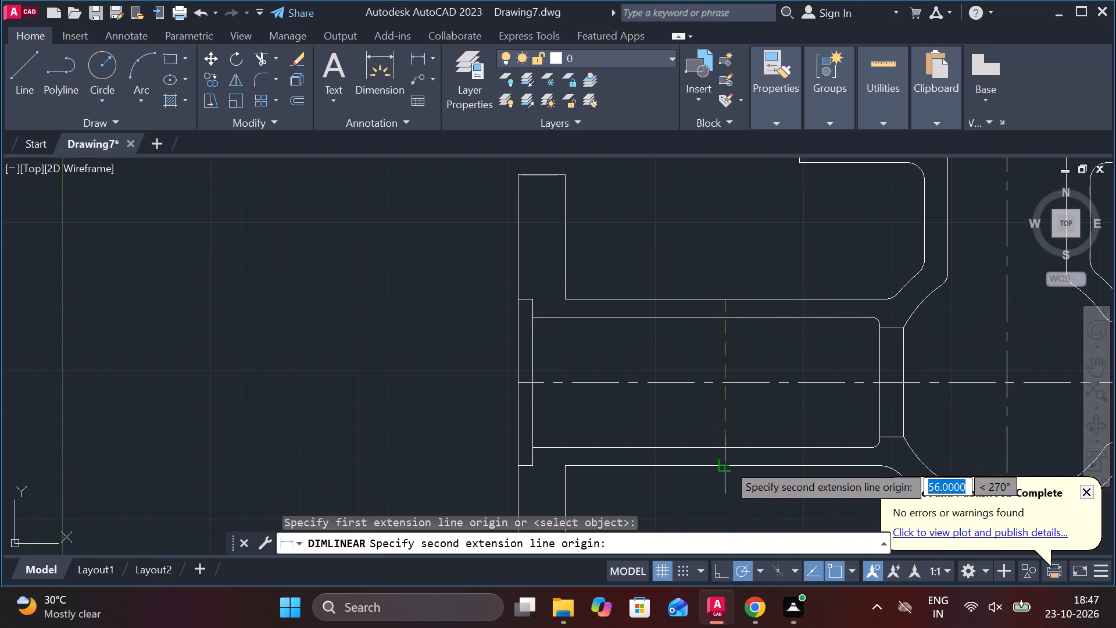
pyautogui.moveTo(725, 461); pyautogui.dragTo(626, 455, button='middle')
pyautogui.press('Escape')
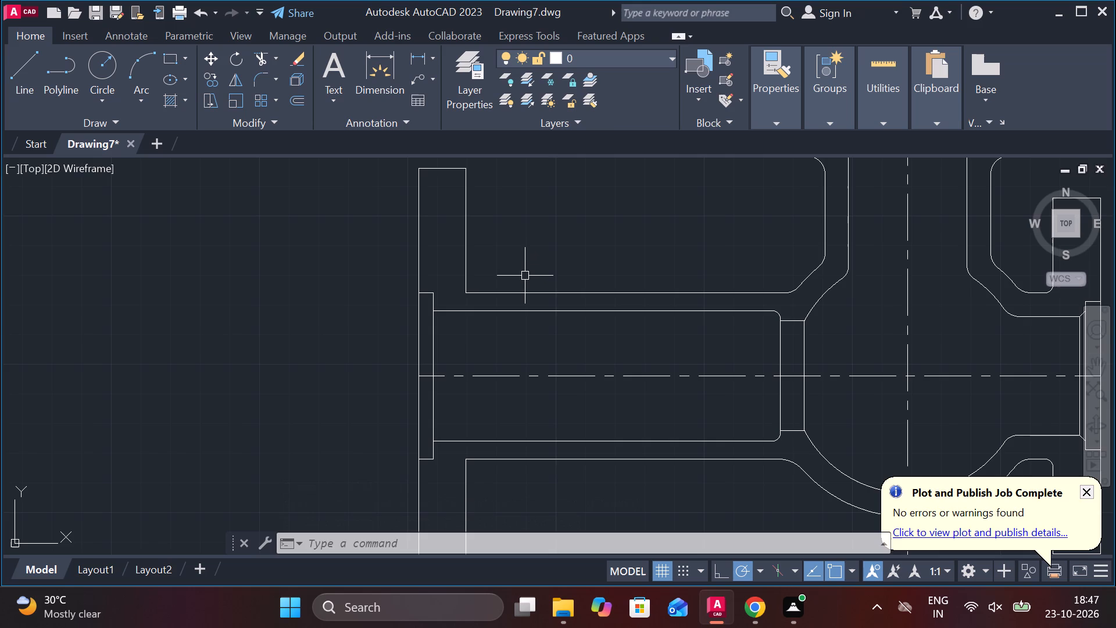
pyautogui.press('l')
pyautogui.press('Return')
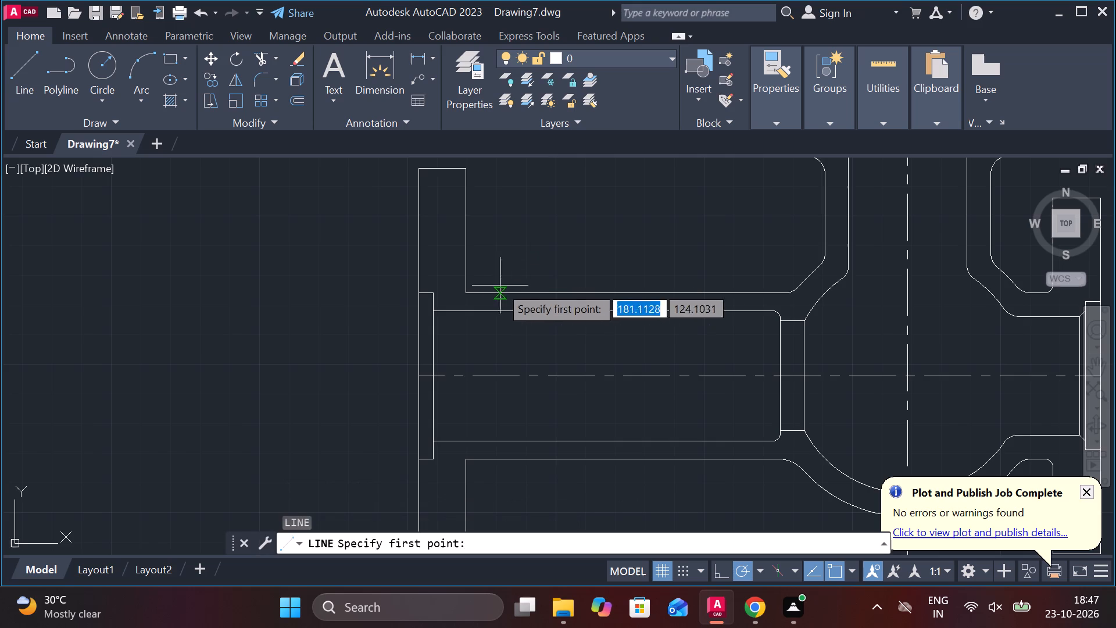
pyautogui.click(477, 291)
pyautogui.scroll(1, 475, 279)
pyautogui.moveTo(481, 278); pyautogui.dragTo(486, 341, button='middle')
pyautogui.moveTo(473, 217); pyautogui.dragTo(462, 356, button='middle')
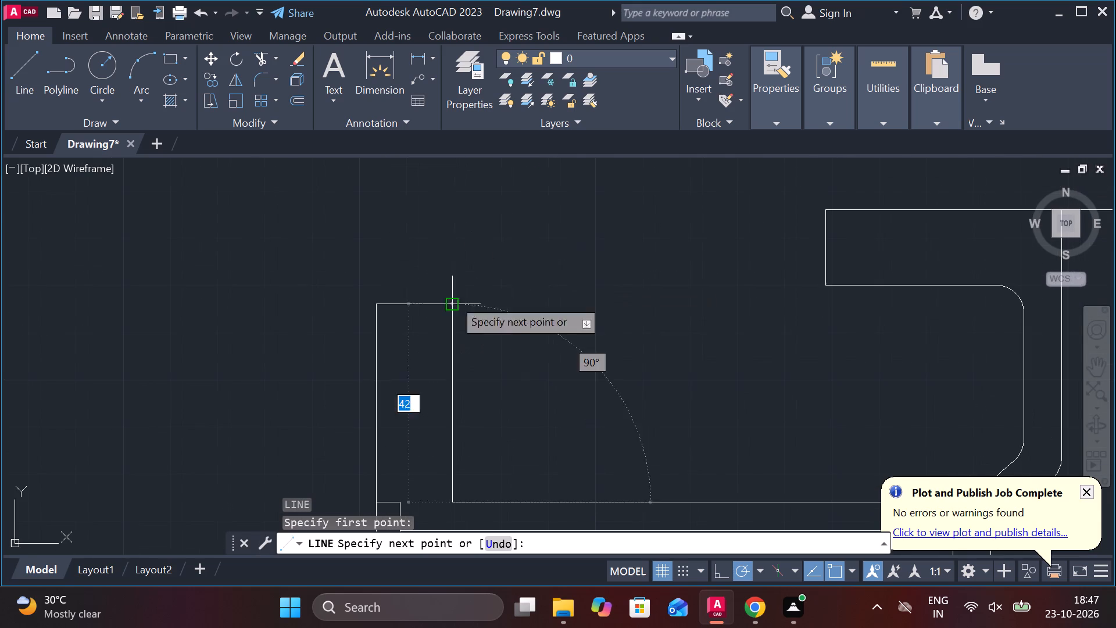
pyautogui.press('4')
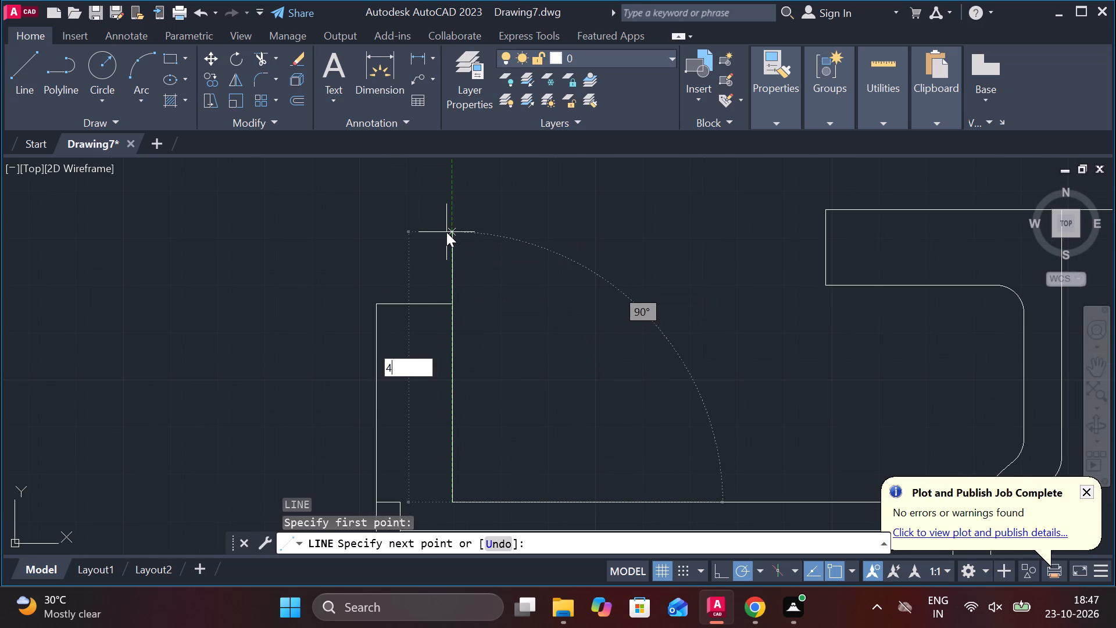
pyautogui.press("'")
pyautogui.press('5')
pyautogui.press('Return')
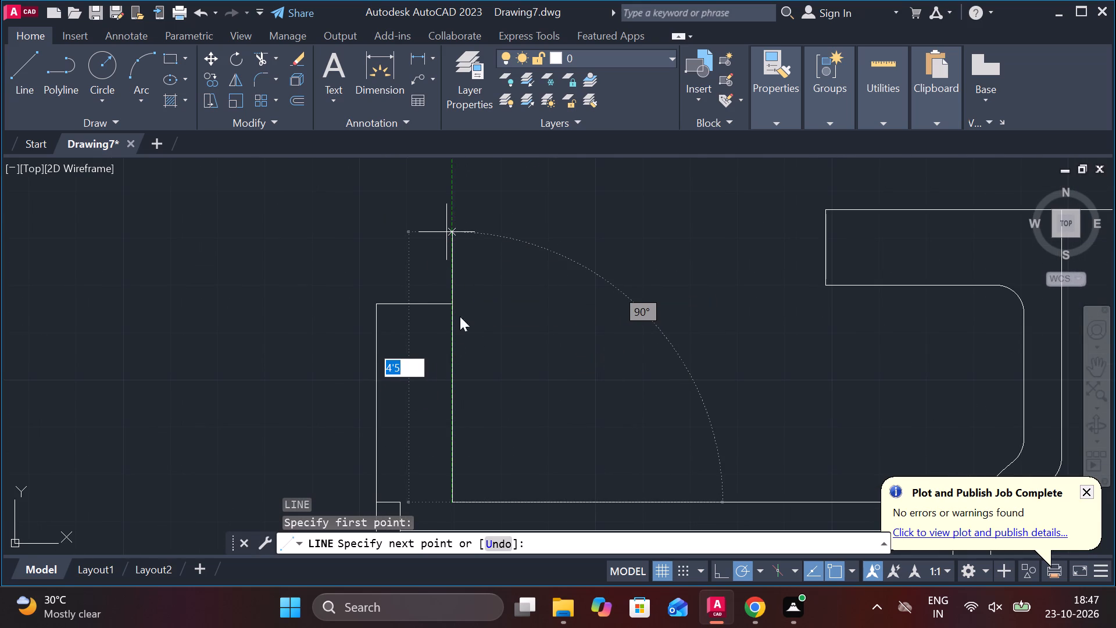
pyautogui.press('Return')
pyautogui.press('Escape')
# Draw a sloped line from 4.5 above the left flange's upper inner corner to the fillet where the body's upper edge meets the chamber.
pyautogui.write('4.')
pyautogui.press('5')
pyautogui.press('Return')
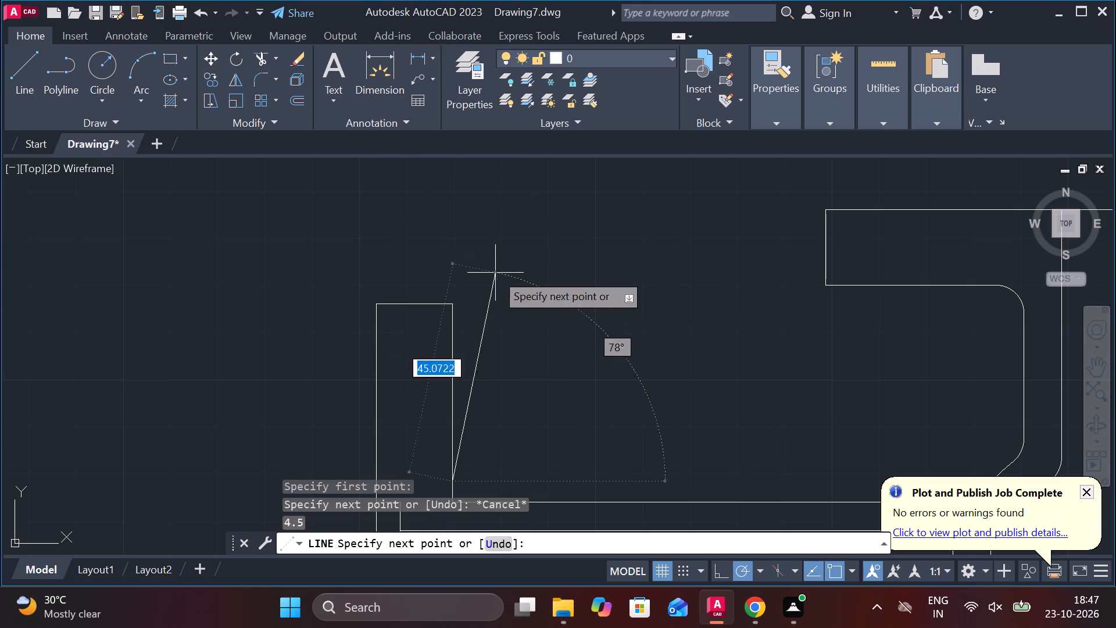
pyautogui.scroll(-2, 636, 336)
pyautogui.moveTo(640, 349); pyautogui.dragTo(542, 295, button='middle')
pyautogui.scroll(2, 557, 329)
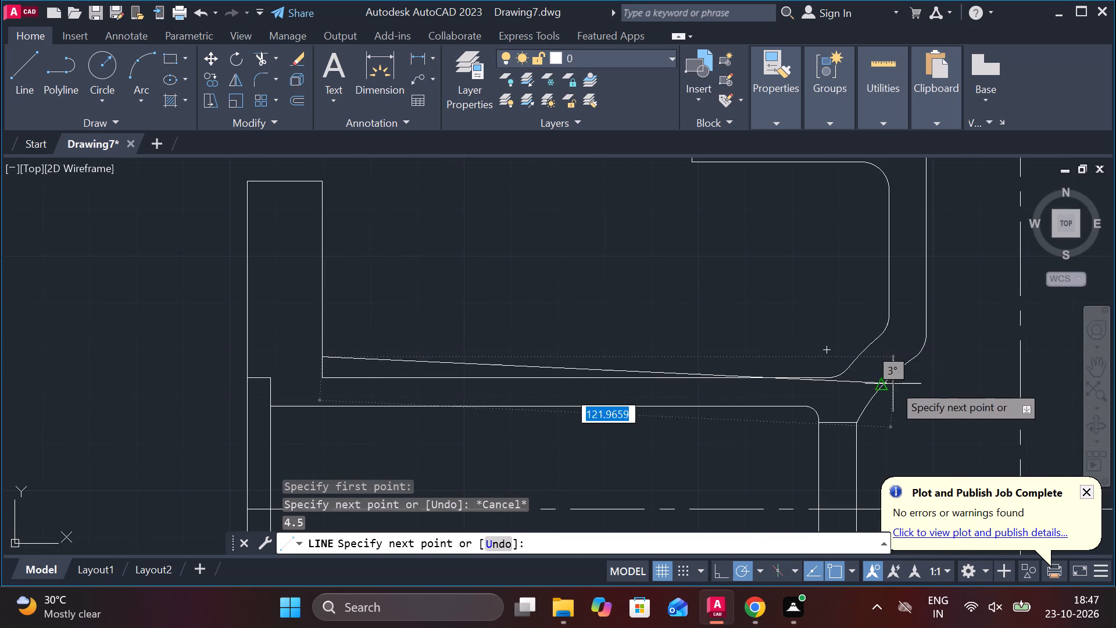
pyautogui.click(843, 378)
pyautogui.press('Escape')
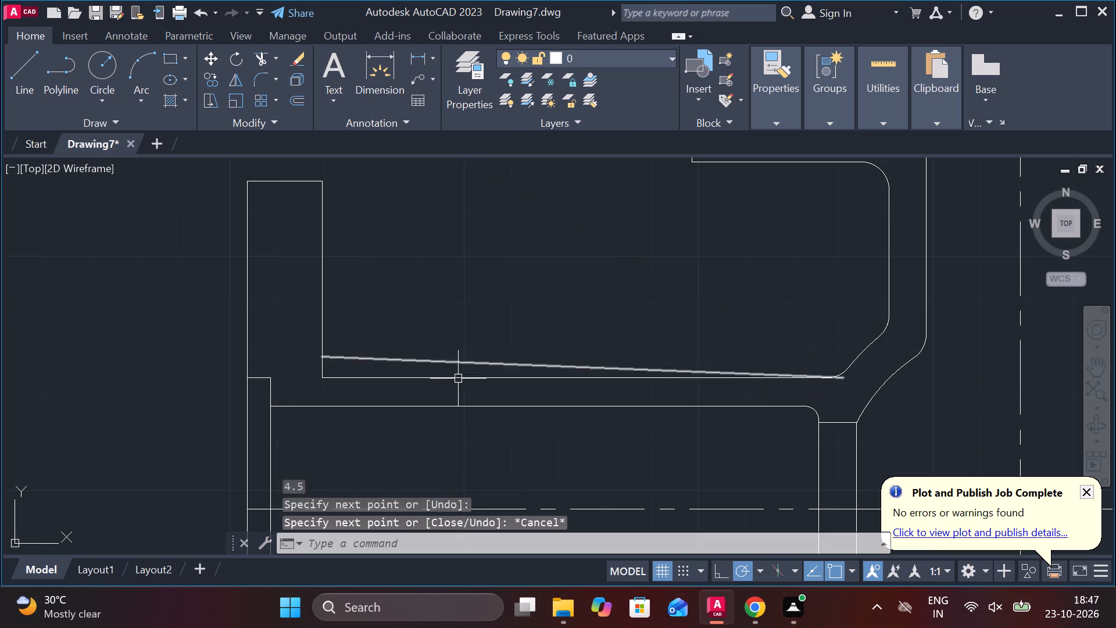
# Trim away the straight upper edge beneath the sloped line, the flange stub below it and the overlapping ends at the chamber fillet.
pyautogui.write('TR')
pyautogui.press('space')
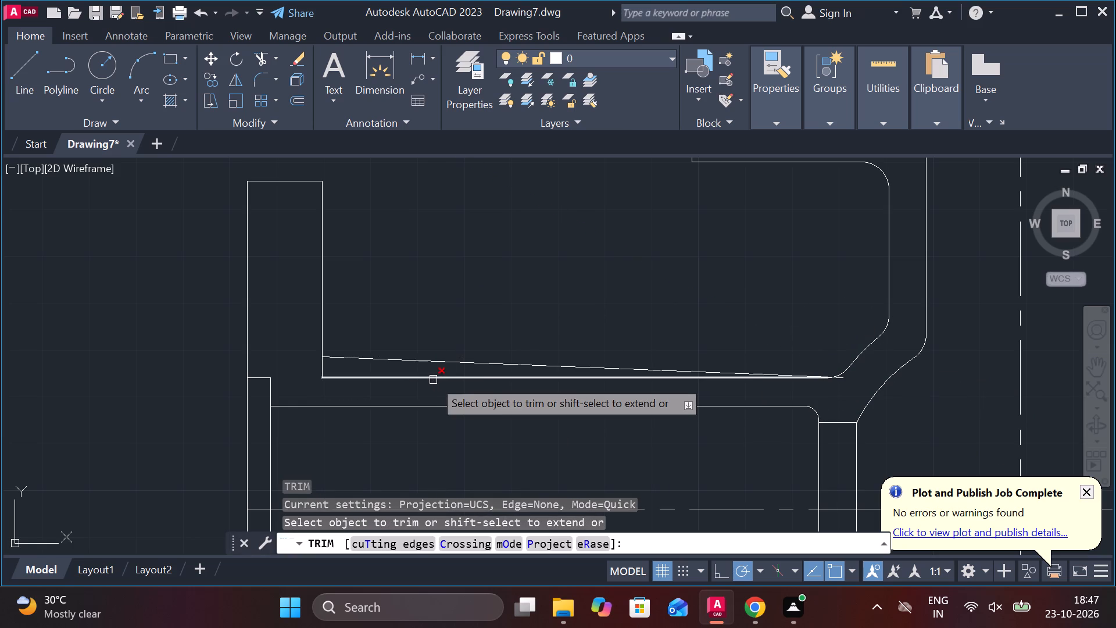
pyautogui.click(431, 380)
pyautogui.click(322, 369)
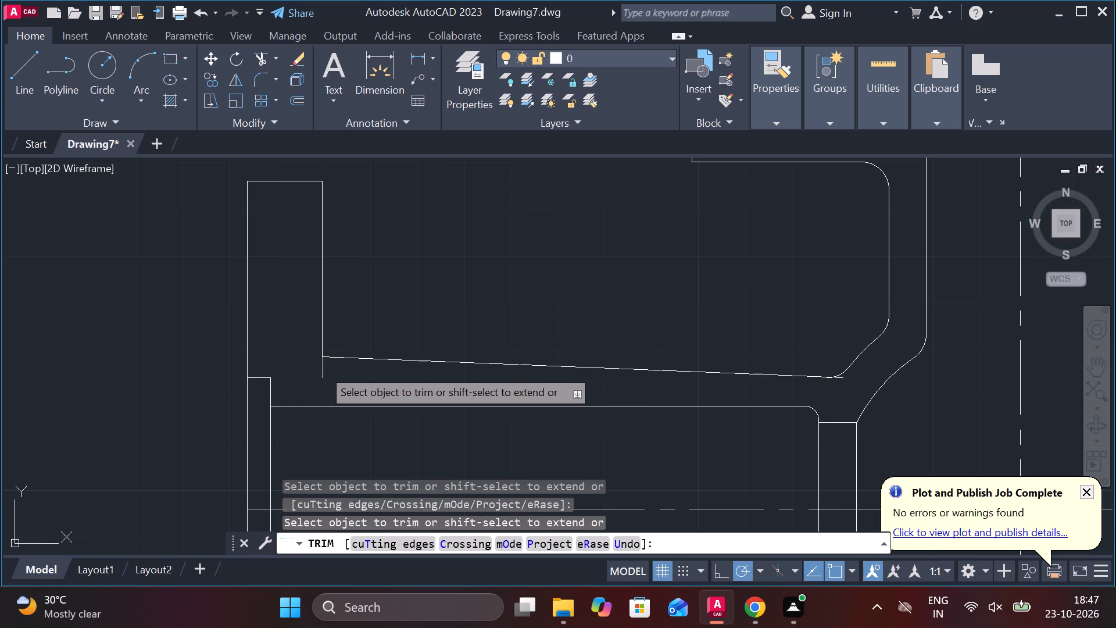
pyautogui.scroll(2, 852, 386)
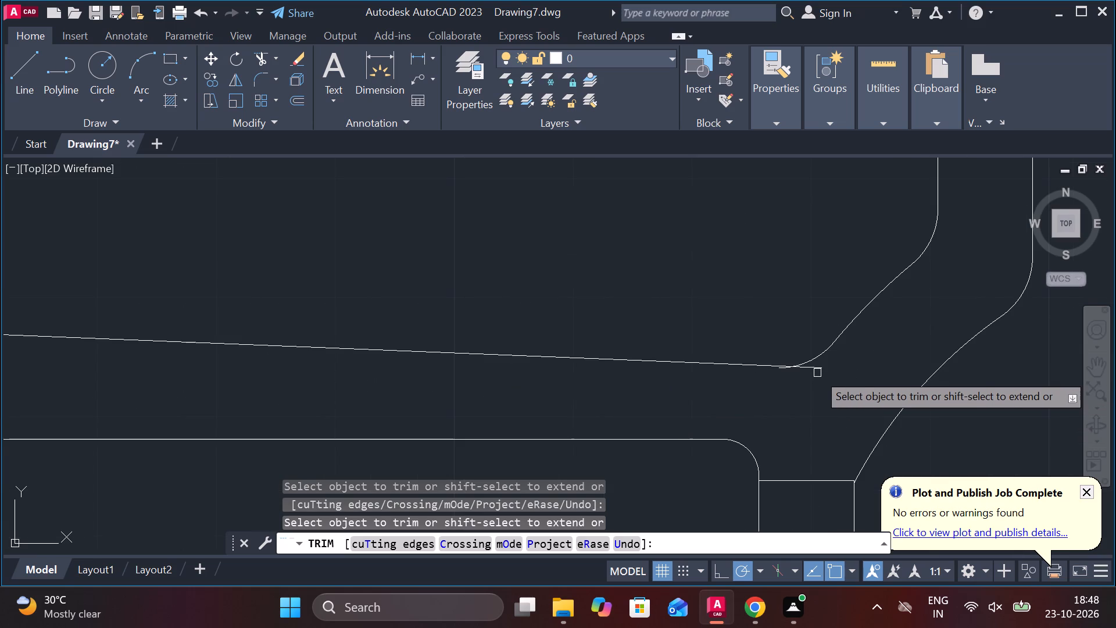
pyautogui.click(810, 369)
pyautogui.scroll(2, 785, 377)
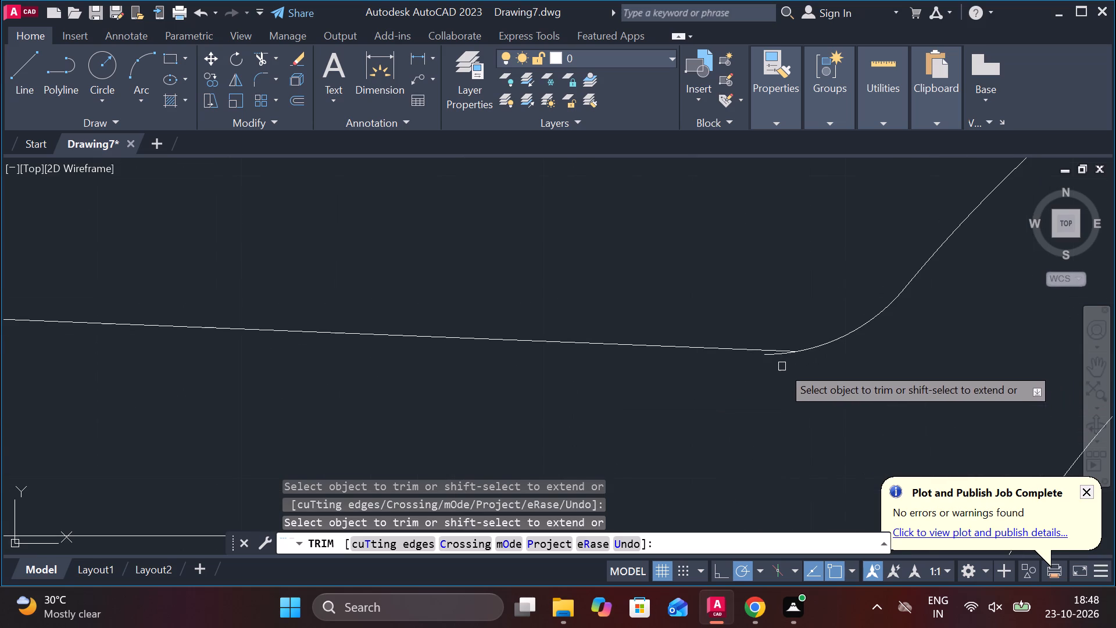
pyautogui.click(770, 360)
pyautogui.click(772, 359)
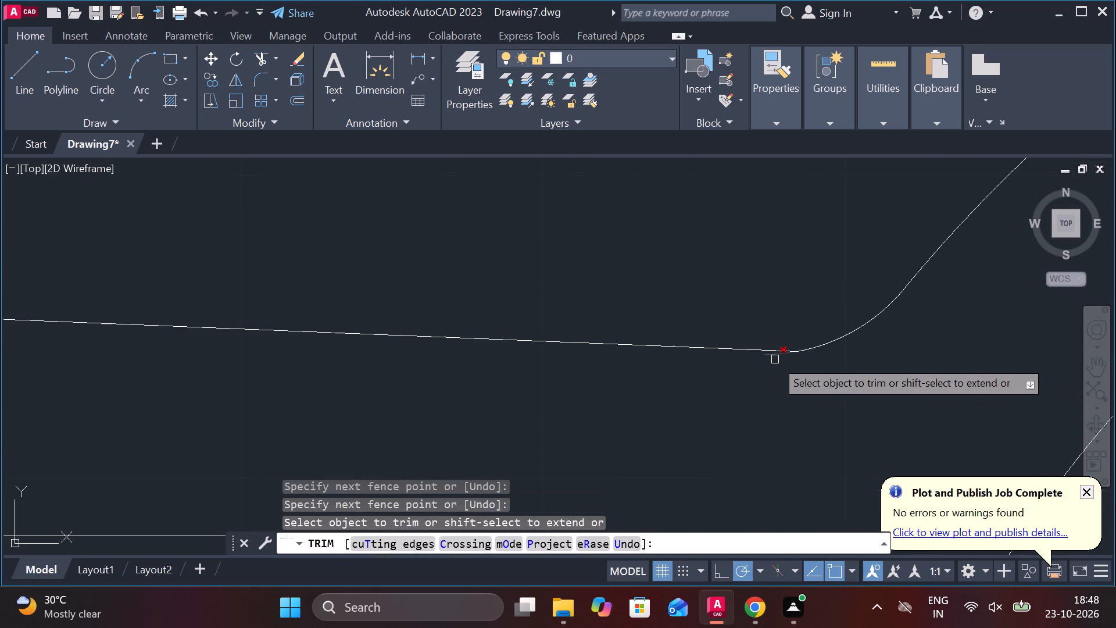
pyautogui.click(770, 358)
pyautogui.scroll(-2, 813, 381)
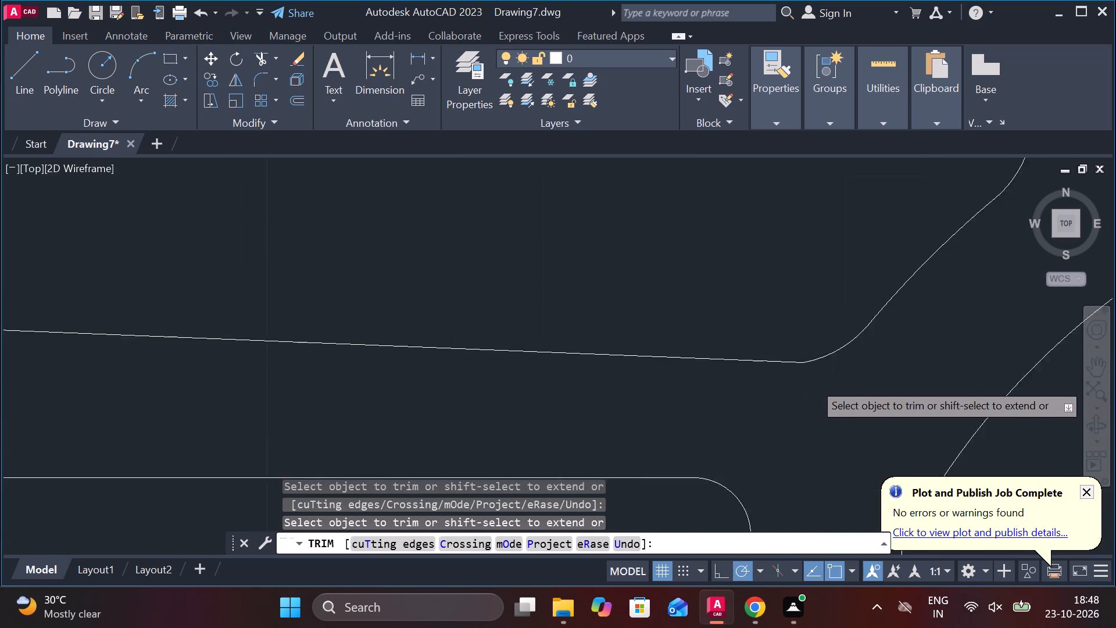
pyautogui.scroll(-3, 813, 382)
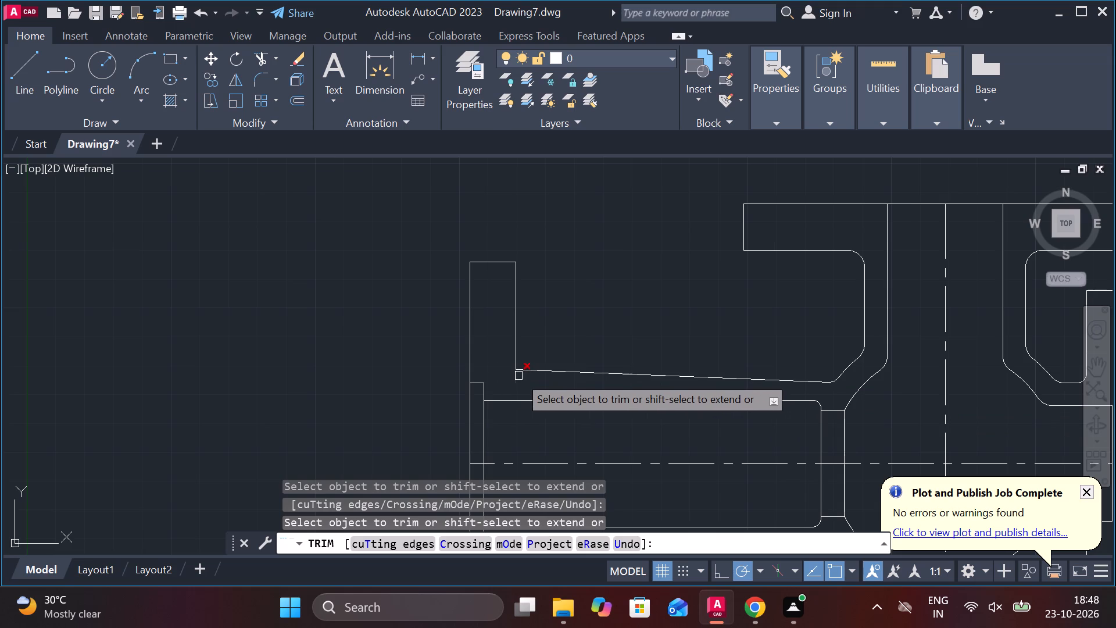
pyautogui.click(518, 376)
pyautogui.scroll(-2, 641, 354)
pyautogui.moveTo(641, 354); pyautogui.dragTo(623, 292, button='middle')
pyautogui.scroll(2, 636, 319)
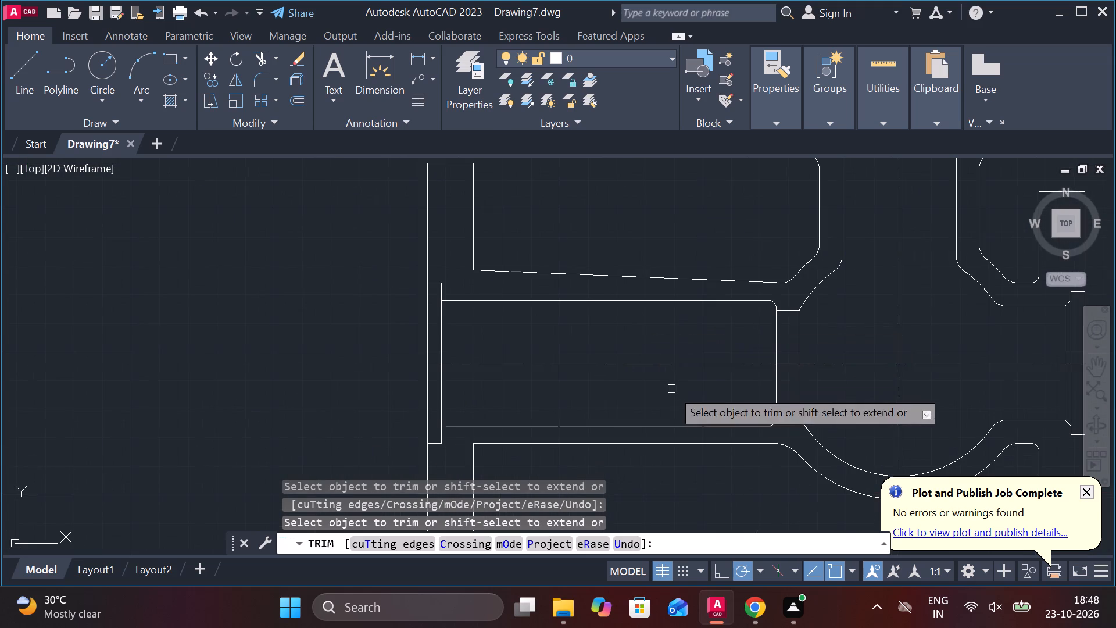
pyautogui.press('Escape')
# Mirror the sloped upper edge about the horizontal centreline, keeping the source line.
pyautogui.click(658, 280)
pyautogui.write('MI')
pyautogui.press('Return')
pyautogui.click(900, 361)
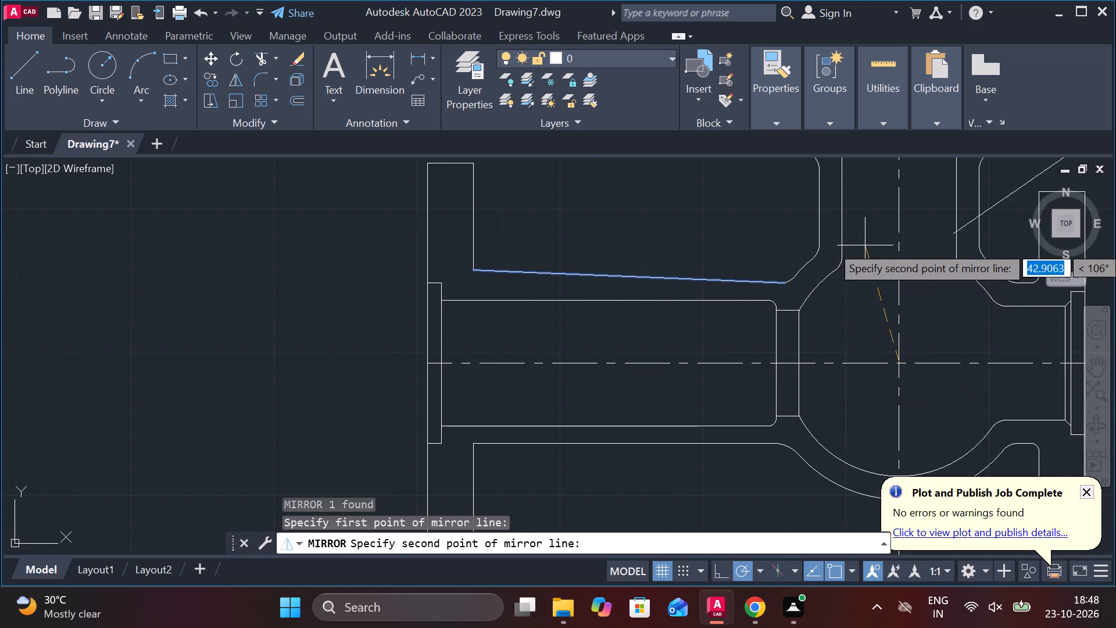
pyautogui.moveTo(967, 363); pyautogui.dragTo(822, 337, button='middle')
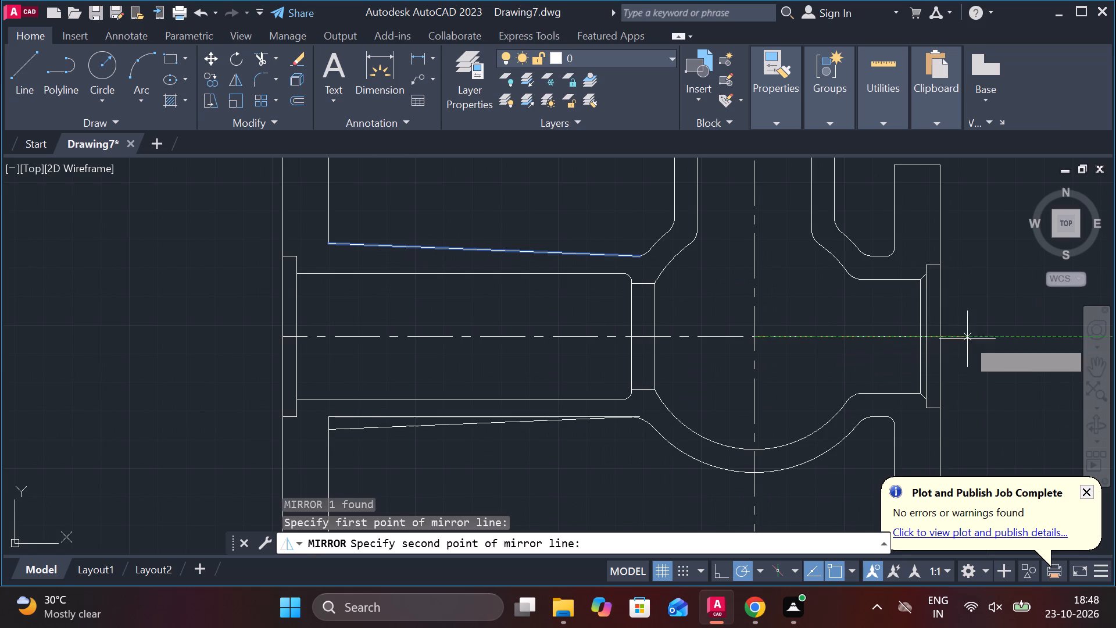
pyautogui.click(939, 338)
pyautogui.moveTo(977, 398); pyautogui.dragTo(942, 338)
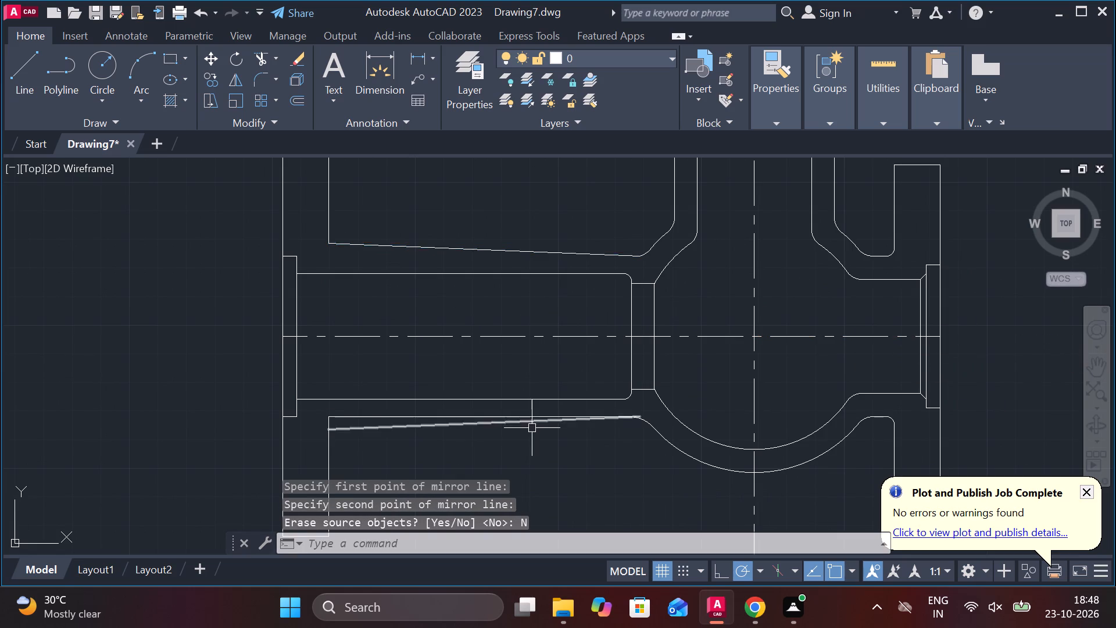
# Erase the body's straight lower edge between the left flange and the chamber.
pyautogui.click(445, 416)
pyautogui.write('E')
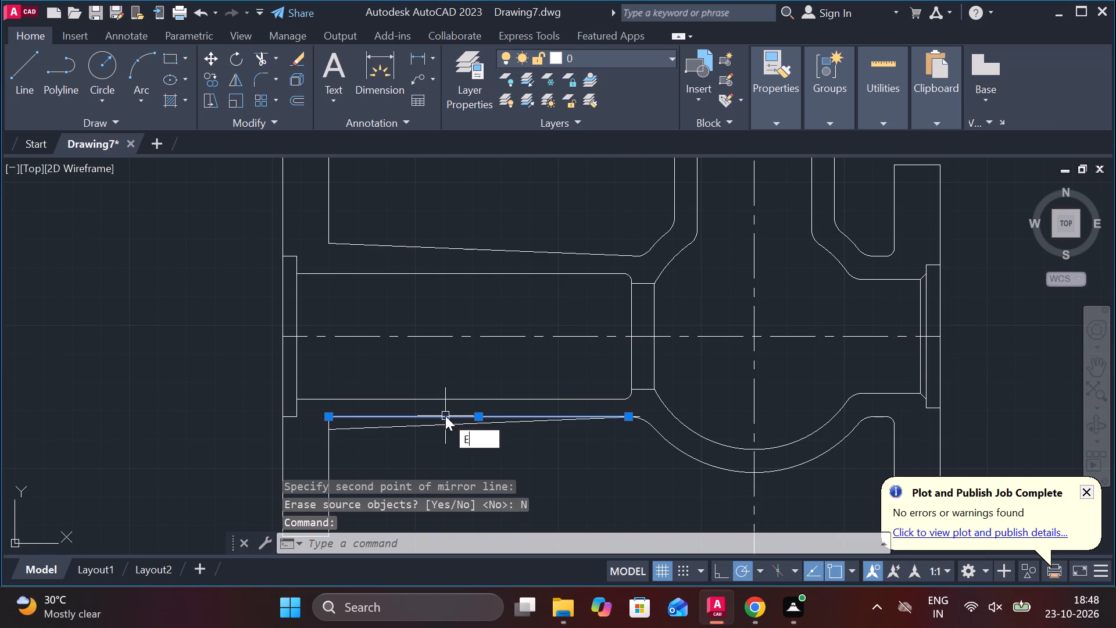
pyautogui.press('space')
# Trim the left flange stub above the lower sloped line and the overlapping ends where that line meets the chamber fillet.
pyautogui.write('TR')
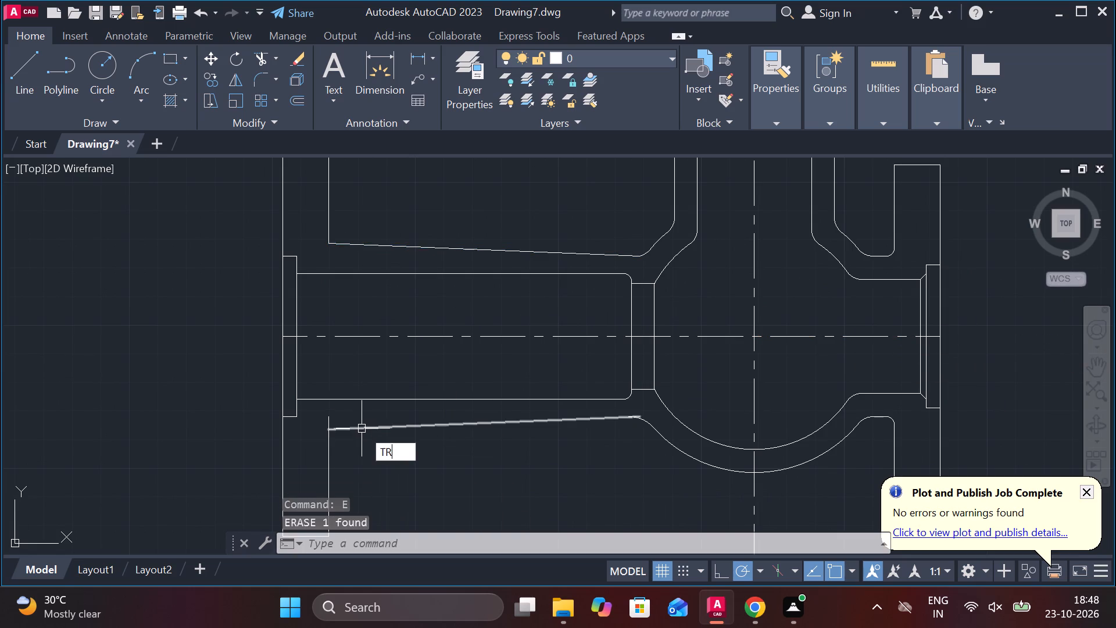
pyautogui.press('space')
pyautogui.click(327, 421)
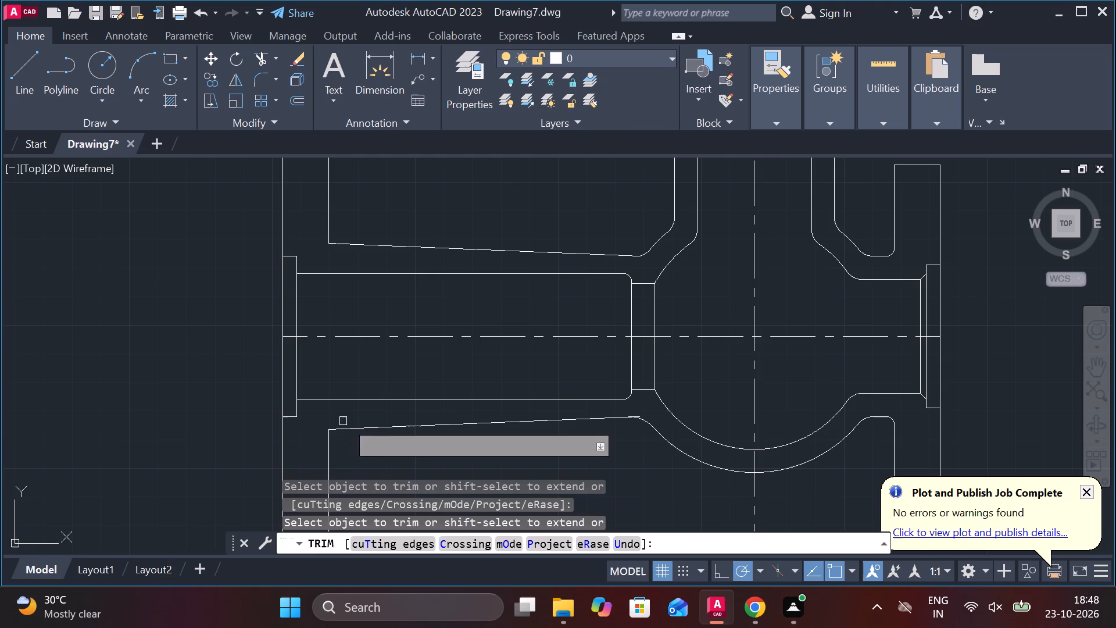
pyautogui.scroll(5, 634, 419)
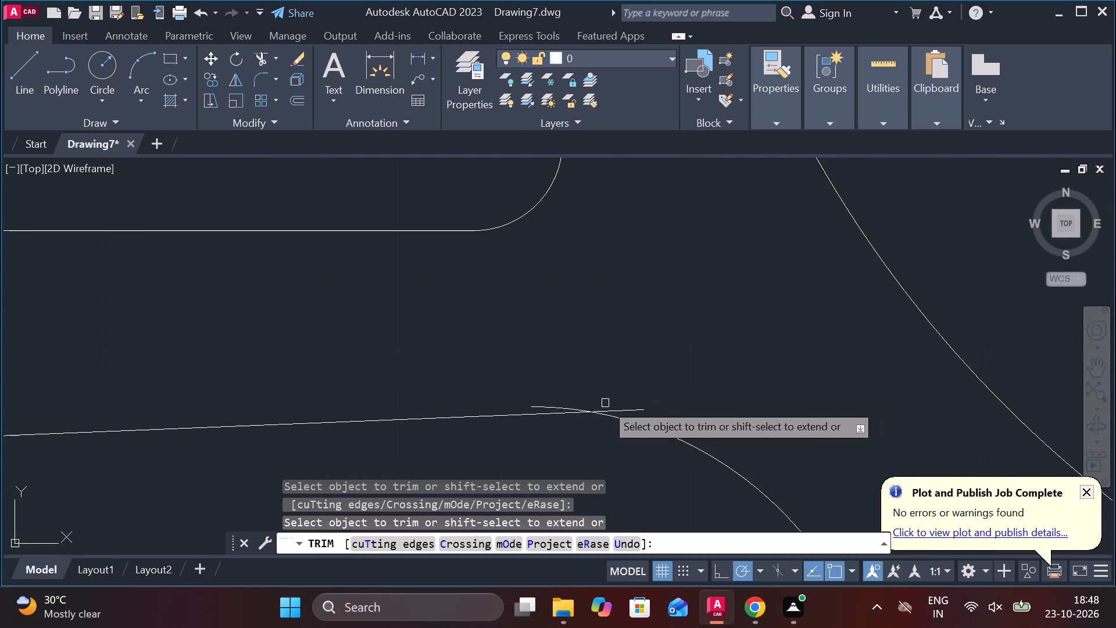
pyautogui.click(628, 409)
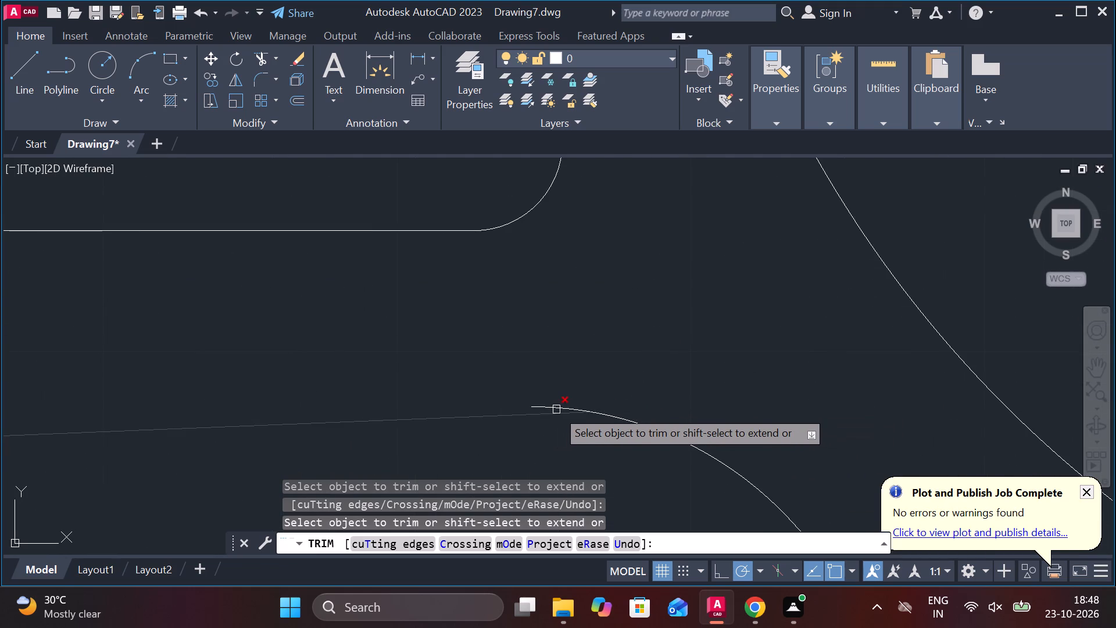
pyautogui.click(549, 406)
pyautogui.scroll(-3, 631, 418)
pyautogui.press('Escape')
pyautogui.scroll(-3, 645, 457)
pyautogui.moveTo(897, 402); pyautogui.dragTo(868, 345, button='middle')
pyautogui.moveTo(884, 357); pyautogui.dragTo(865, 356, button='middle')
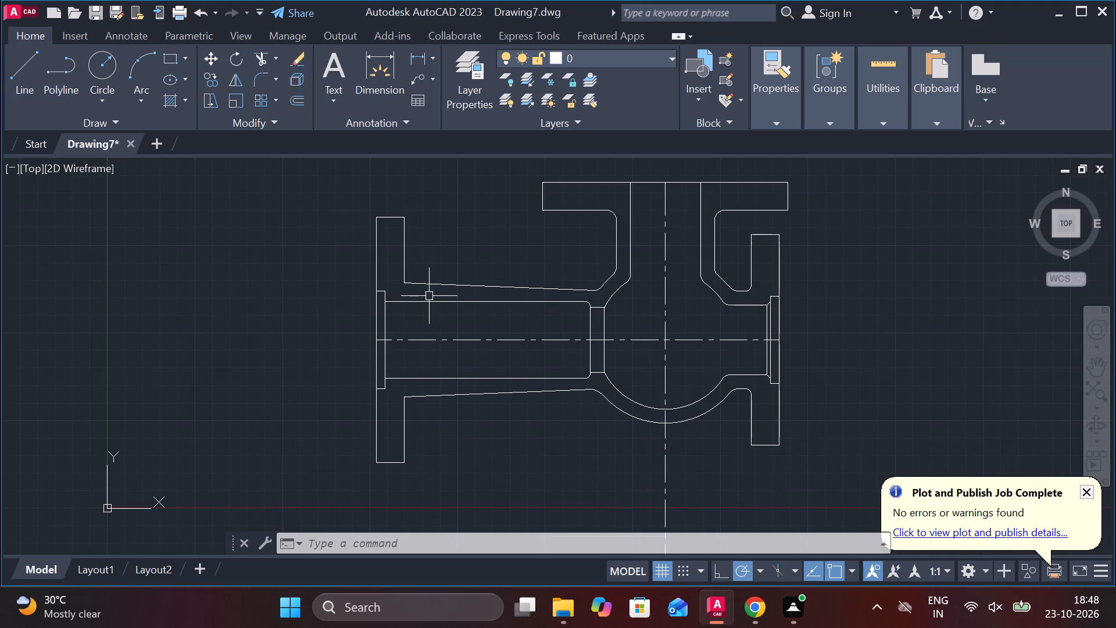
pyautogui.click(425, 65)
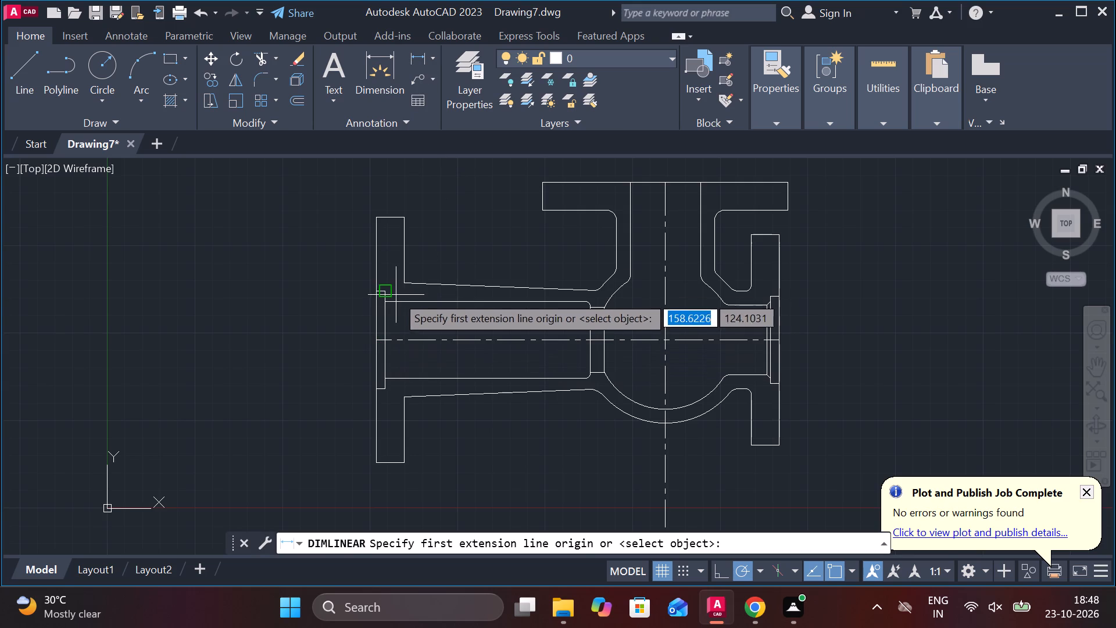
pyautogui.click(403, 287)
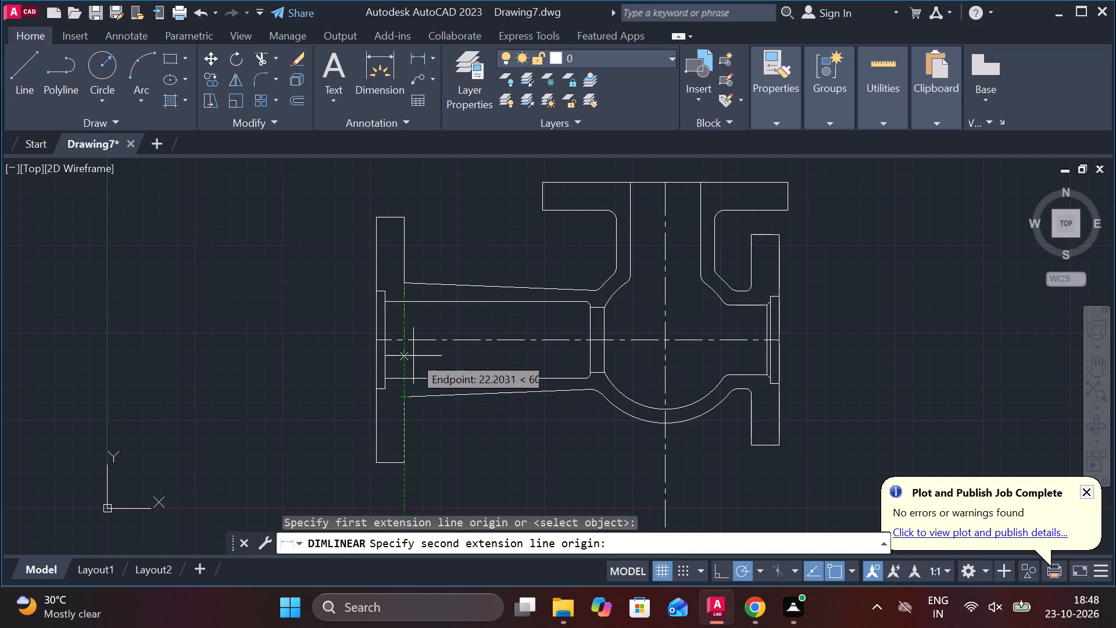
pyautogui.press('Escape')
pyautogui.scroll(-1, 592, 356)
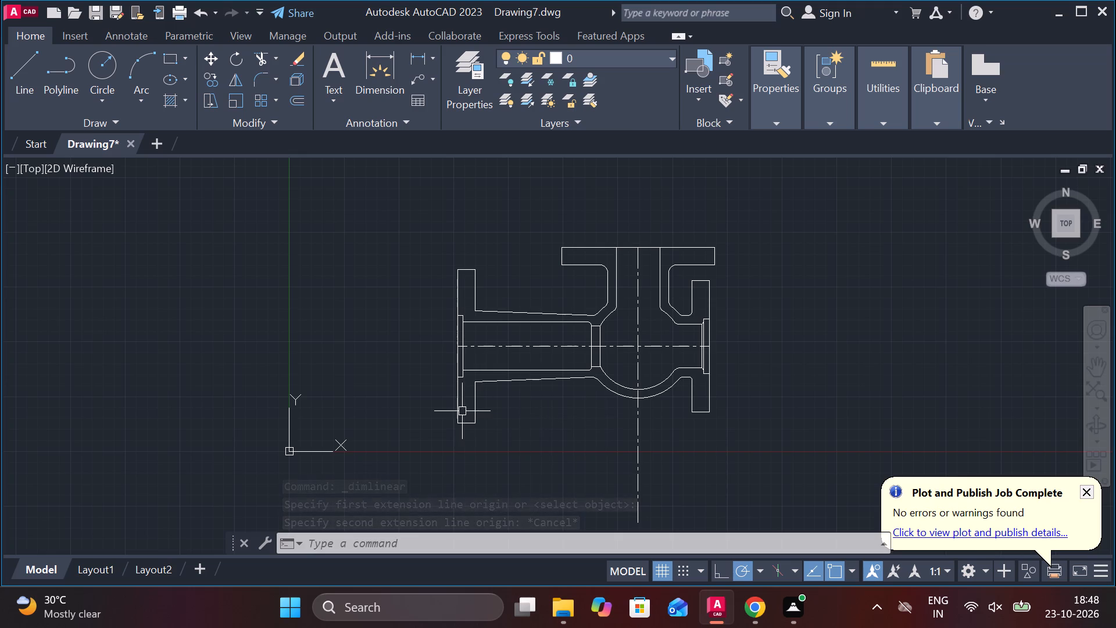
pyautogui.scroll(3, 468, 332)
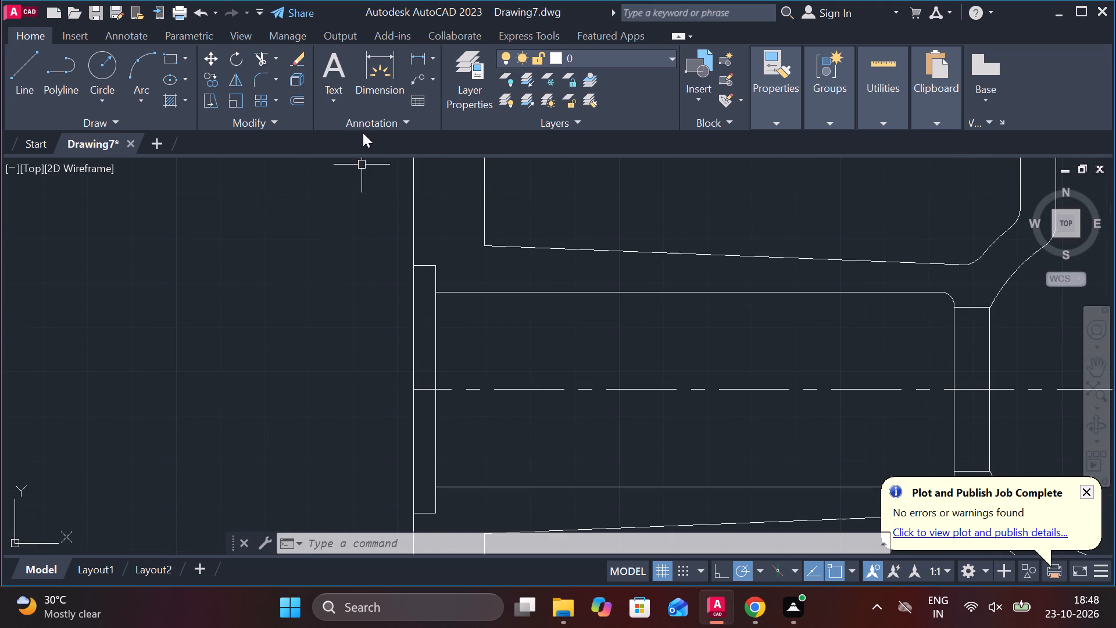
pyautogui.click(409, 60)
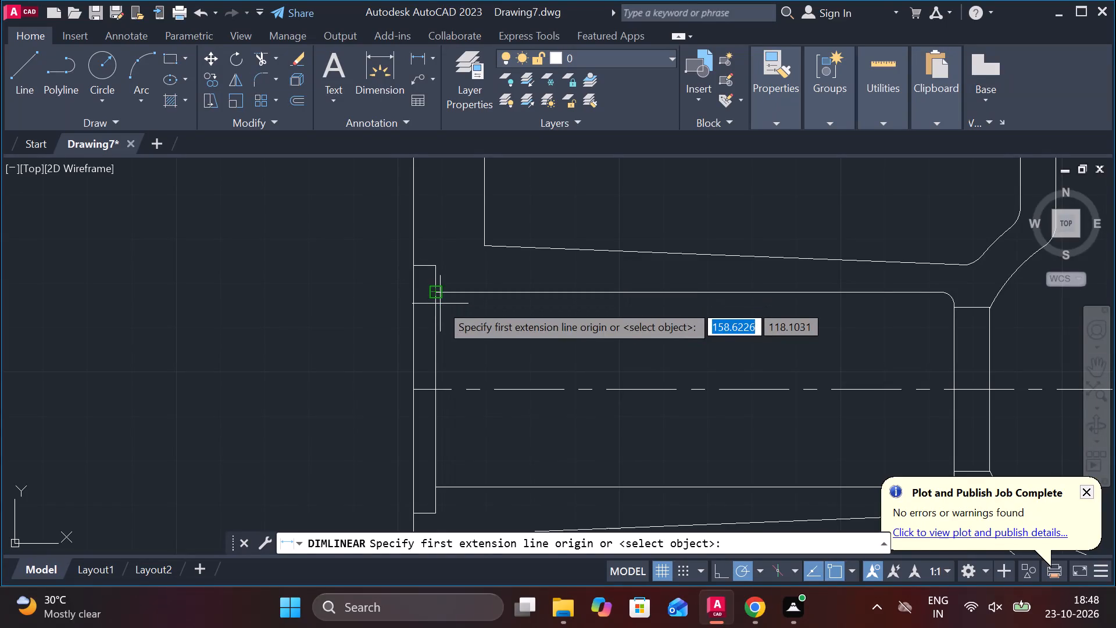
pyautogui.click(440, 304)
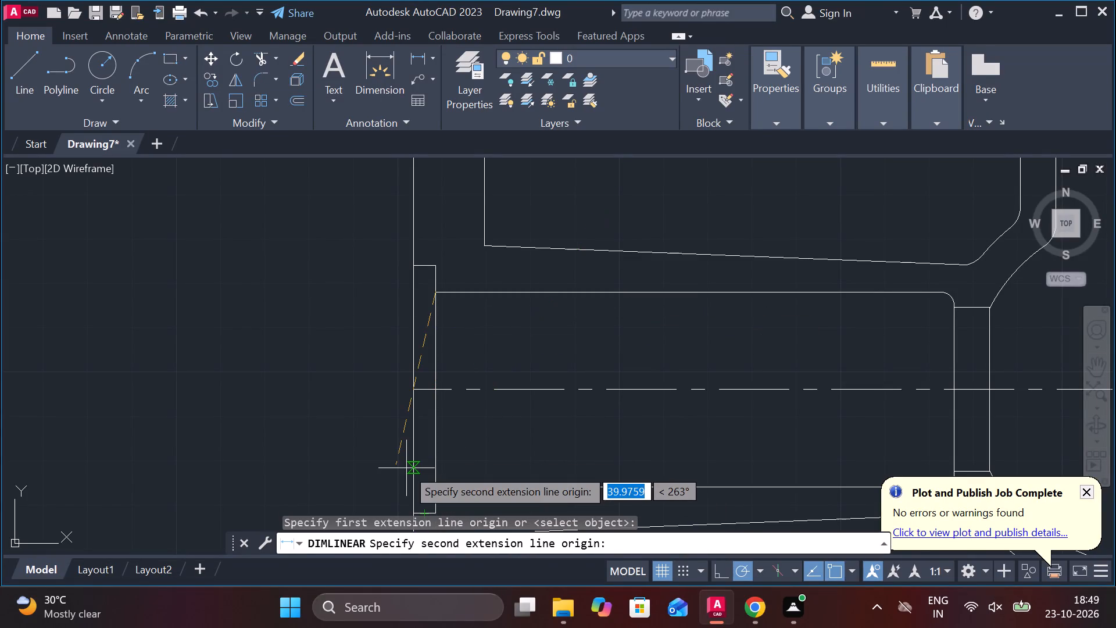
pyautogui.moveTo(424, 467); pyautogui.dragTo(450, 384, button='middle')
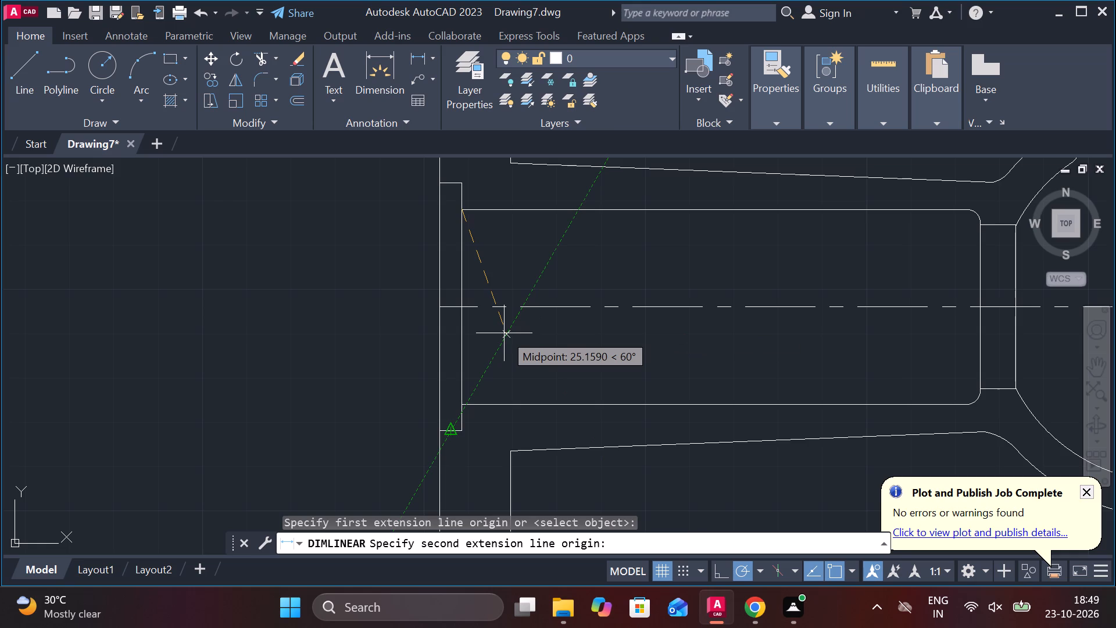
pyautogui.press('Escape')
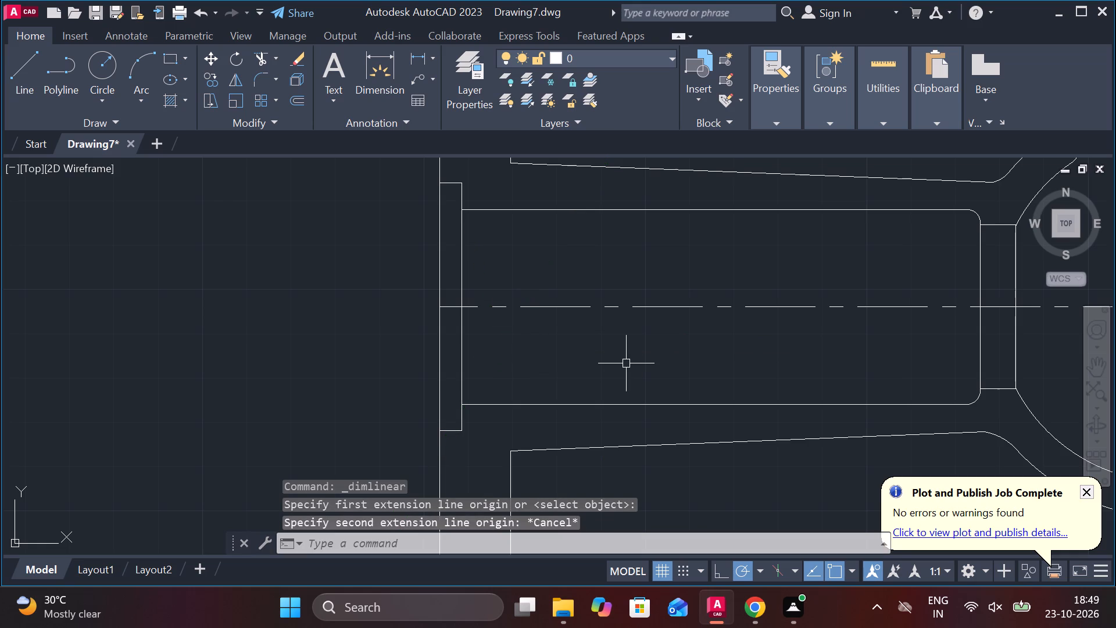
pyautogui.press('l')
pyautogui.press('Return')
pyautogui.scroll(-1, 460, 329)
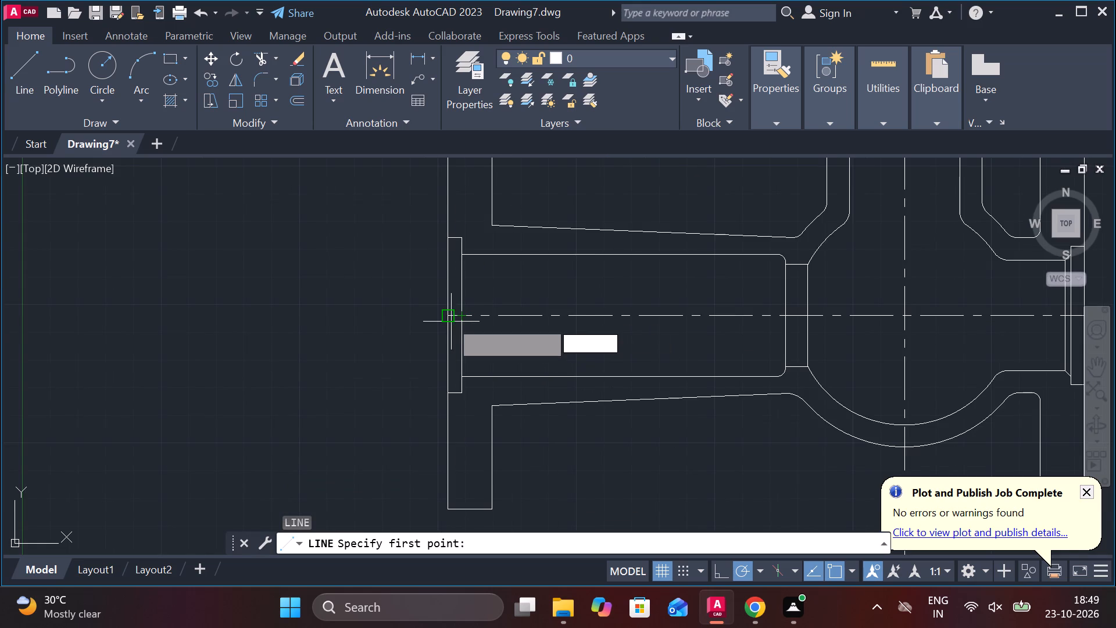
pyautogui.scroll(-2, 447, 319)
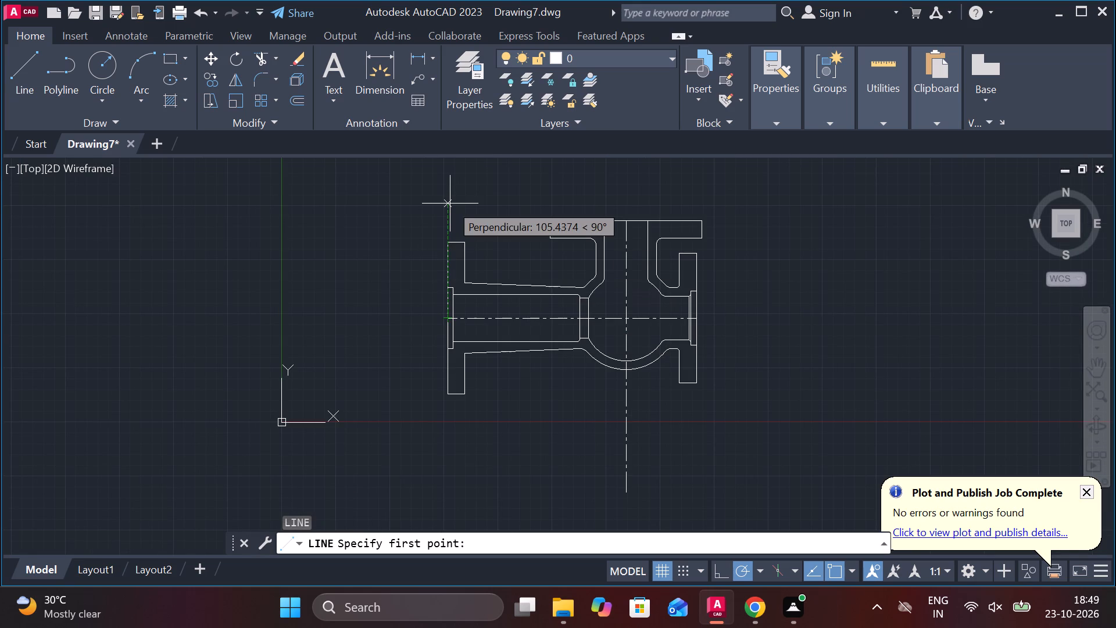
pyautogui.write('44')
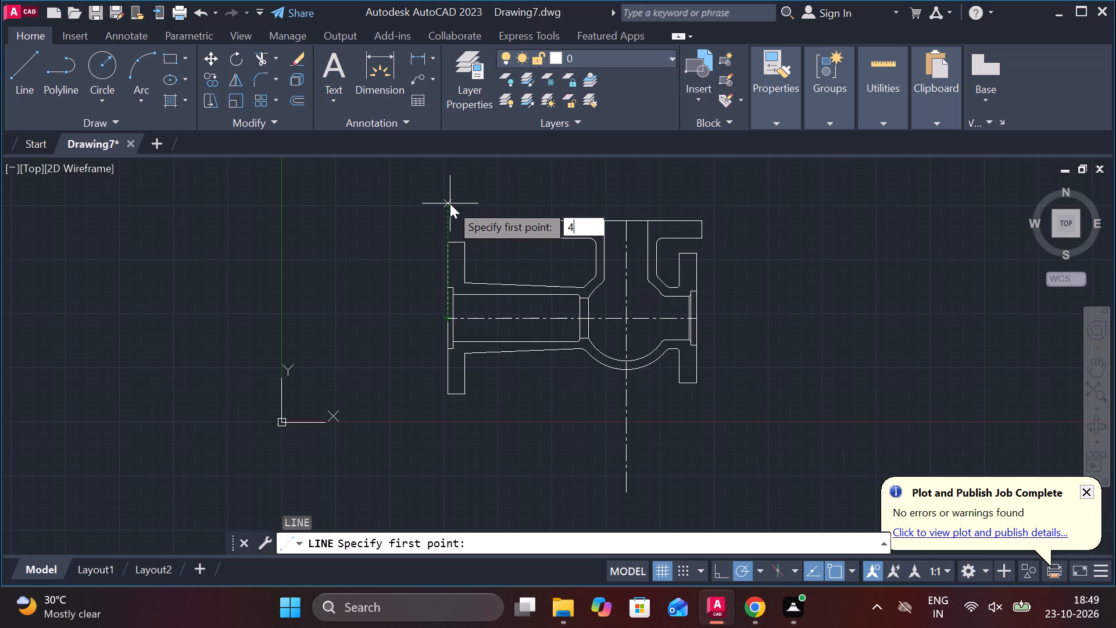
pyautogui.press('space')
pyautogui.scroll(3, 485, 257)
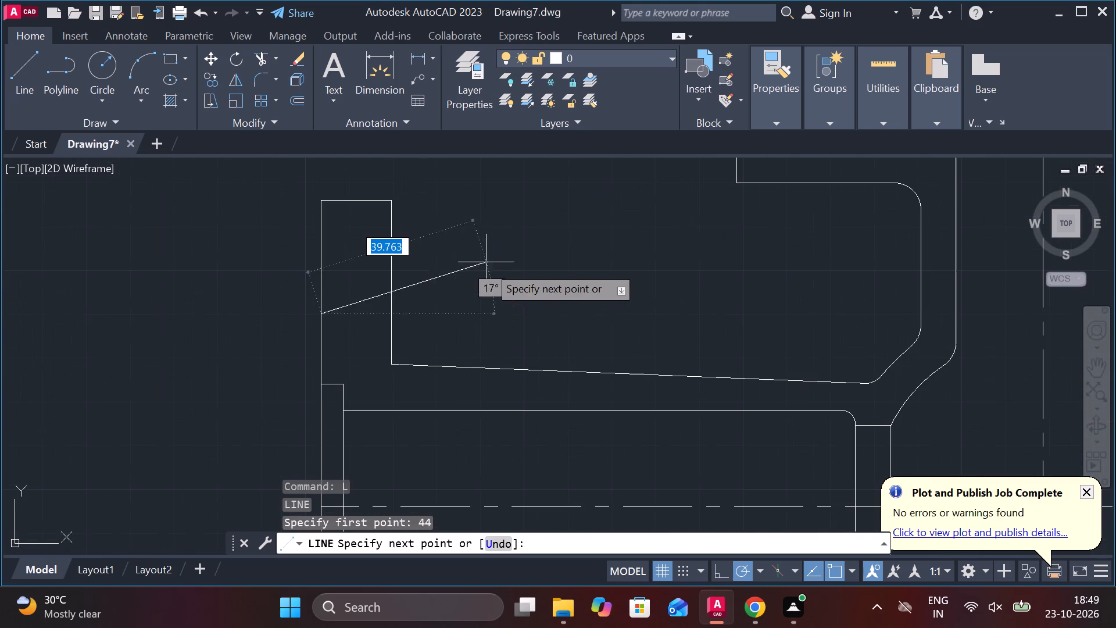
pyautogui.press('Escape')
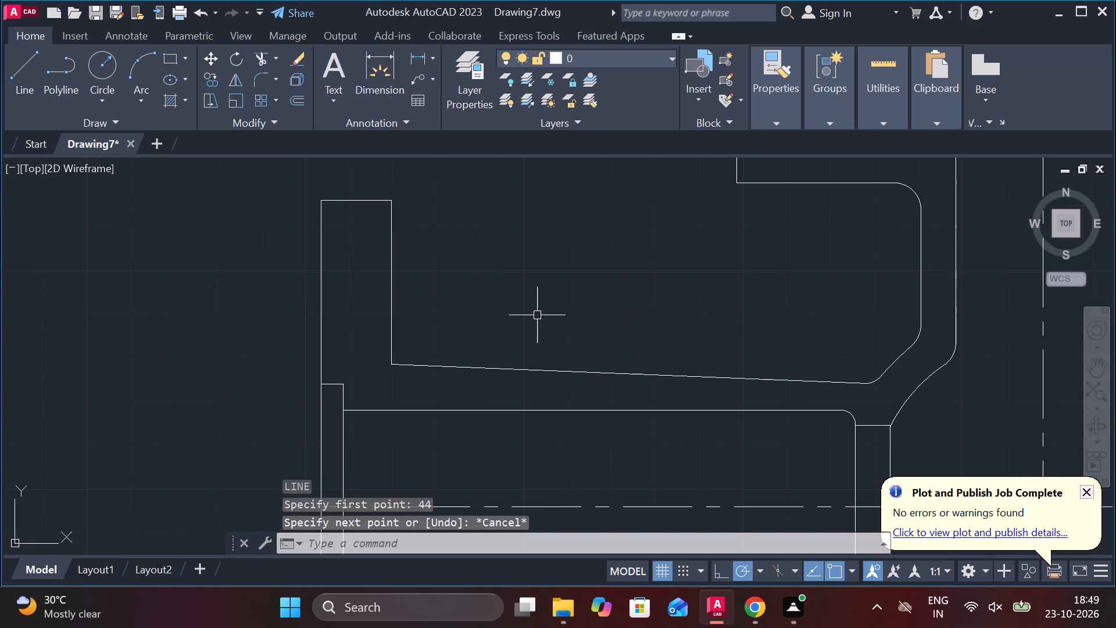
# Draw a line 24 up the left flange face from the horizontal centreline, continuing horizontally across the recess to its inner wall.
pyautogui.press('l')
pyautogui.press('Return')
pyautogui.scroll(-2, 513, 373)
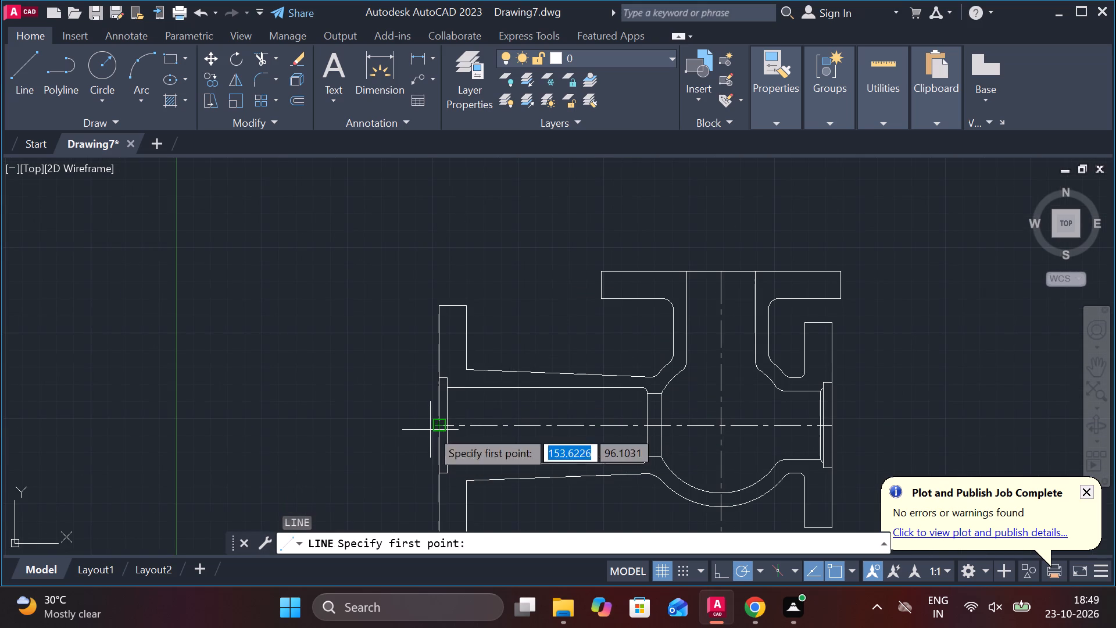
pyautogui.click(440, 424)
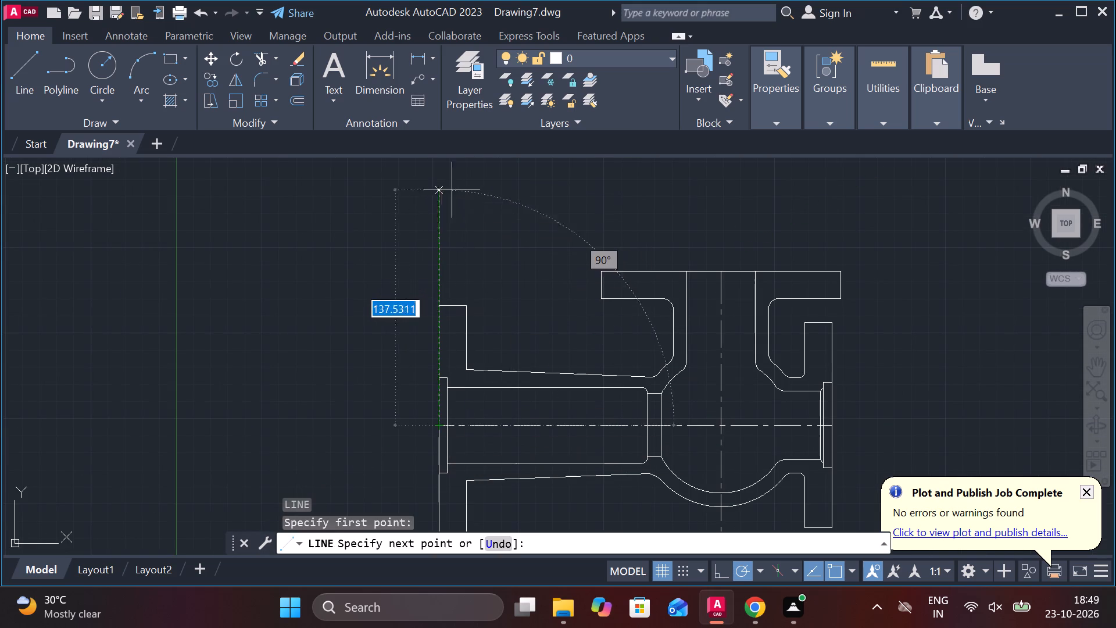
pyautogui.write('44')
pyautogui.press('space')
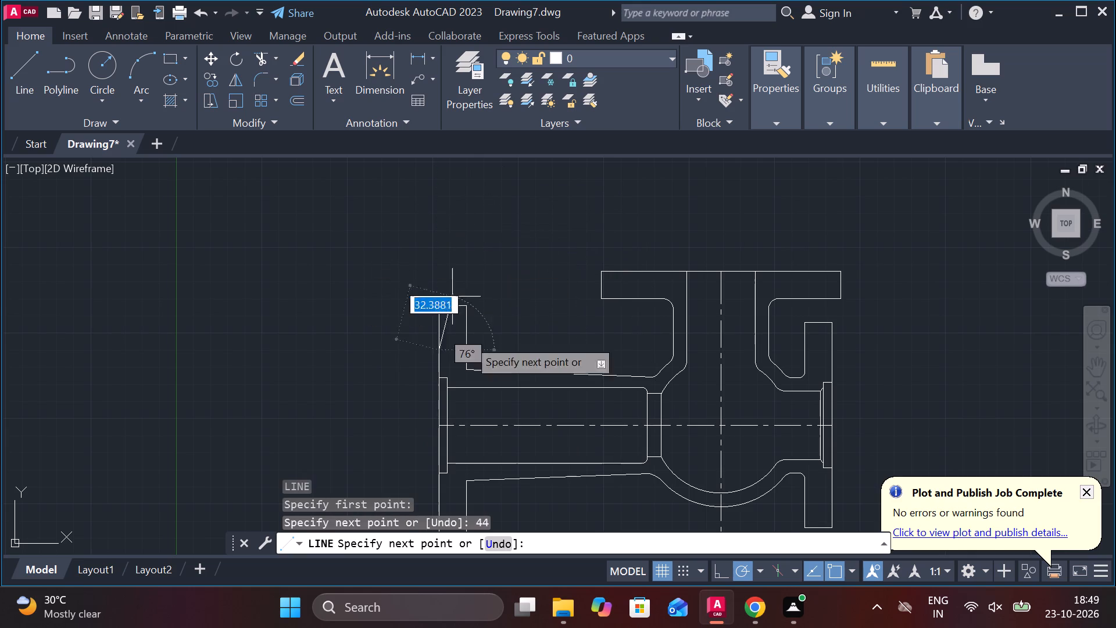
pyautogui.scroll(1, 486, 433)
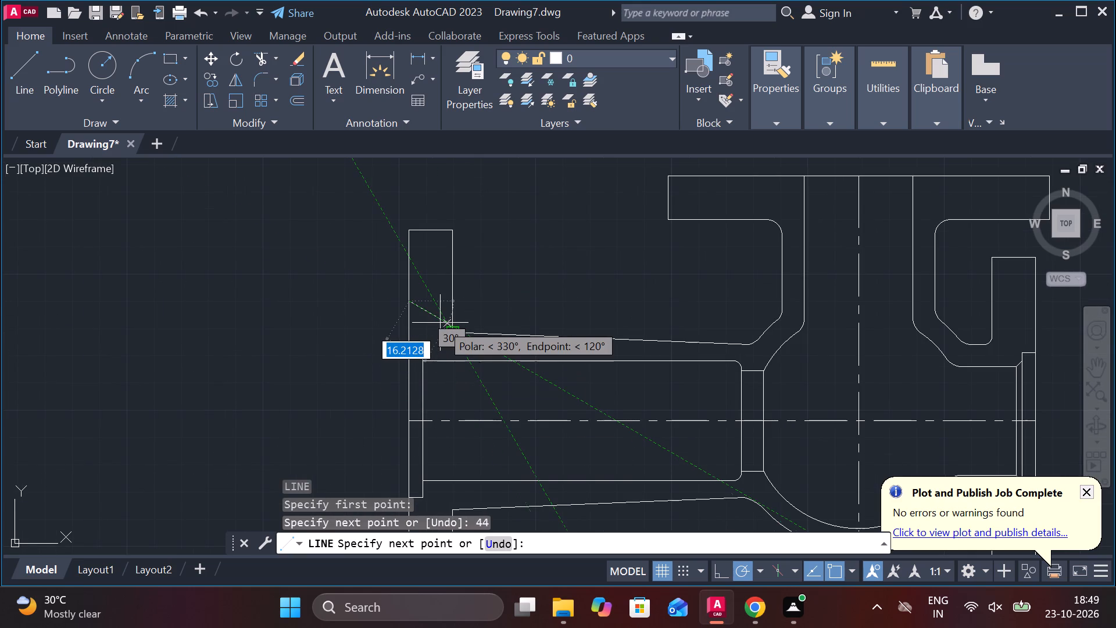
pyautogui.scroll(1, 419, 322)
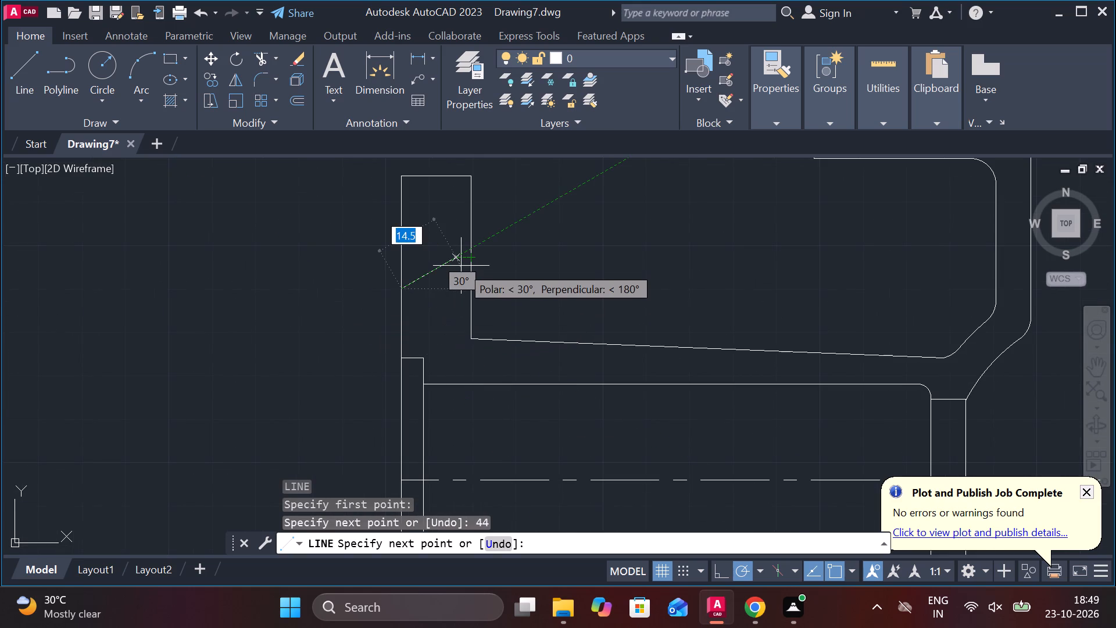
pyautogui.hotkey('ctrl', 'z')
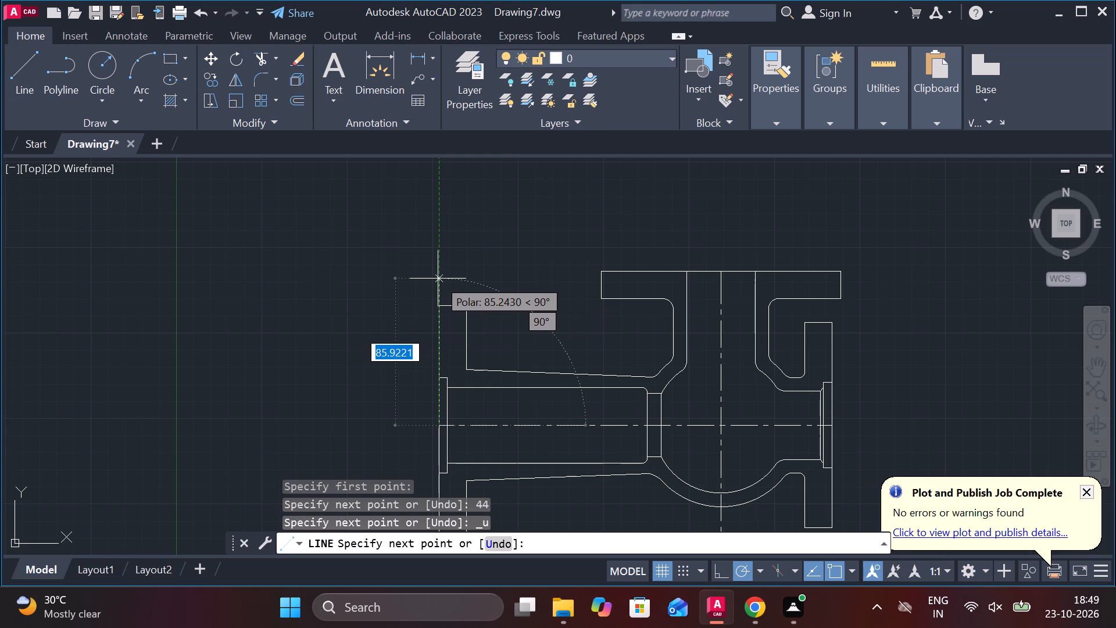
pyautogui.write('24')
pyautogui.press('space')
pyautogui.scroll(3, 443, 413)
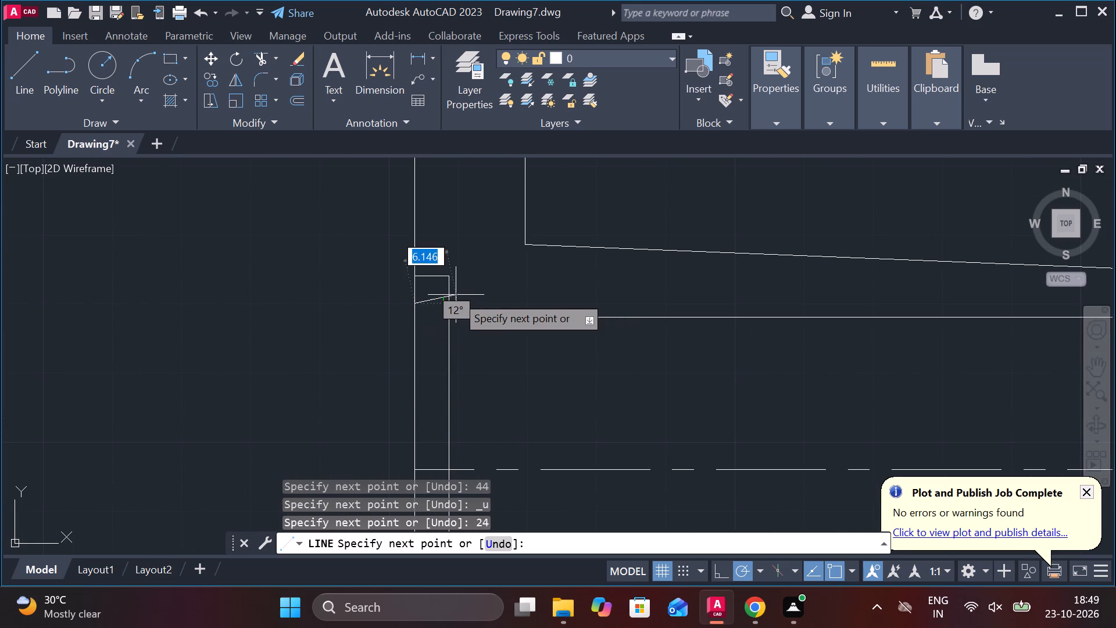
pyautogui.scroll(2, 455, 296)
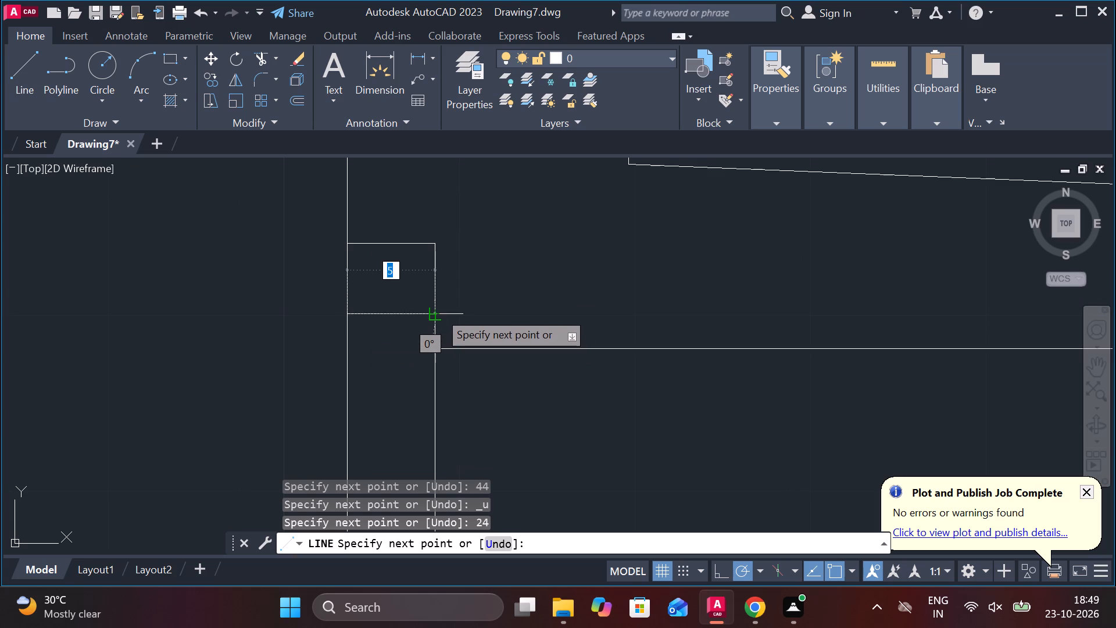
pyautogui.click(438, 311)
pyautogui.press('Escape')
# Offset the short horizontal line across the left recess by 48 downward, to the recess's lower end.
pyautogui.click(423, 317)
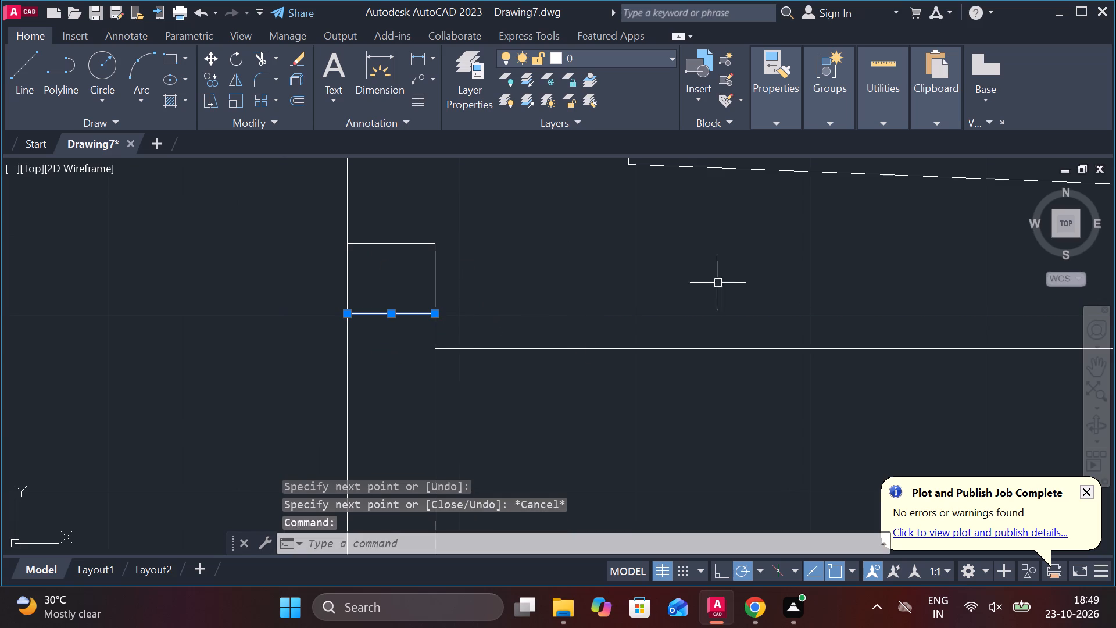
pyautogui.press('o')
pyautogui.press('Return')
pyautogui.press('Return')
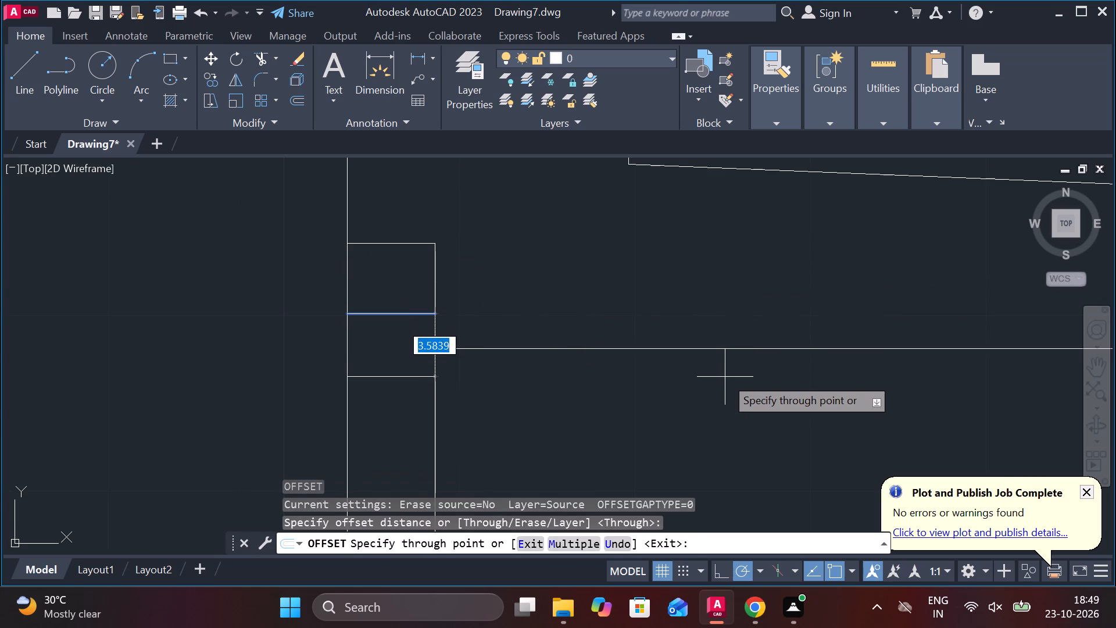
pyautogui.write('48')
pyautogui.press('Return')
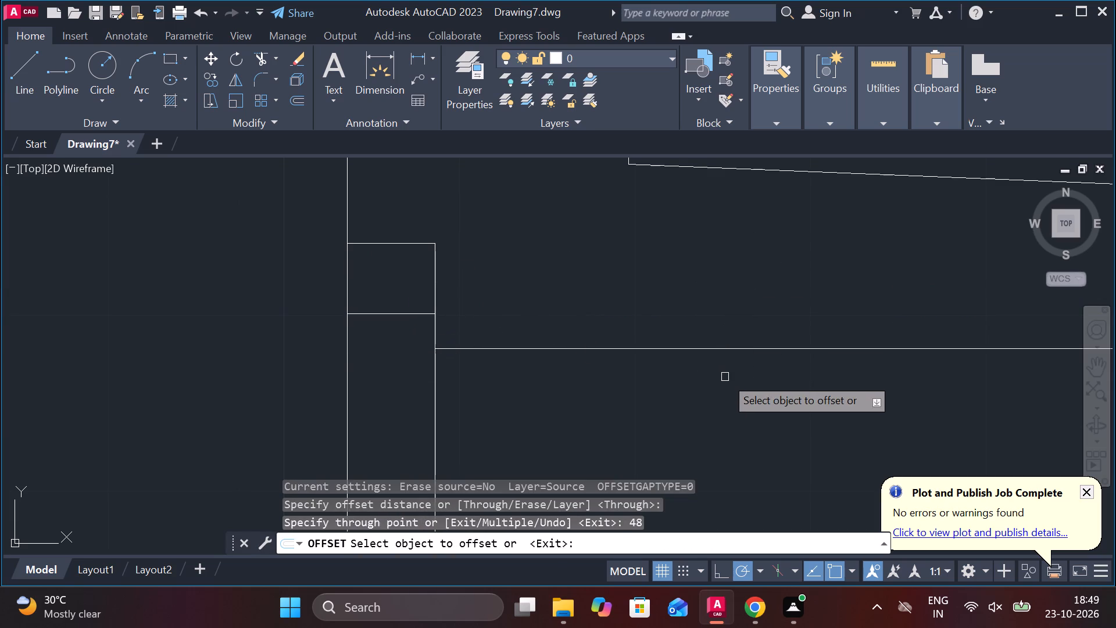
pyautogui.scroll(-2, 726, 401)
pyautogui.moveTo(726, 408); pyautogui.dragTo(708, 384, button='middle')
pyautogui.scroll(2, 665, 394)
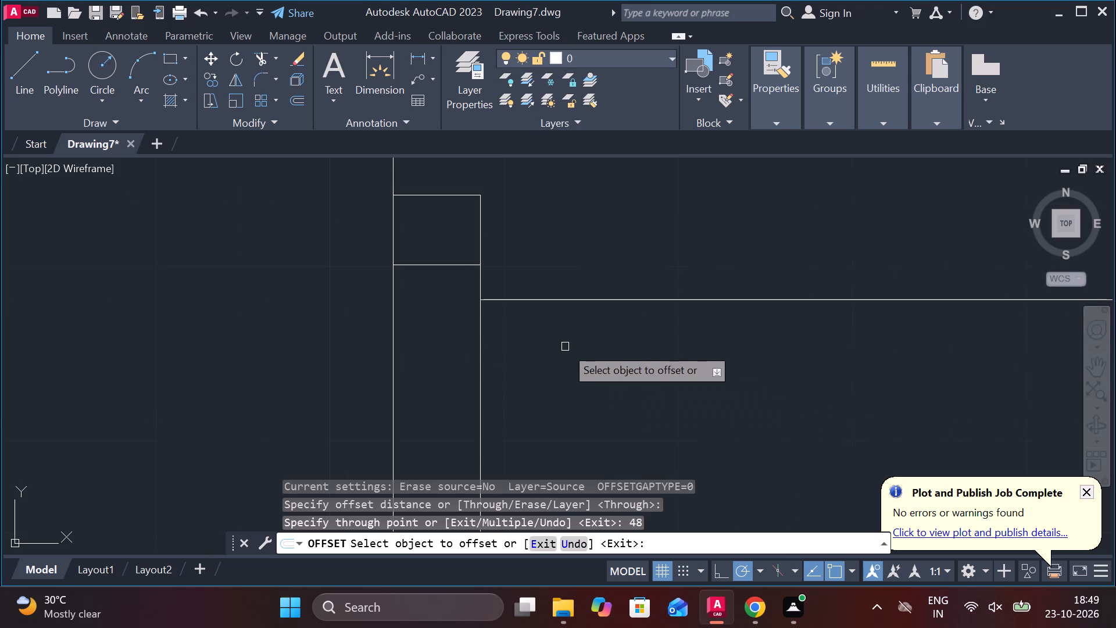
pyautogui.press('Escape')
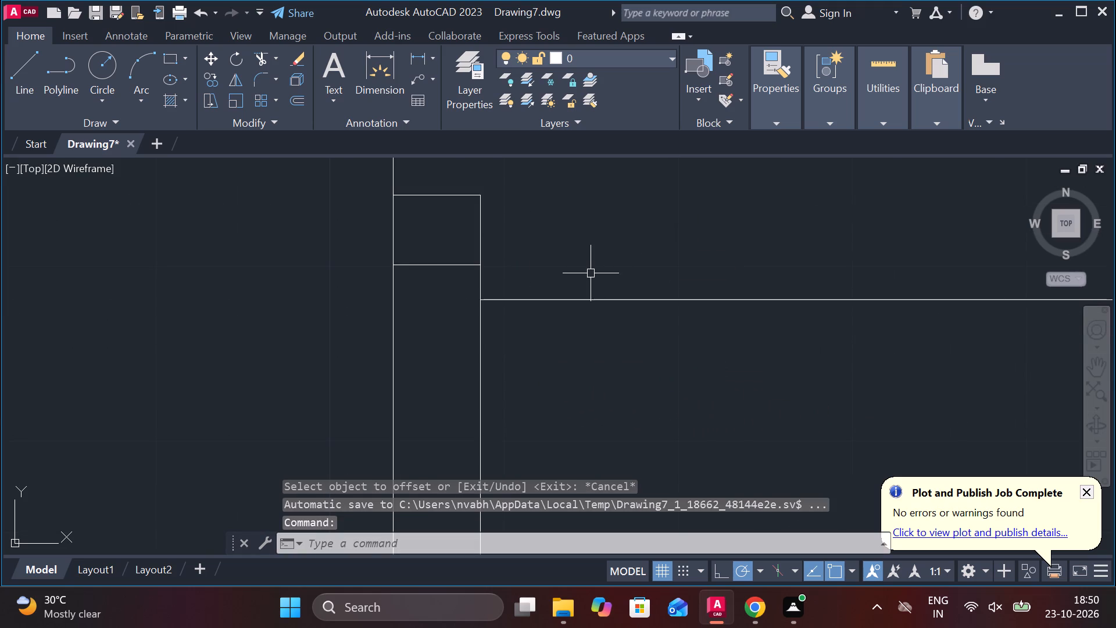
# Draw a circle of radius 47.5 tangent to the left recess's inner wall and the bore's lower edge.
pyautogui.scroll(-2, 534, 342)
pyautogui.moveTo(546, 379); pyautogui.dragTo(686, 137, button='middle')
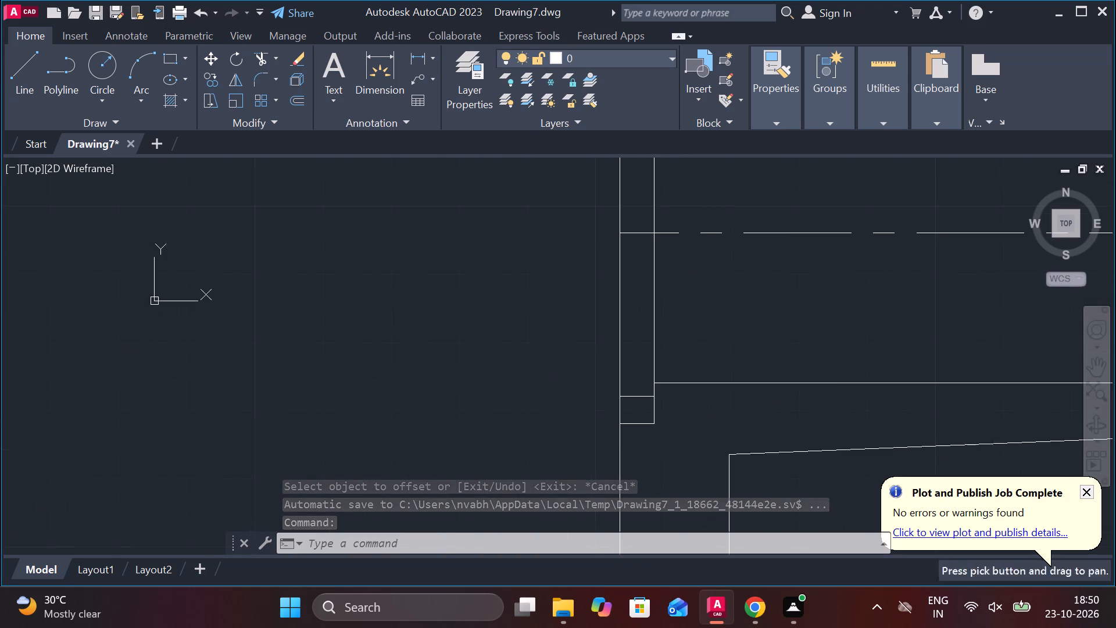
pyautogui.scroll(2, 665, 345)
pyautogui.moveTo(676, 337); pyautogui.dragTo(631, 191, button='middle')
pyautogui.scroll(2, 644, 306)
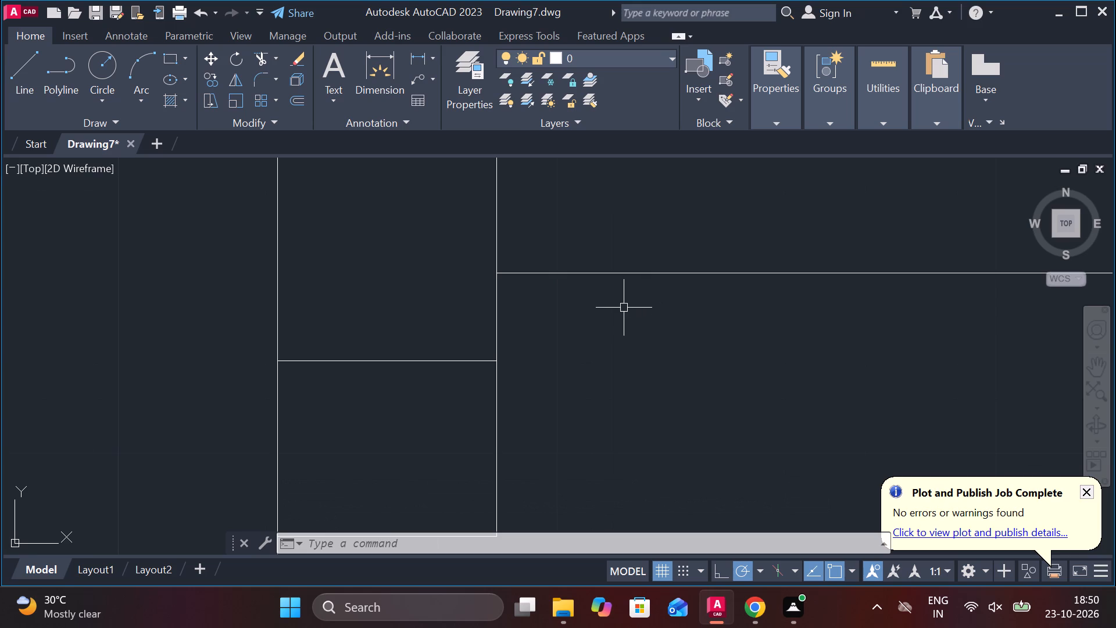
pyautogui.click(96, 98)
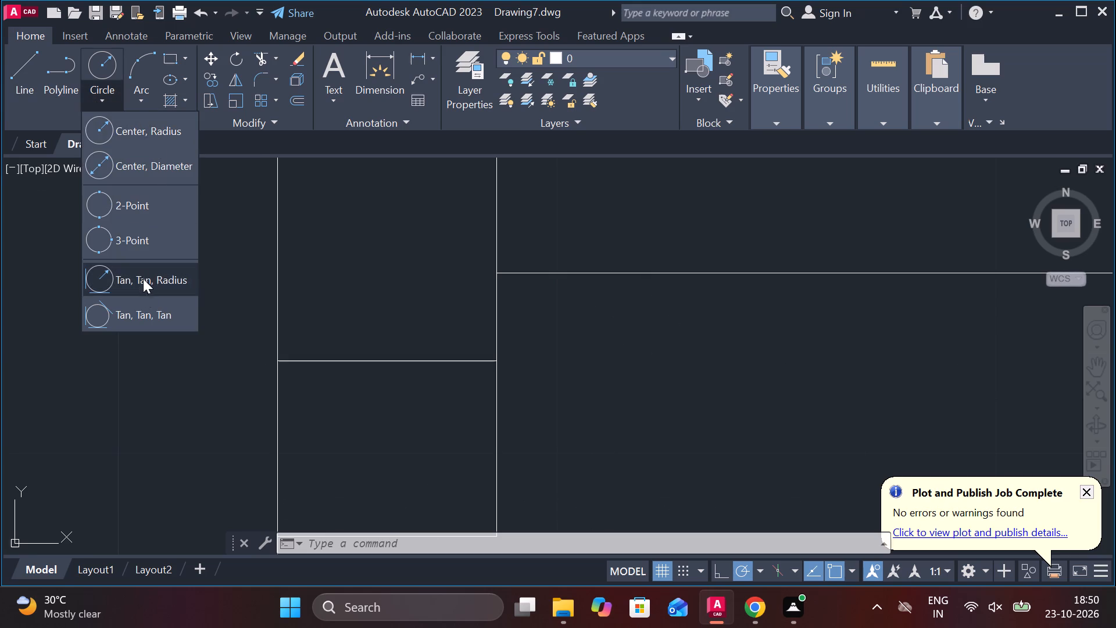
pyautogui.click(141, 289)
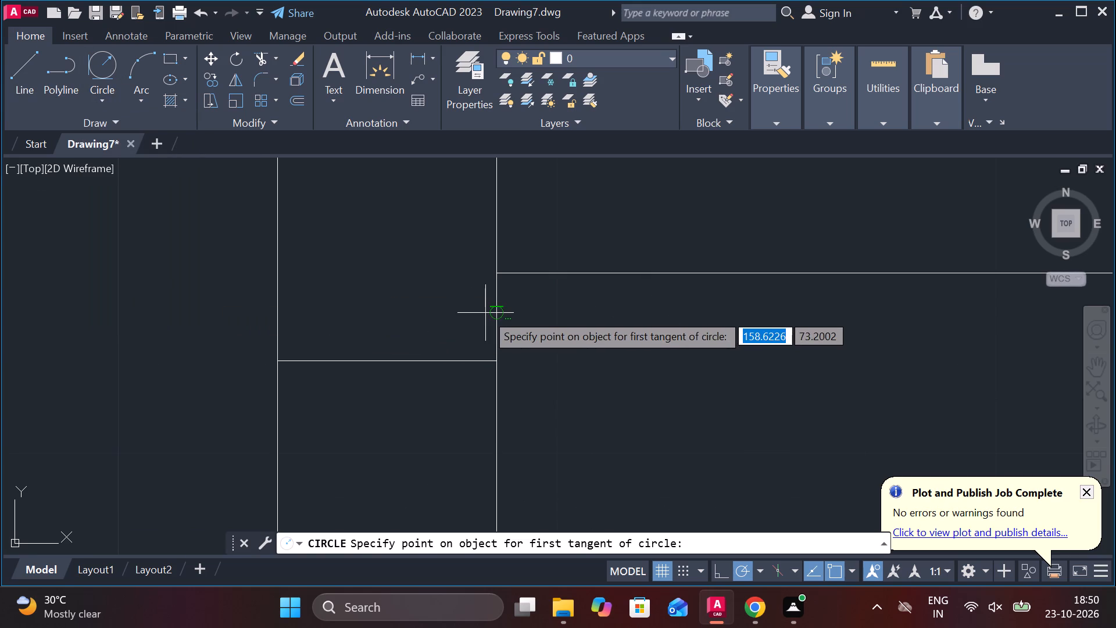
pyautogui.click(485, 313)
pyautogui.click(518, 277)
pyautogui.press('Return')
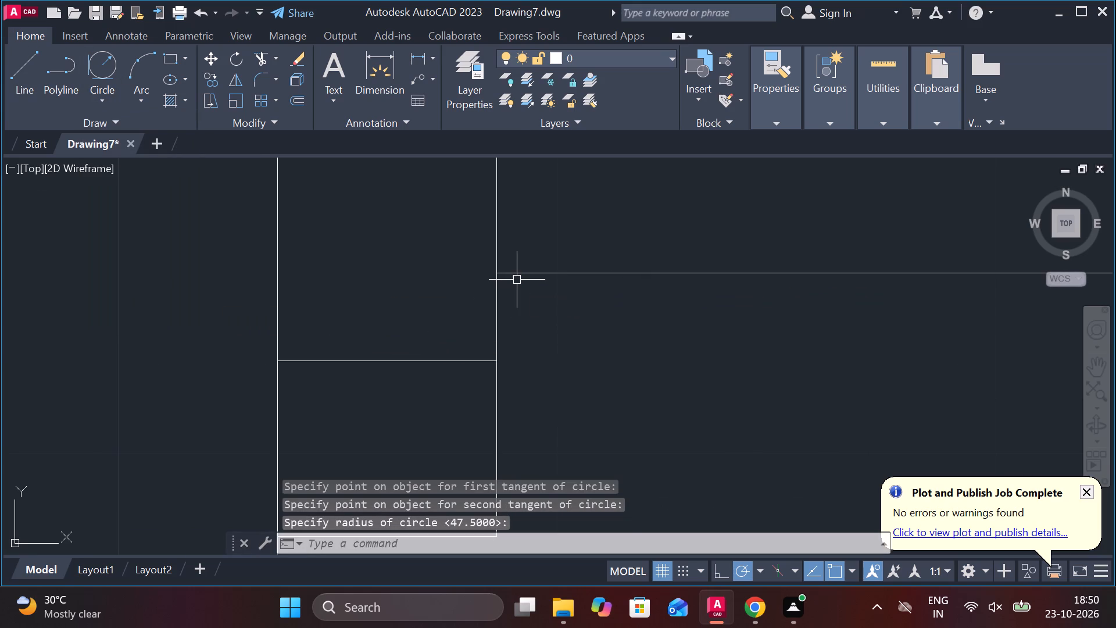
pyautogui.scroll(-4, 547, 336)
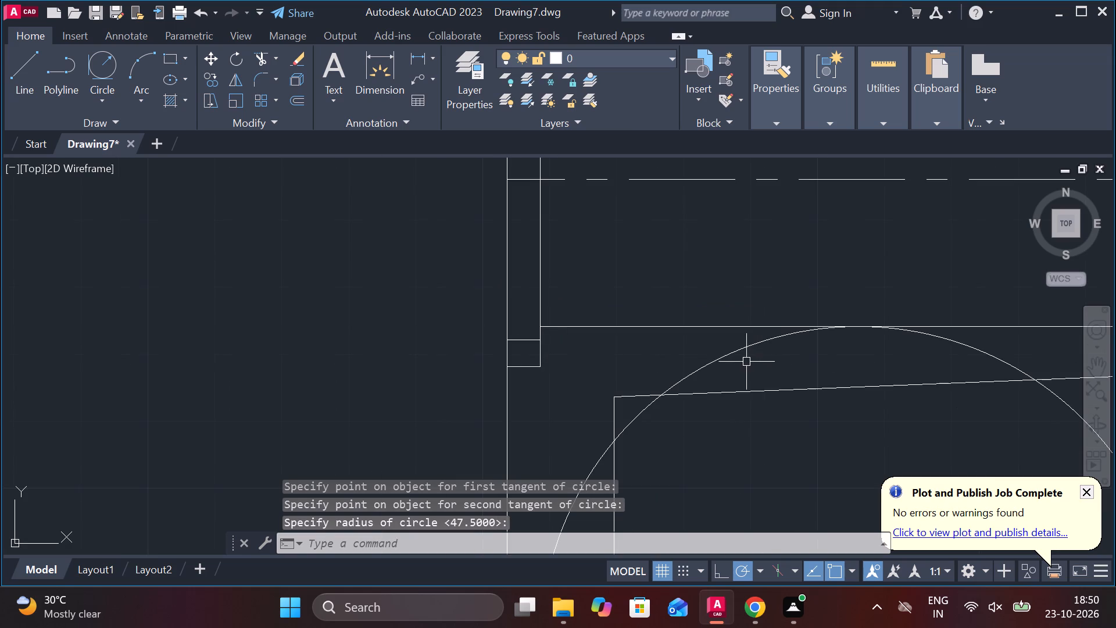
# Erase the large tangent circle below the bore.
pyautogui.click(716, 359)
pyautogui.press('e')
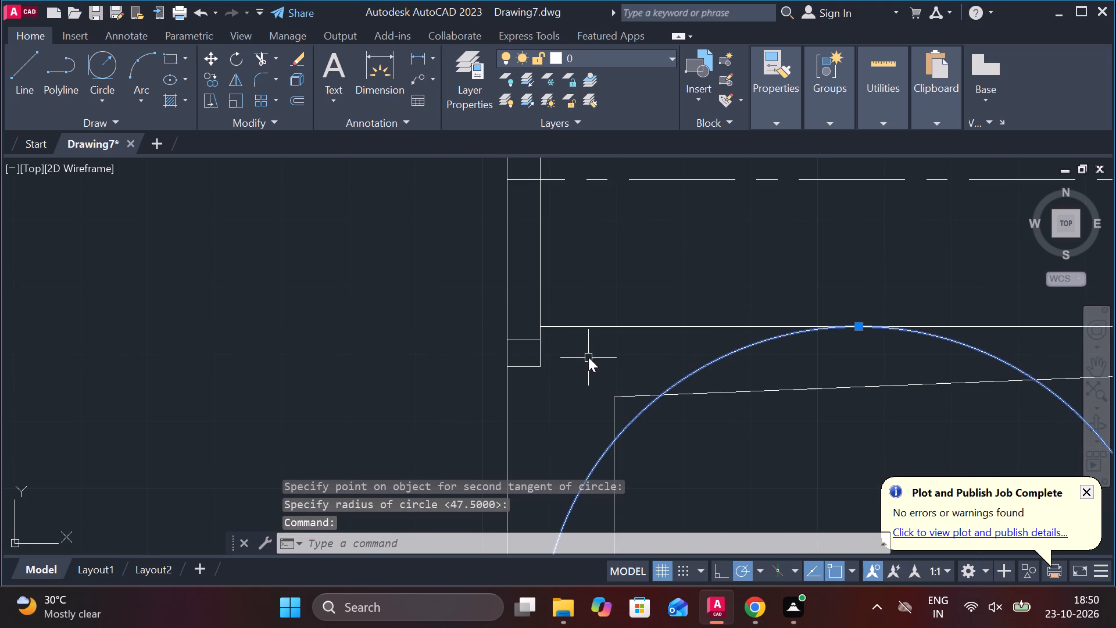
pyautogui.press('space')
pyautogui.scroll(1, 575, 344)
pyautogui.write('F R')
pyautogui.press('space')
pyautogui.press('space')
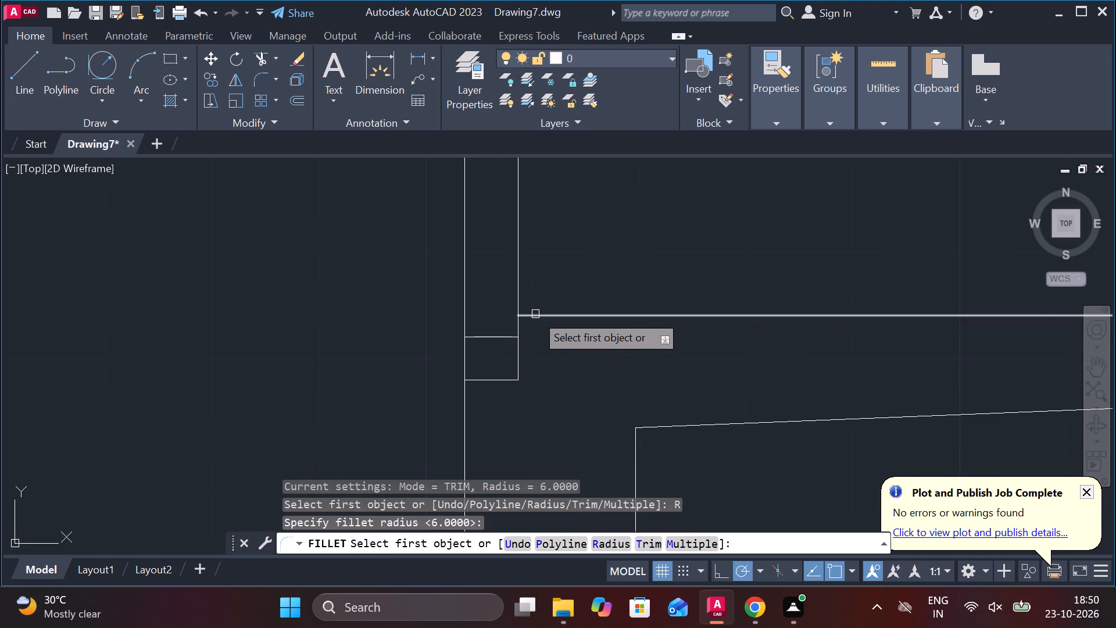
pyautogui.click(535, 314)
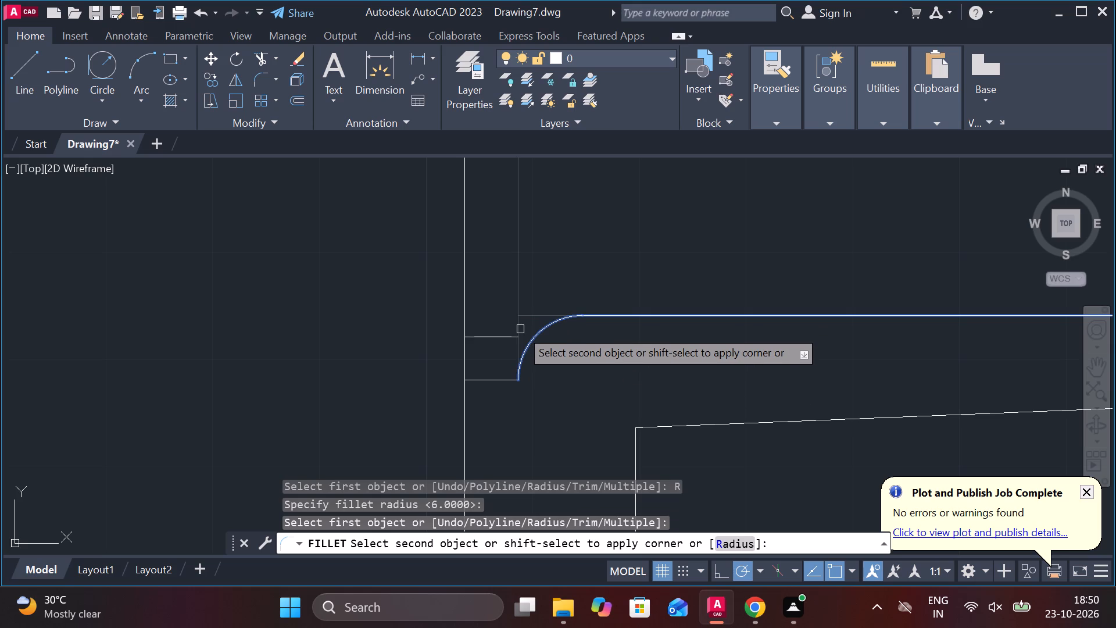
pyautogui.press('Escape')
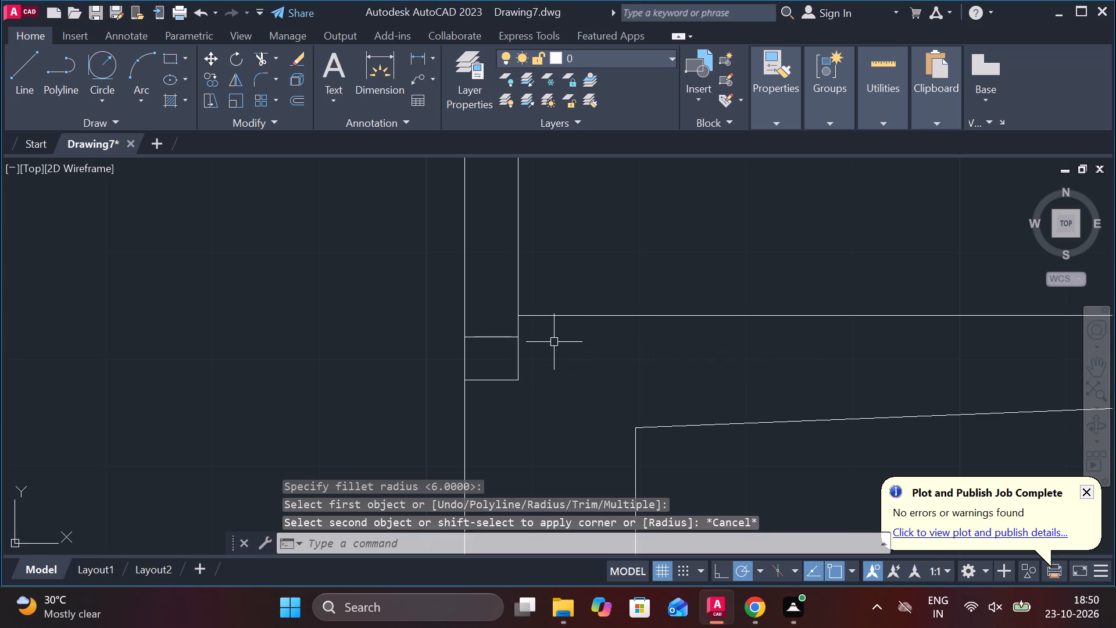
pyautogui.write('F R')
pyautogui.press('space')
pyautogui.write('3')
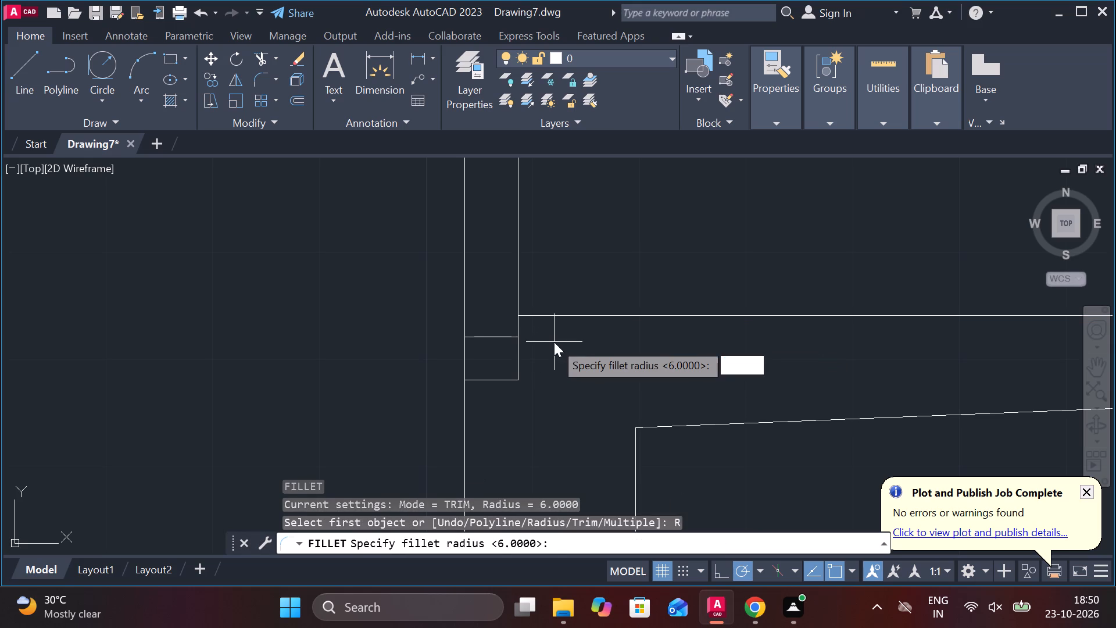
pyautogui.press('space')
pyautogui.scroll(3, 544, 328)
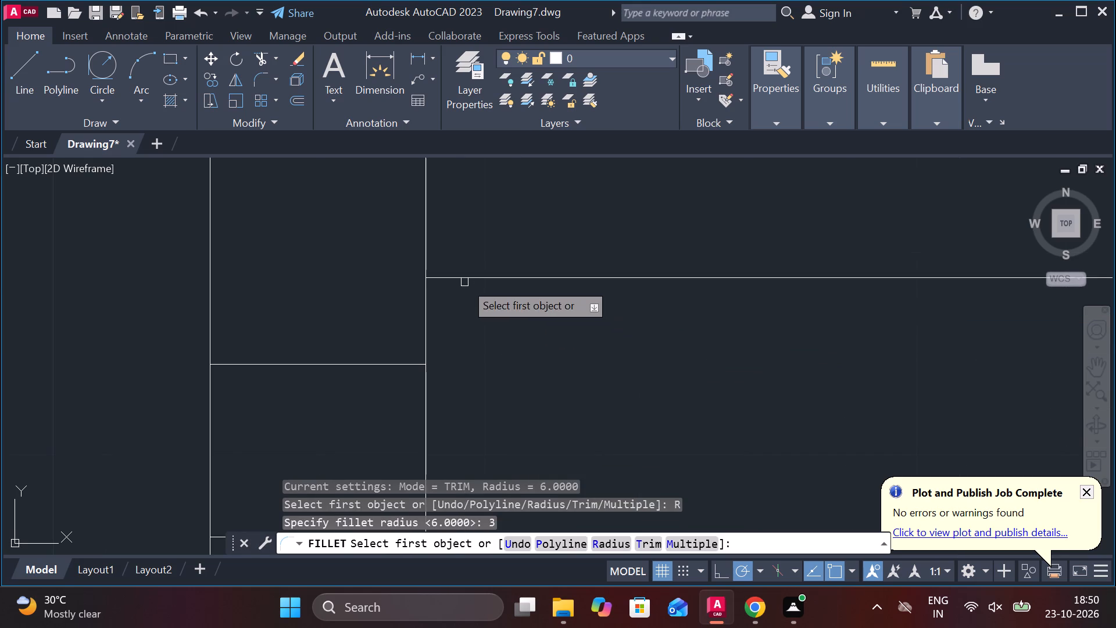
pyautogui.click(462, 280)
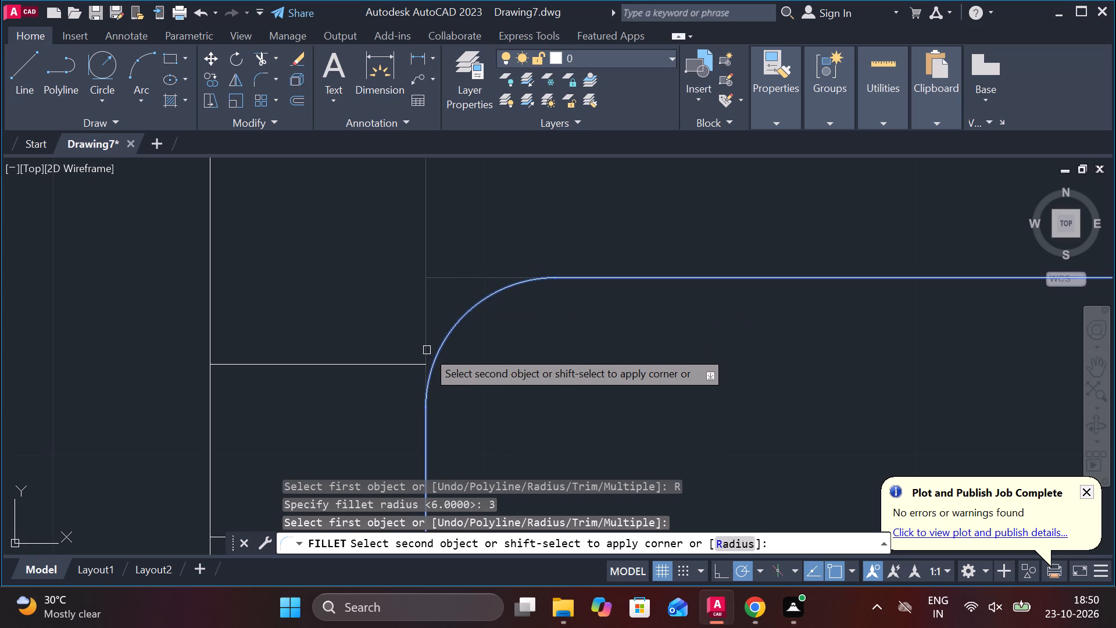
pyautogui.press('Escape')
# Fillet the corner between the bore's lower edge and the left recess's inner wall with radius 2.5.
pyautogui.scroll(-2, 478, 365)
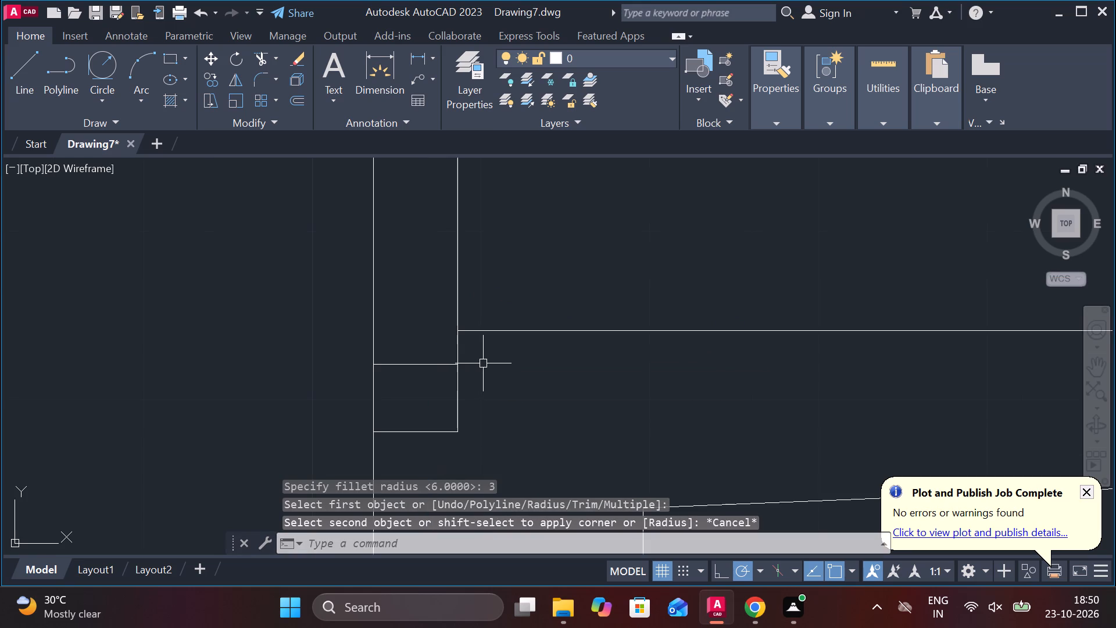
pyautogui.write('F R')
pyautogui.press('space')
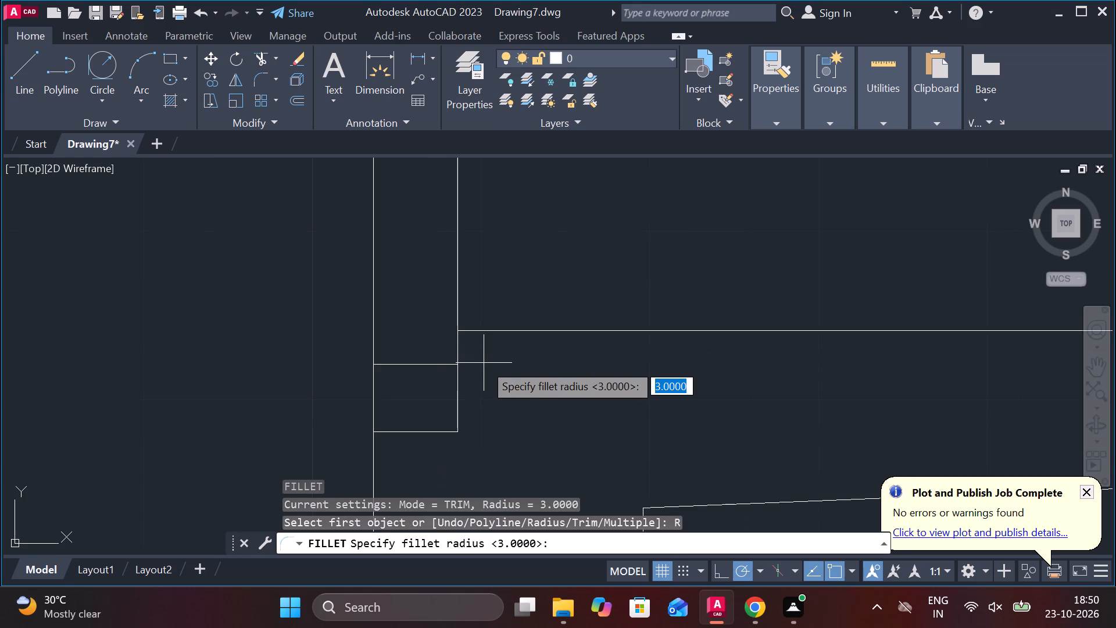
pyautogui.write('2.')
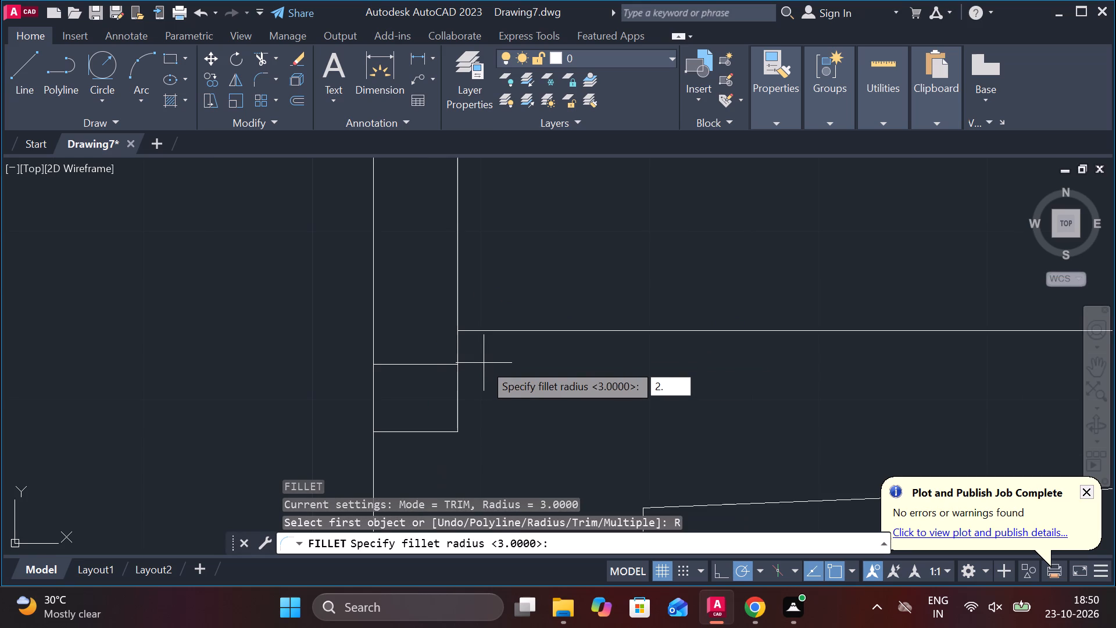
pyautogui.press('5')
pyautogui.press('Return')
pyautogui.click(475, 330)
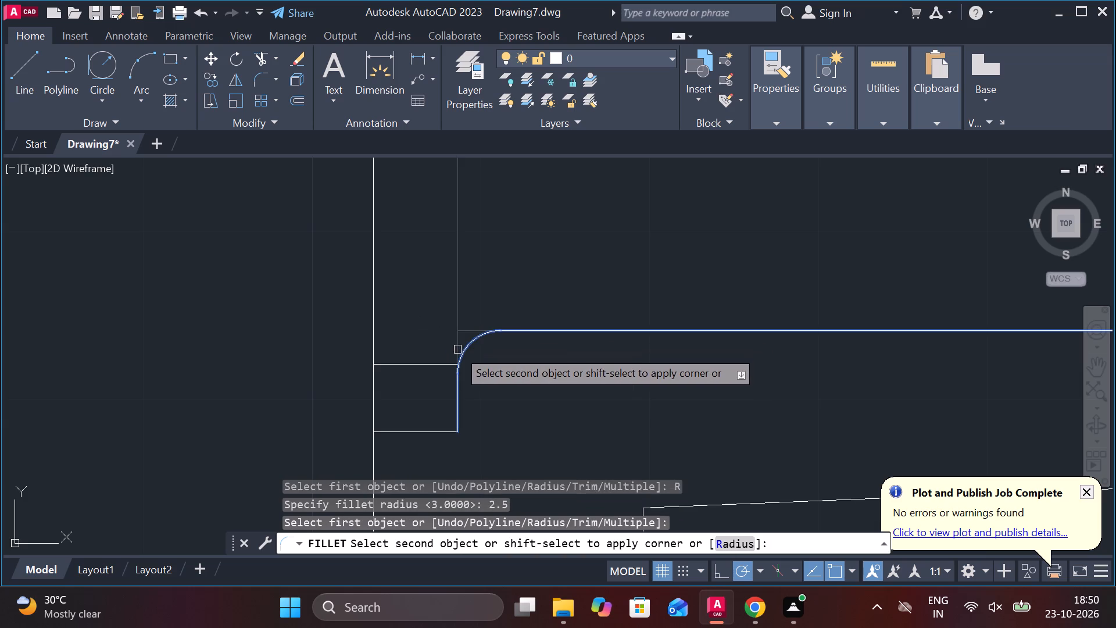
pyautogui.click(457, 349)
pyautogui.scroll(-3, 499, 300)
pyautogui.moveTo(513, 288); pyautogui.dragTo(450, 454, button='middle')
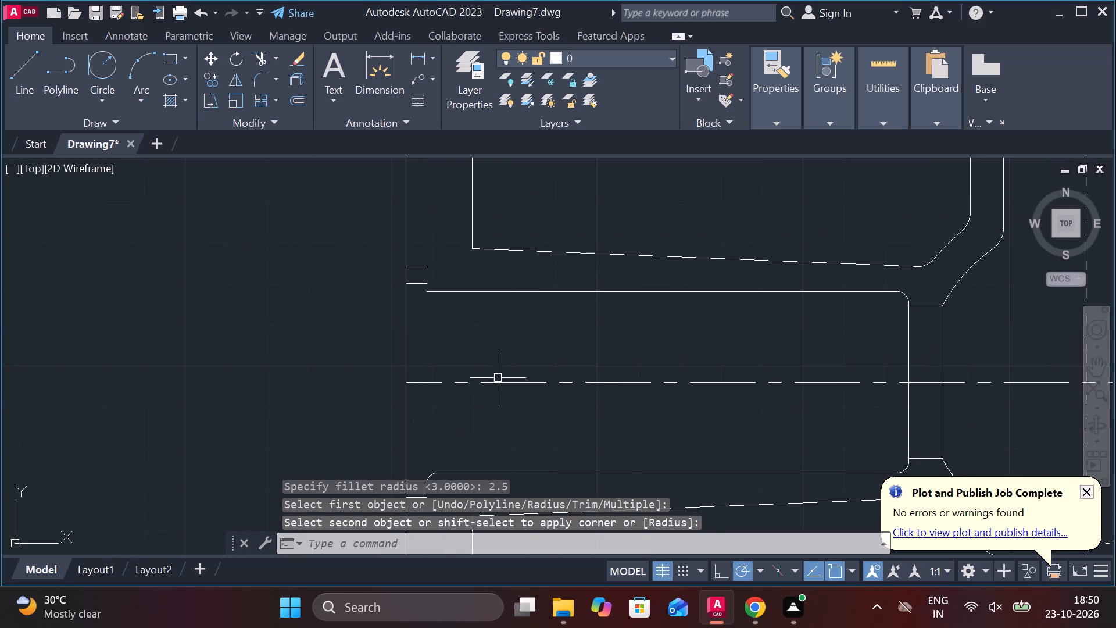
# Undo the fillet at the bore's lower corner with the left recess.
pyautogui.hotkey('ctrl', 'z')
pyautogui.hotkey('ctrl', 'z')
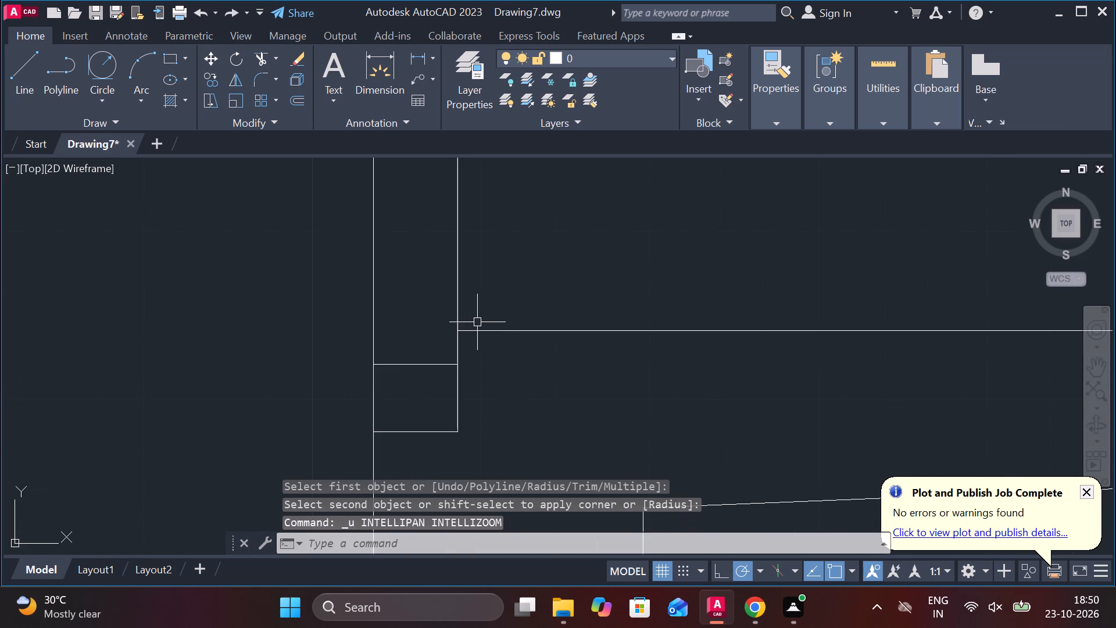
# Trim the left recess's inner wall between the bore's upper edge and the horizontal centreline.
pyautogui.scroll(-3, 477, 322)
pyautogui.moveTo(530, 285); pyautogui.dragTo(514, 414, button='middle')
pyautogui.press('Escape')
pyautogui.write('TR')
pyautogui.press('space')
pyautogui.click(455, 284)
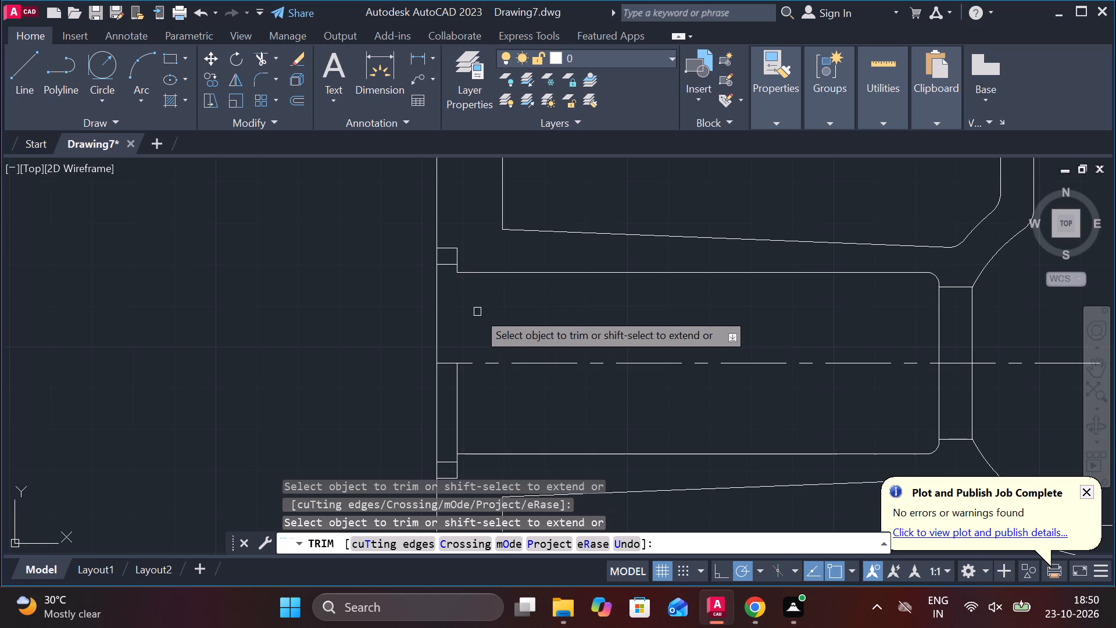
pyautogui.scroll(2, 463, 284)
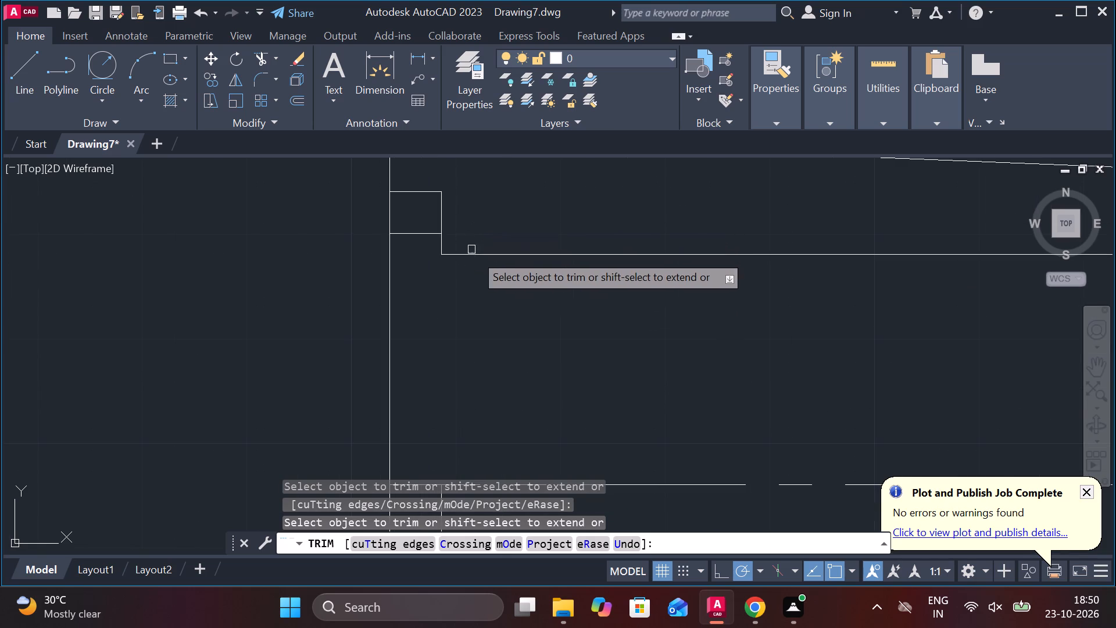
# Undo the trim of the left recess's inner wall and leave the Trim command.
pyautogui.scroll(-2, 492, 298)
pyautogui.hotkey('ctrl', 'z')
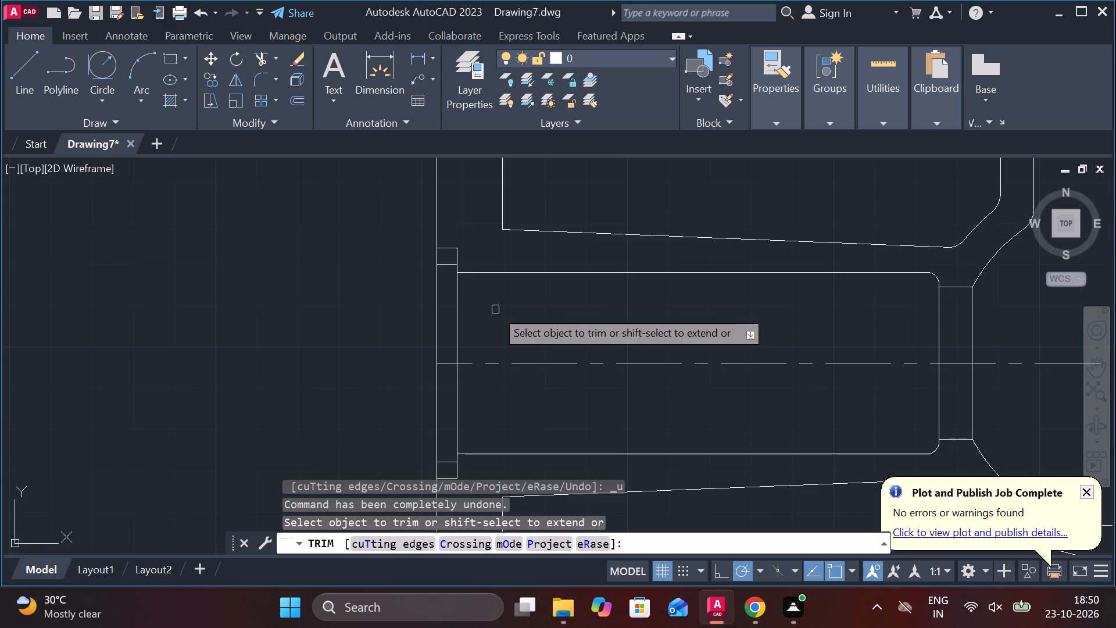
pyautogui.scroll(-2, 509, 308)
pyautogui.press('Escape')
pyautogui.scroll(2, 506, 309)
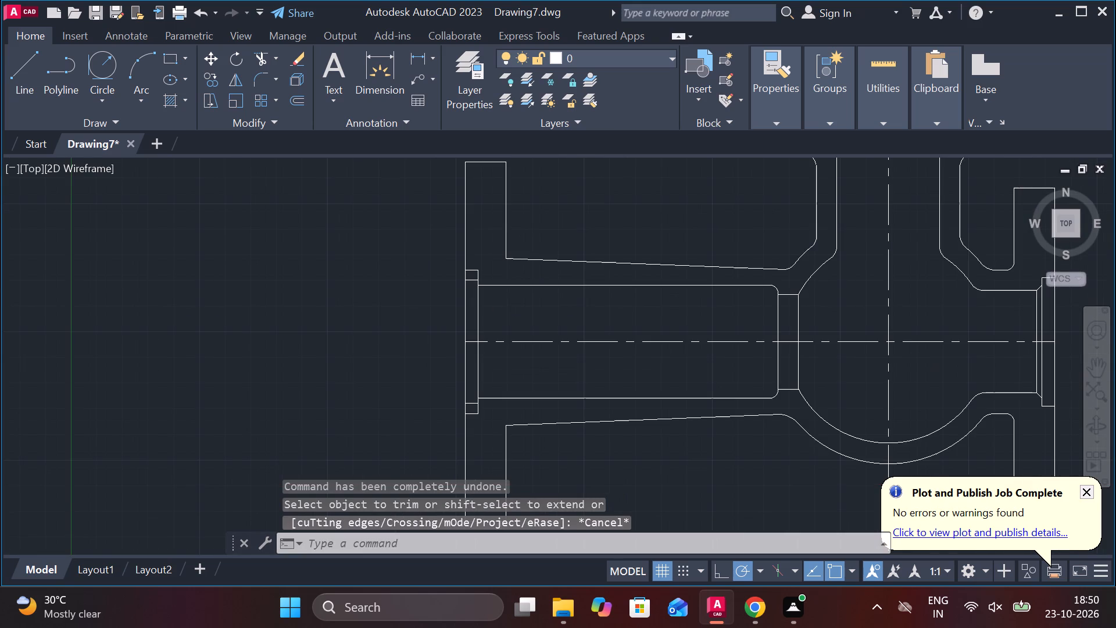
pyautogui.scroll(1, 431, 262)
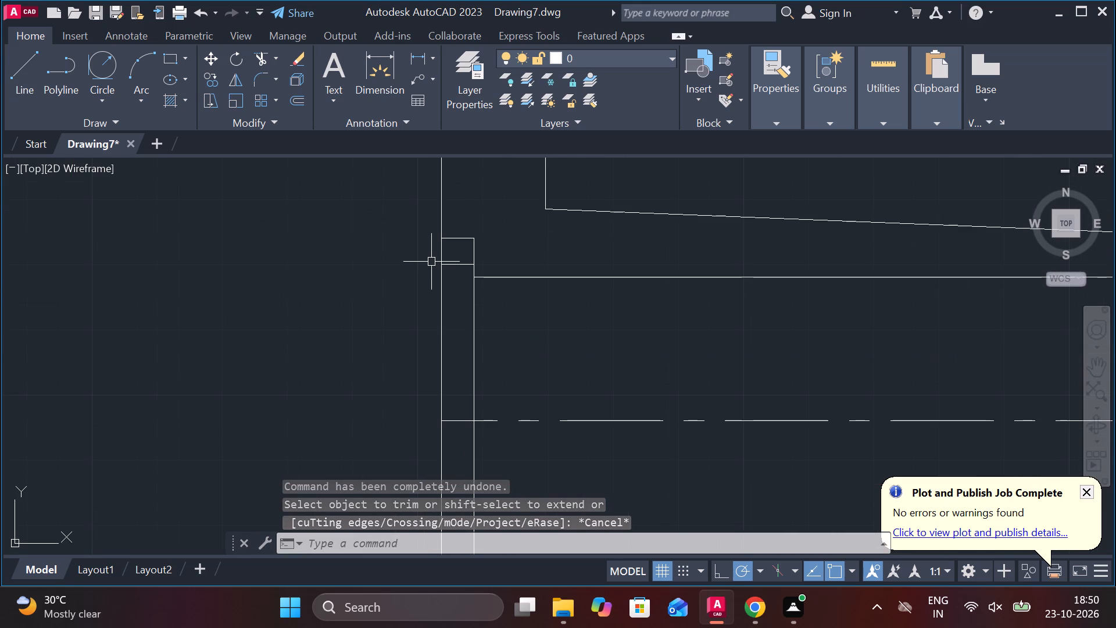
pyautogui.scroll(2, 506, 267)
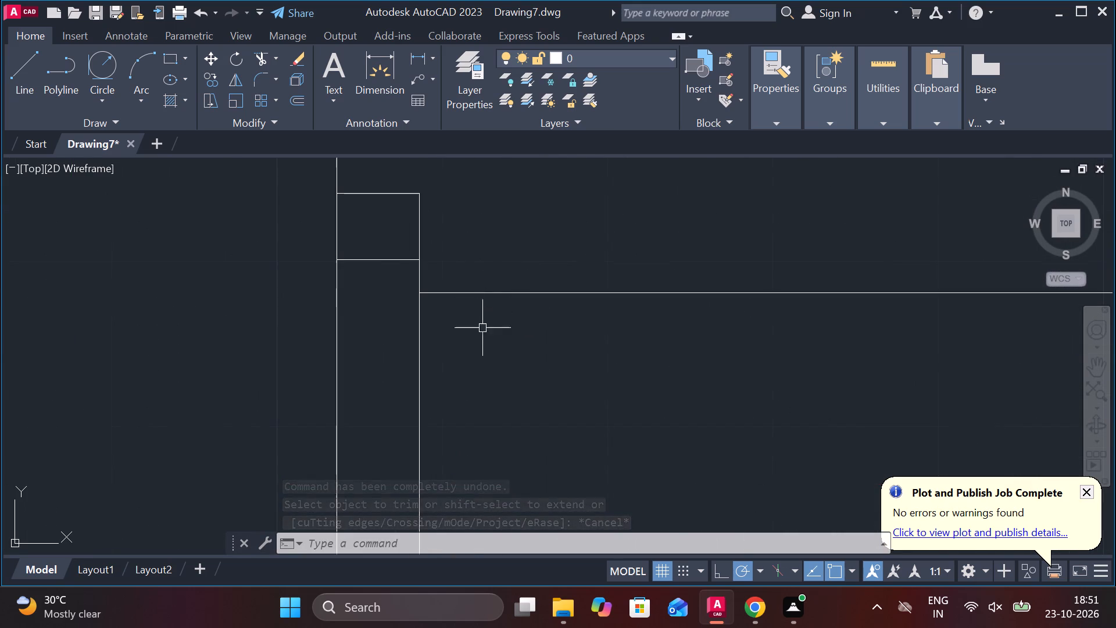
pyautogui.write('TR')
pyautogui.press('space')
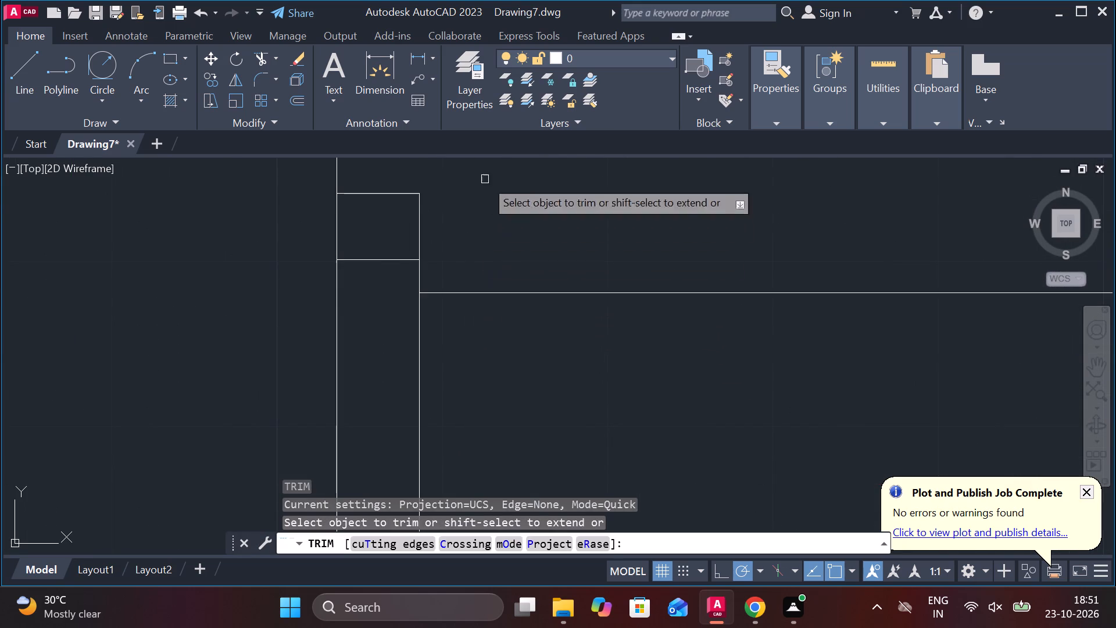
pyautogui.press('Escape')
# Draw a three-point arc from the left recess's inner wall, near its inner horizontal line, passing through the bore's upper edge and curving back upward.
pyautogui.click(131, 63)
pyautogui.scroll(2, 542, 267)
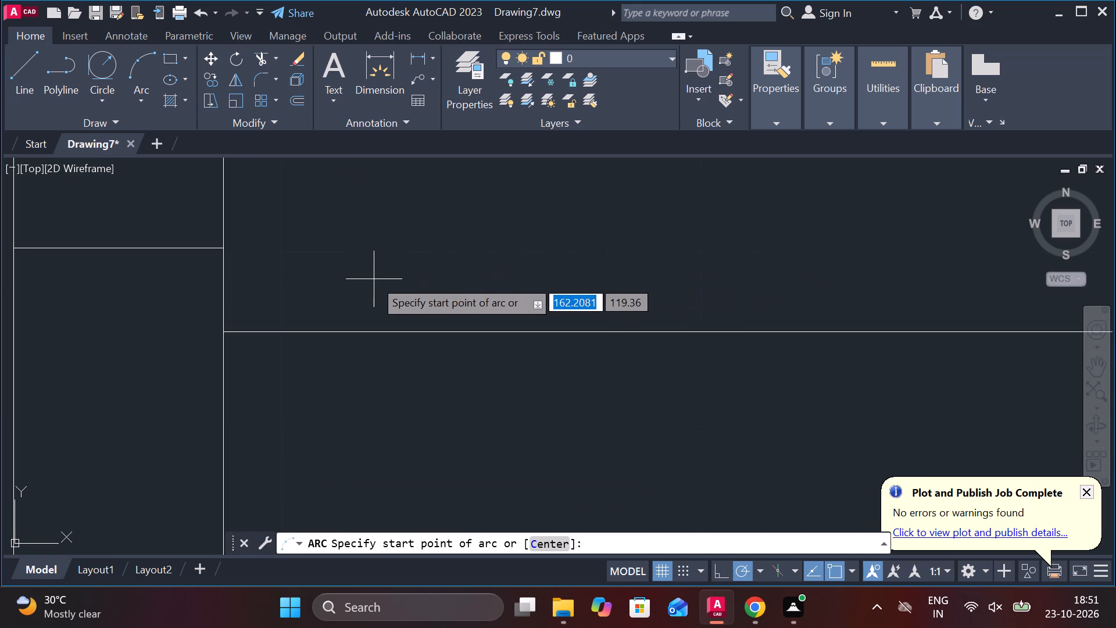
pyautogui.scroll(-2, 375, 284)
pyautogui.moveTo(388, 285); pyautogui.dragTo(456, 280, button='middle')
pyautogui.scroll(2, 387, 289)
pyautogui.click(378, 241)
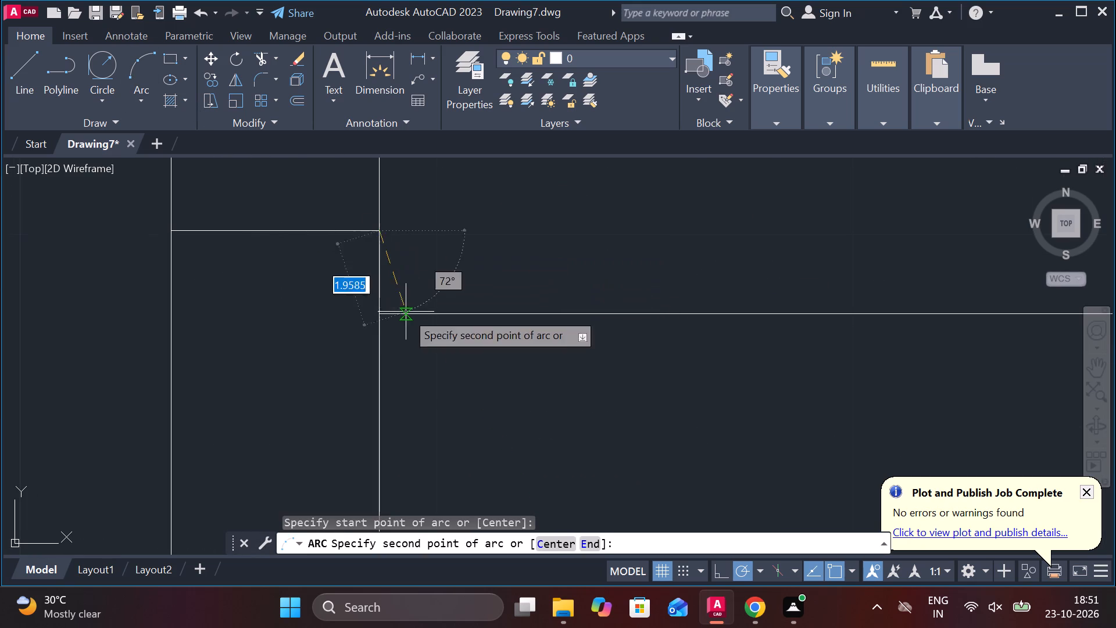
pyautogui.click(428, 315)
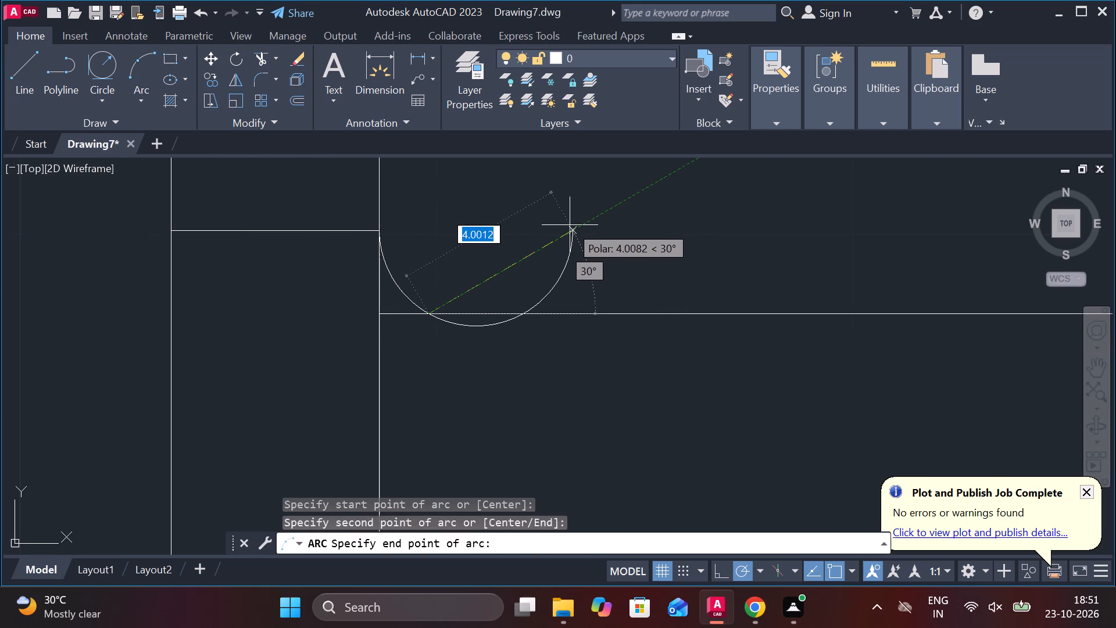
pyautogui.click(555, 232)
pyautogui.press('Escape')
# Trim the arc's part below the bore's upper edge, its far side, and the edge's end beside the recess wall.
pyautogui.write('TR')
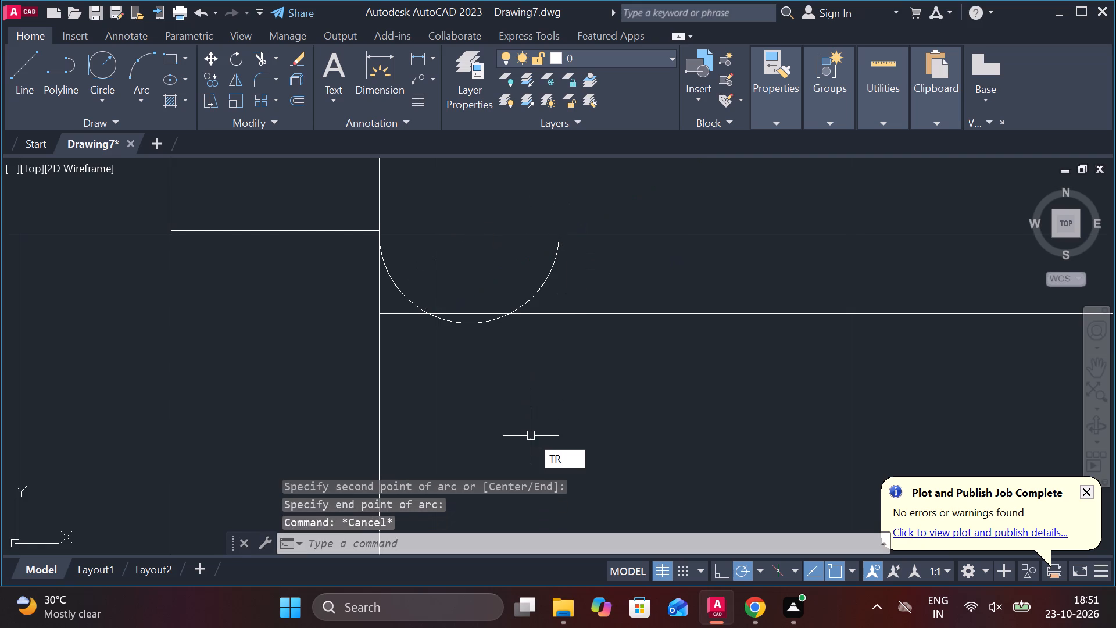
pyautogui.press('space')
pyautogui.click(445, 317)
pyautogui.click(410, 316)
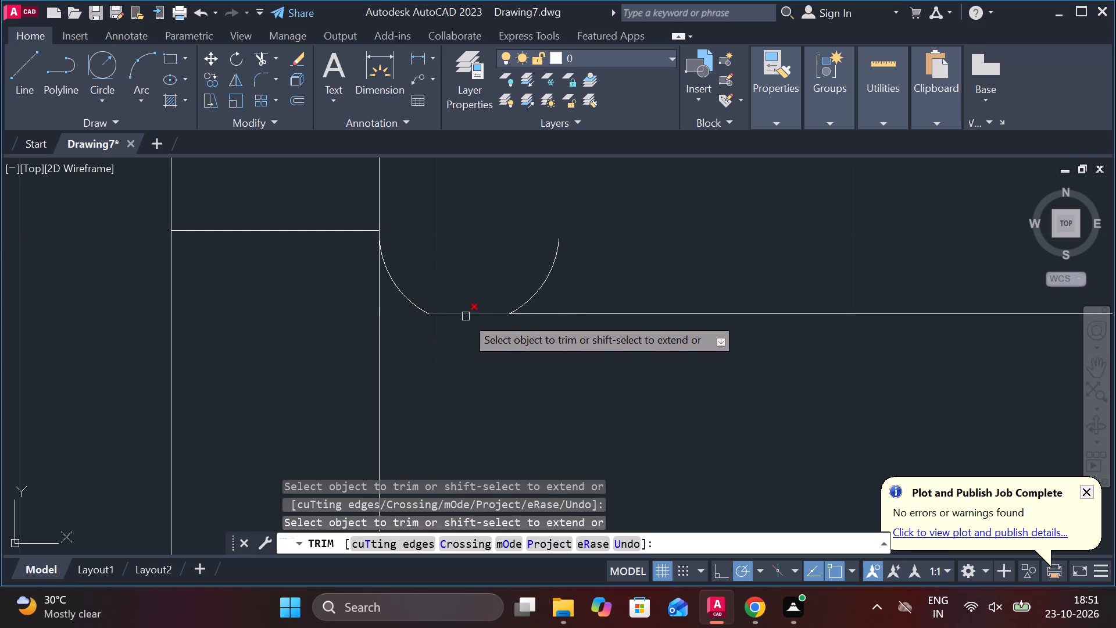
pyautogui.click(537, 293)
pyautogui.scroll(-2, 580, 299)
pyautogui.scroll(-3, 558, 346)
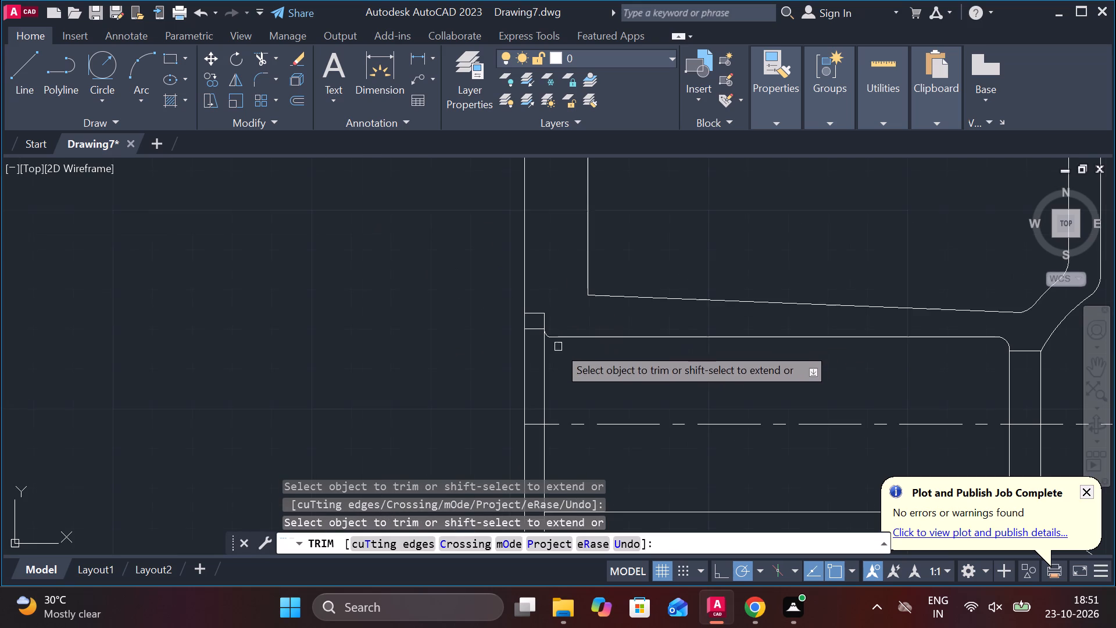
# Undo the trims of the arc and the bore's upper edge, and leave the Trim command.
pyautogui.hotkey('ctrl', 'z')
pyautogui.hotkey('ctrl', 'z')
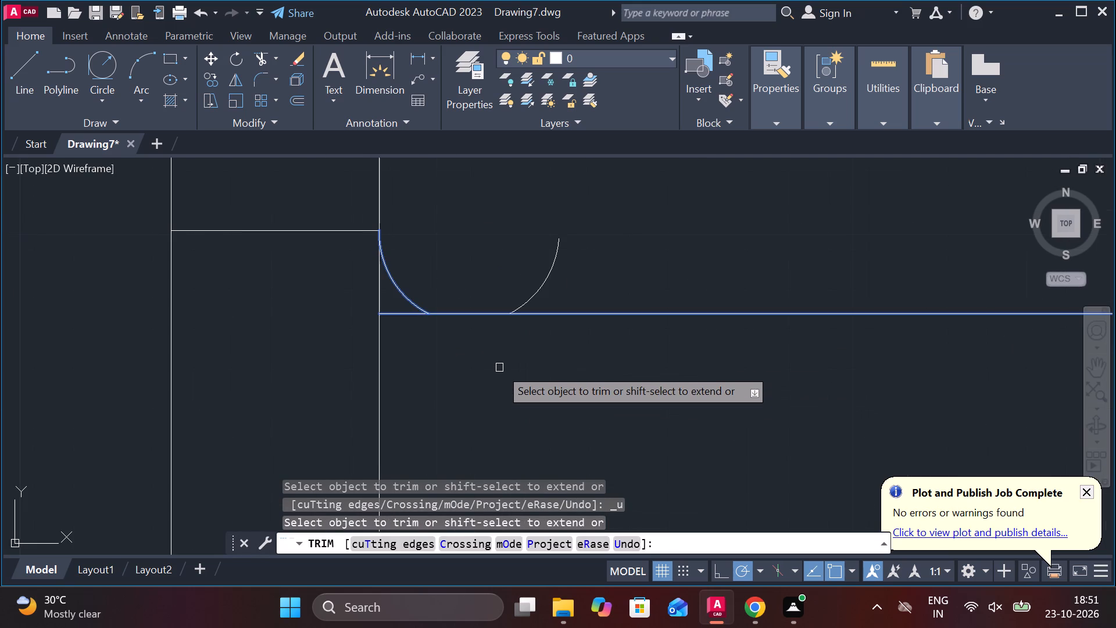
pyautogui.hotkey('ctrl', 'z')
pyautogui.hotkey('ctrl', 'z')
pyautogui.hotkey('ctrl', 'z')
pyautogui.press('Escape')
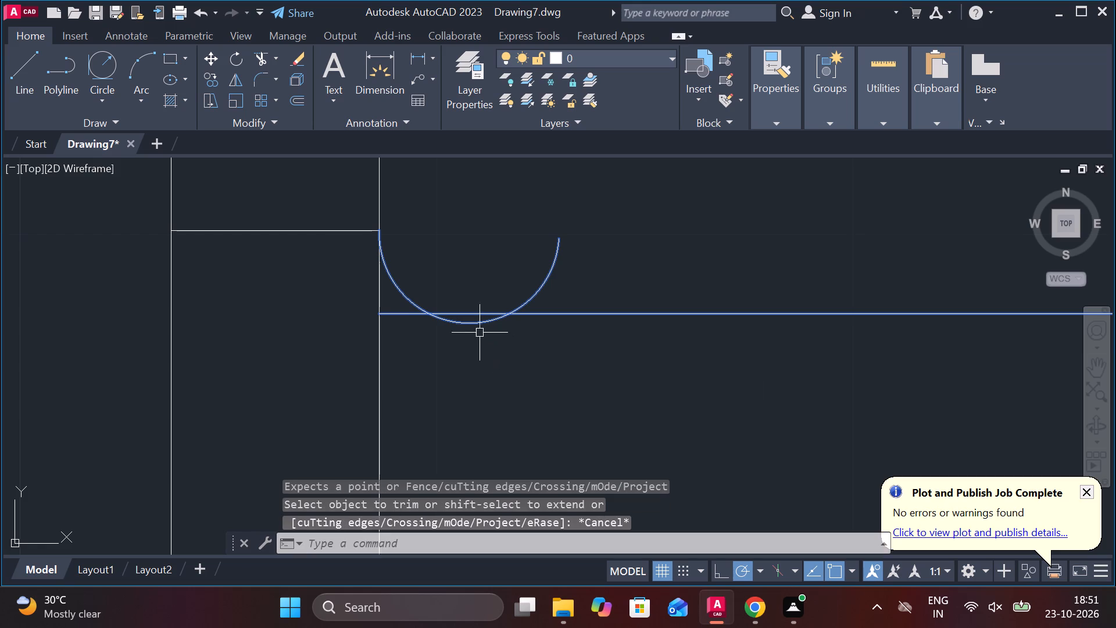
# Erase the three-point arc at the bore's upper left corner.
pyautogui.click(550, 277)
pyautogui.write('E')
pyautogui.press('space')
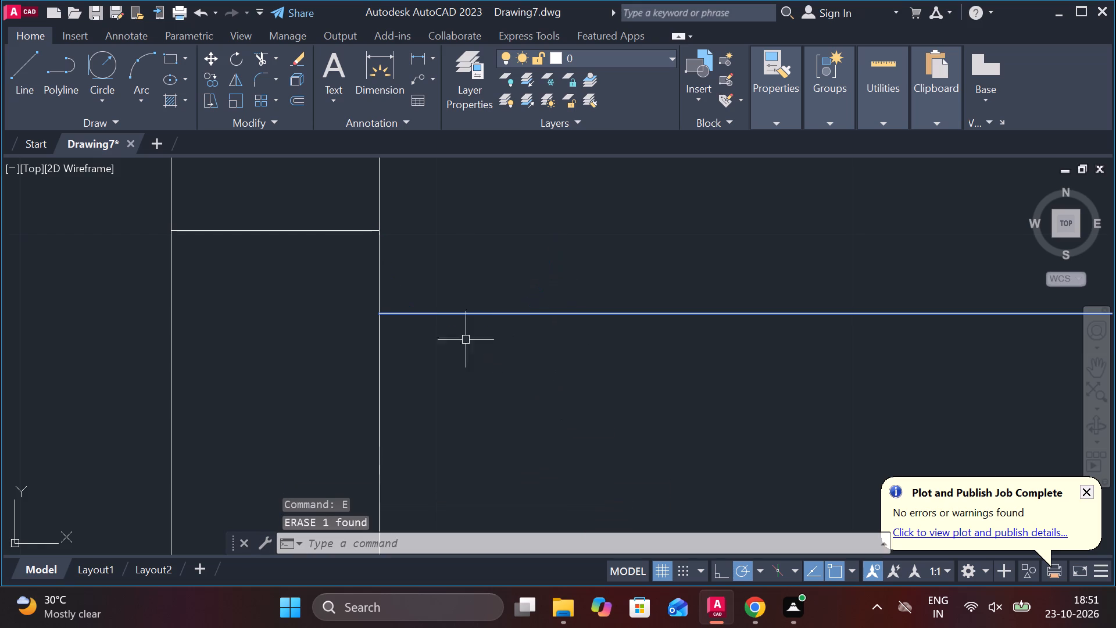
# Trim the left recess's inner wall below the bore's upper edge.
pyautogui.scroll(-1, 442, 291)
pyautogui.write('TR')
pyautogui.press('space')
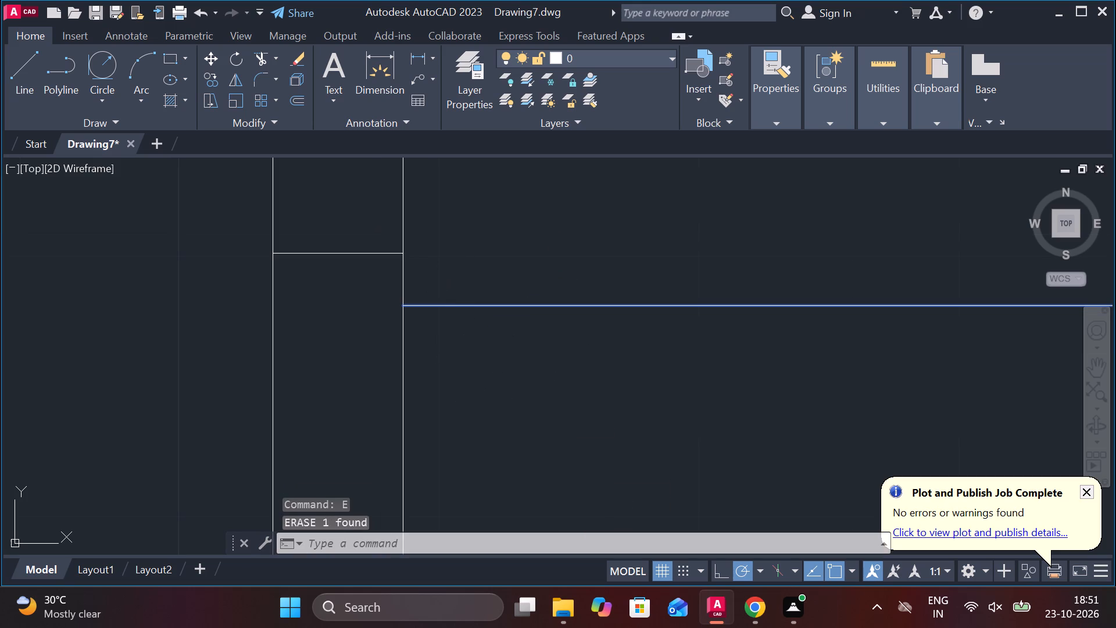
pyautogui.click(402, 325)
pyautogui.press('Escape')
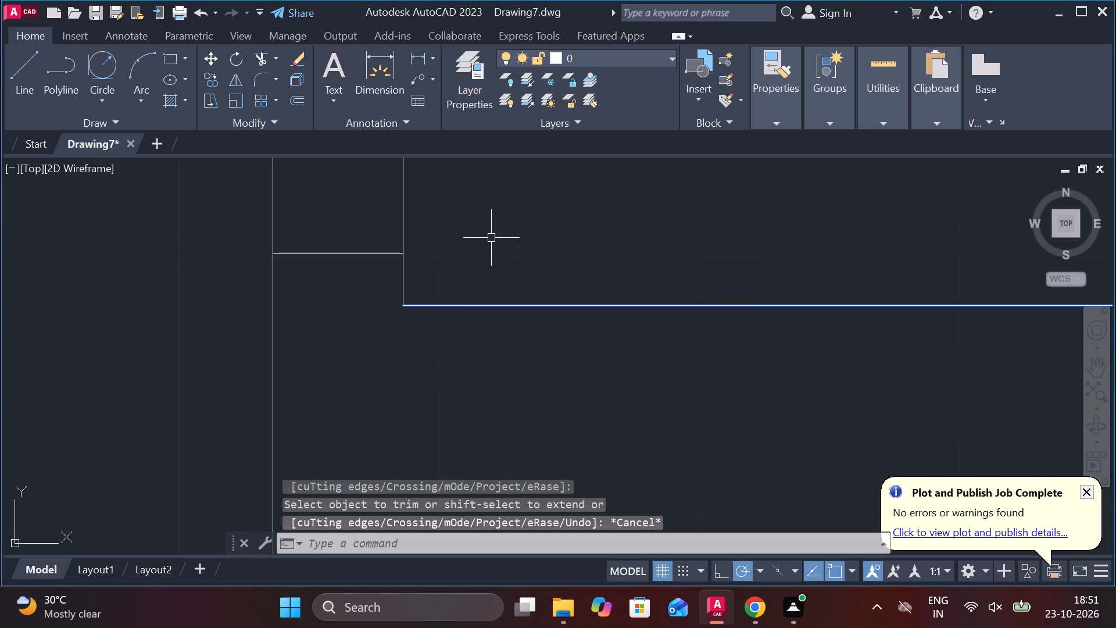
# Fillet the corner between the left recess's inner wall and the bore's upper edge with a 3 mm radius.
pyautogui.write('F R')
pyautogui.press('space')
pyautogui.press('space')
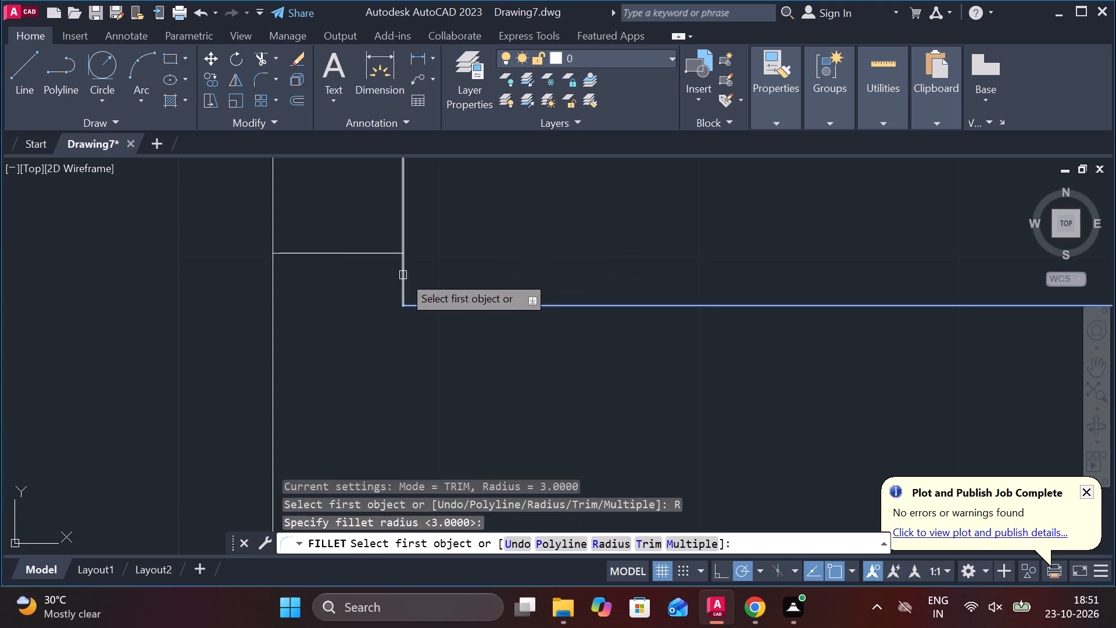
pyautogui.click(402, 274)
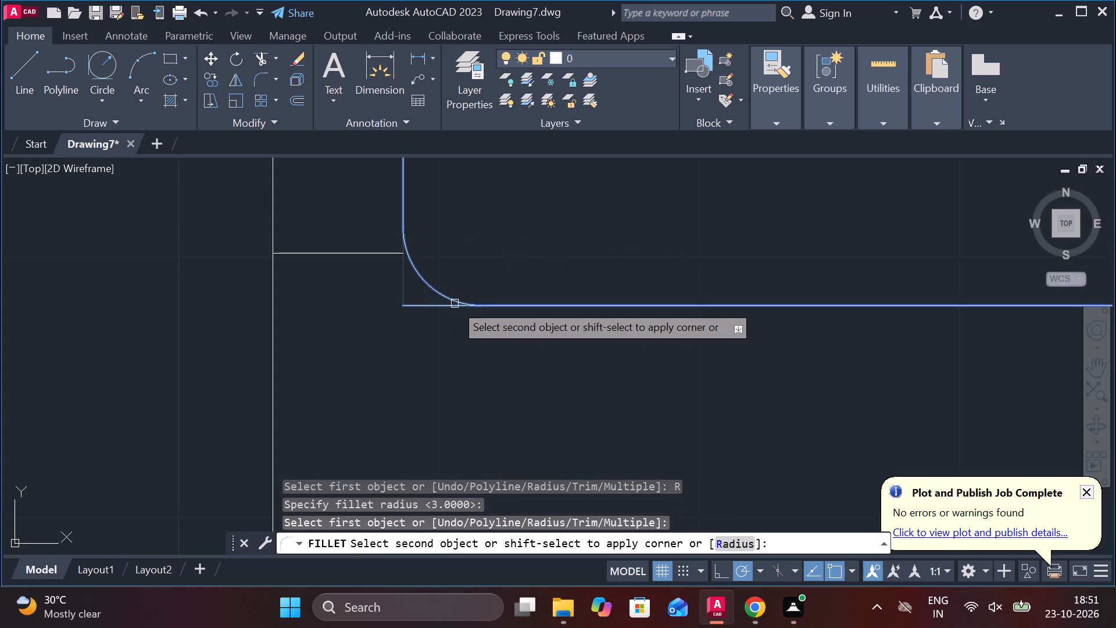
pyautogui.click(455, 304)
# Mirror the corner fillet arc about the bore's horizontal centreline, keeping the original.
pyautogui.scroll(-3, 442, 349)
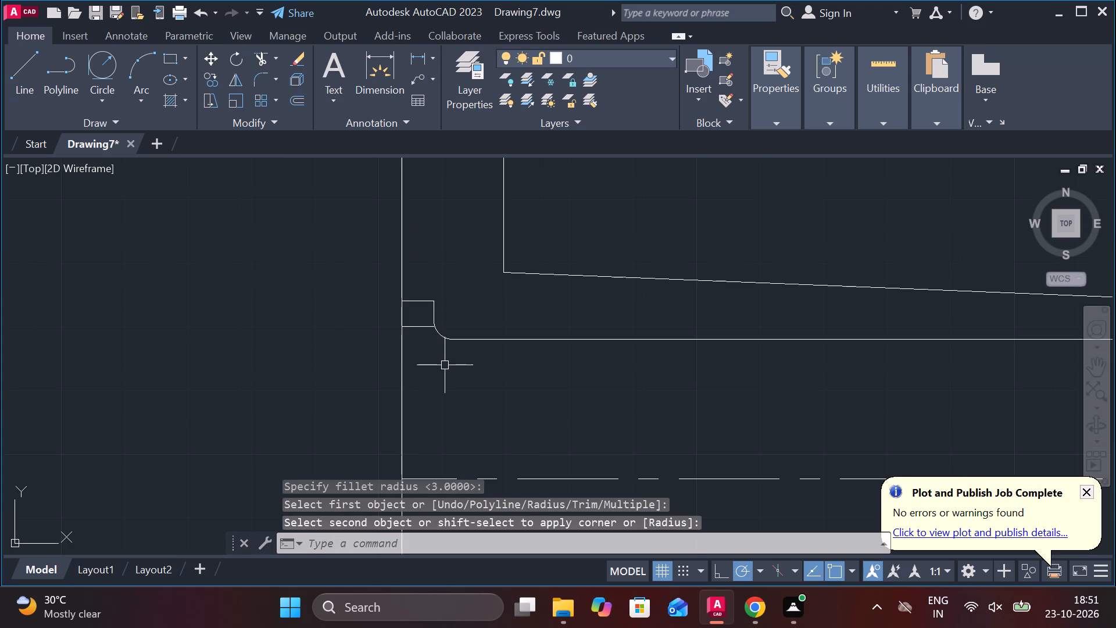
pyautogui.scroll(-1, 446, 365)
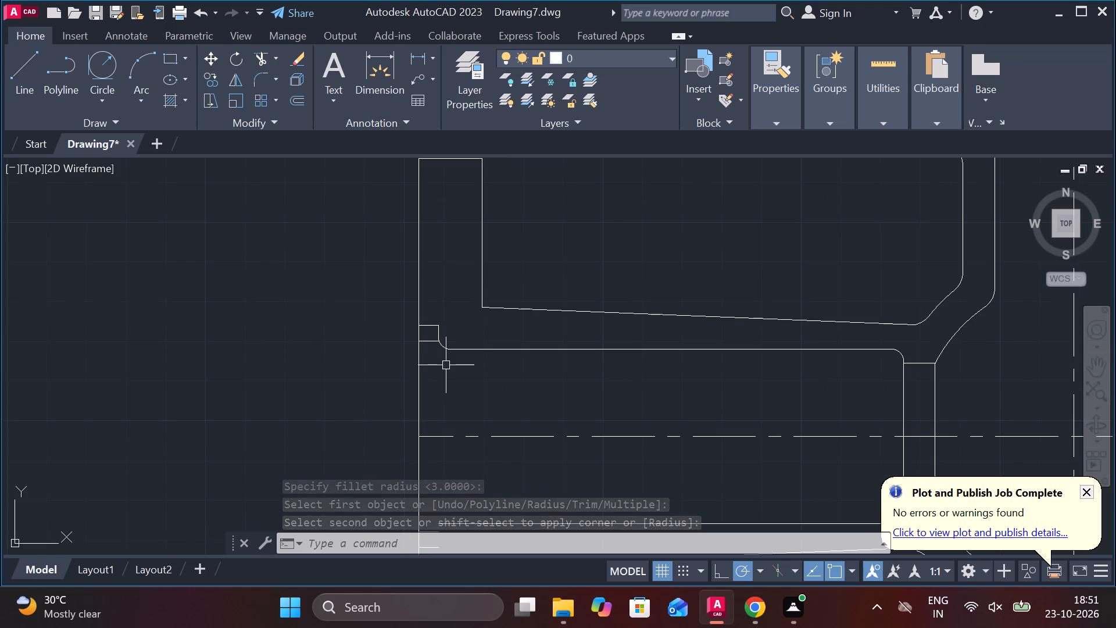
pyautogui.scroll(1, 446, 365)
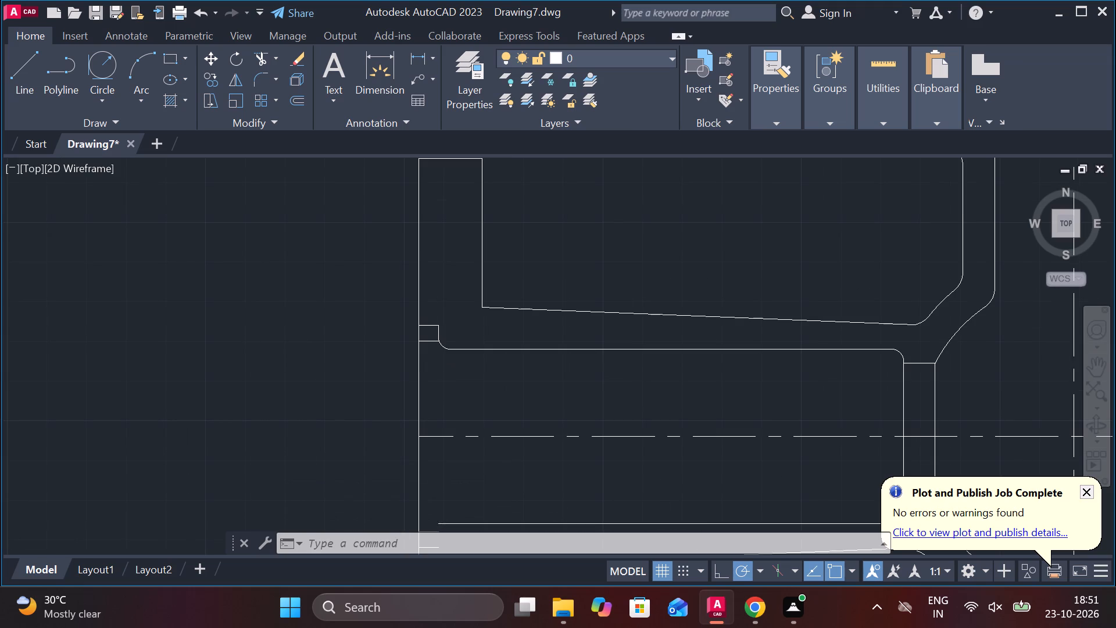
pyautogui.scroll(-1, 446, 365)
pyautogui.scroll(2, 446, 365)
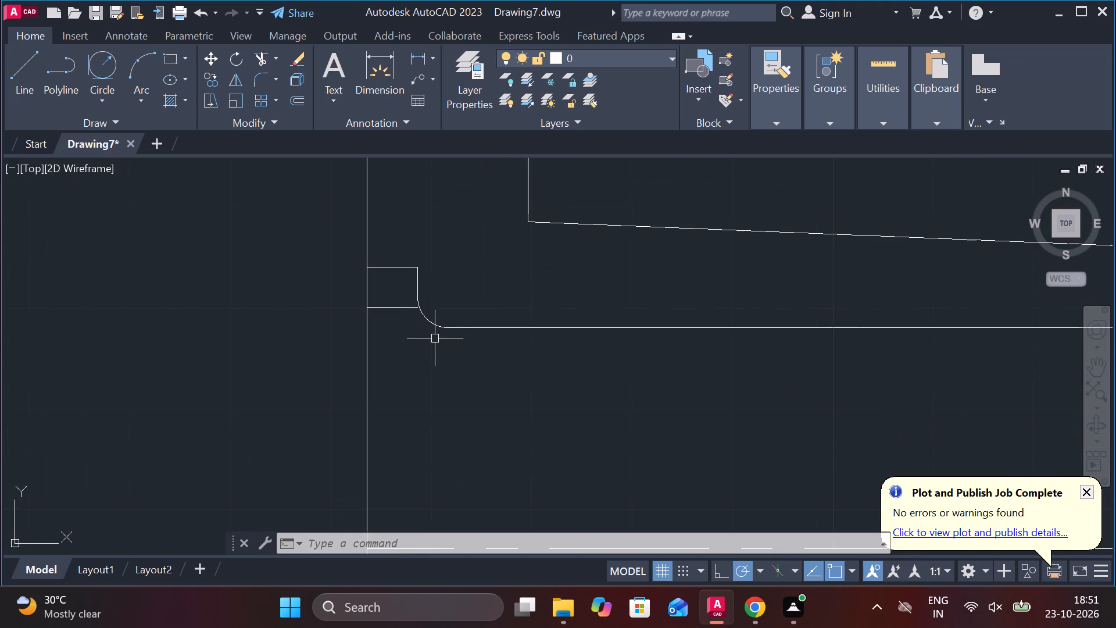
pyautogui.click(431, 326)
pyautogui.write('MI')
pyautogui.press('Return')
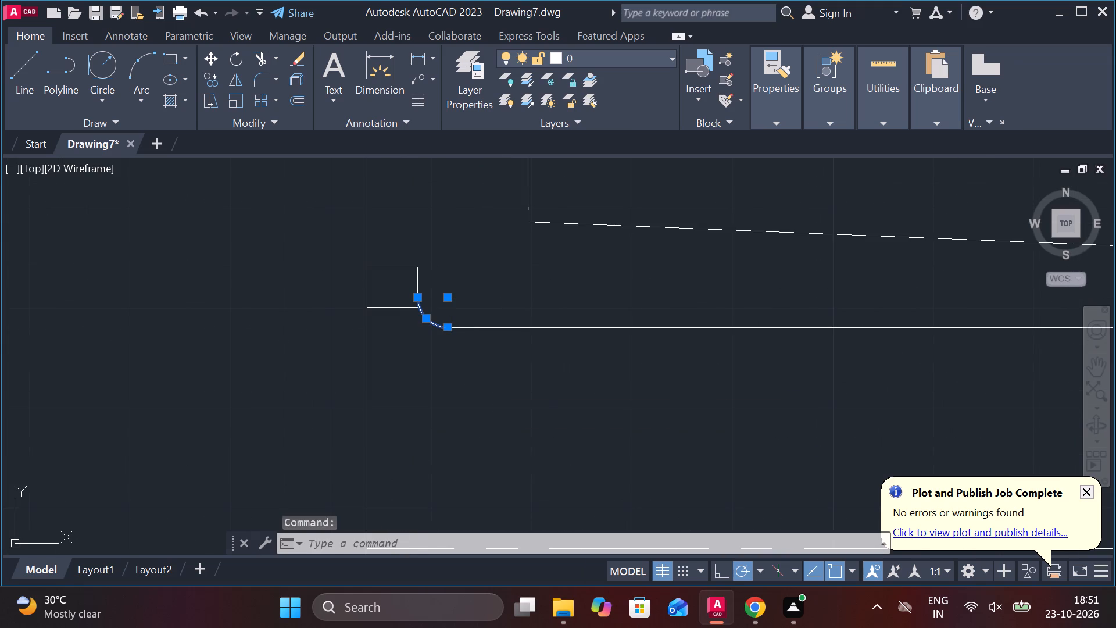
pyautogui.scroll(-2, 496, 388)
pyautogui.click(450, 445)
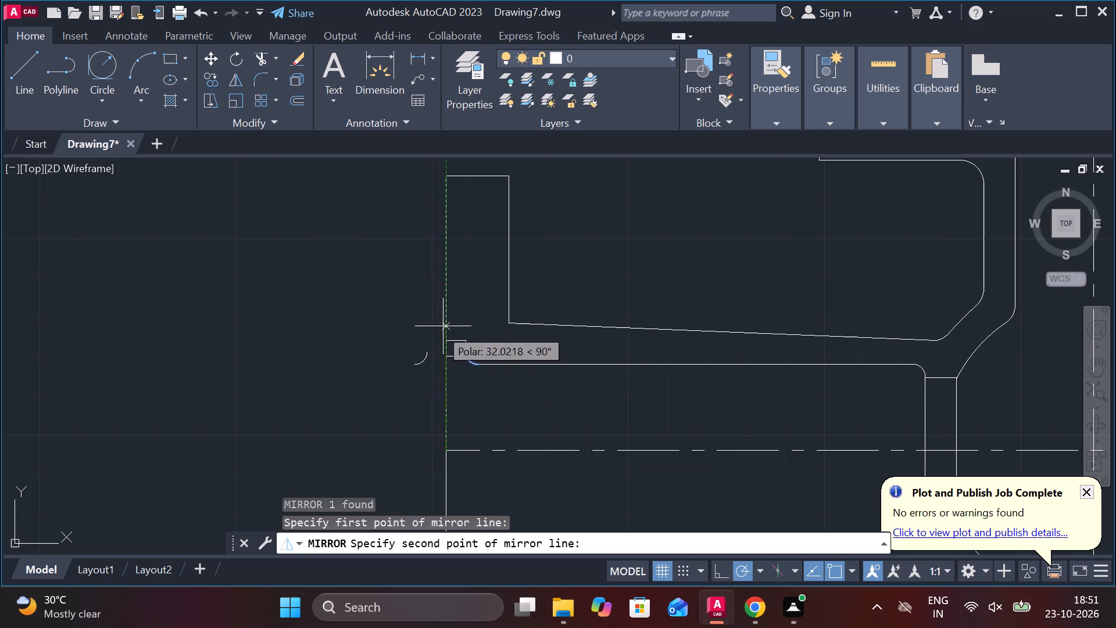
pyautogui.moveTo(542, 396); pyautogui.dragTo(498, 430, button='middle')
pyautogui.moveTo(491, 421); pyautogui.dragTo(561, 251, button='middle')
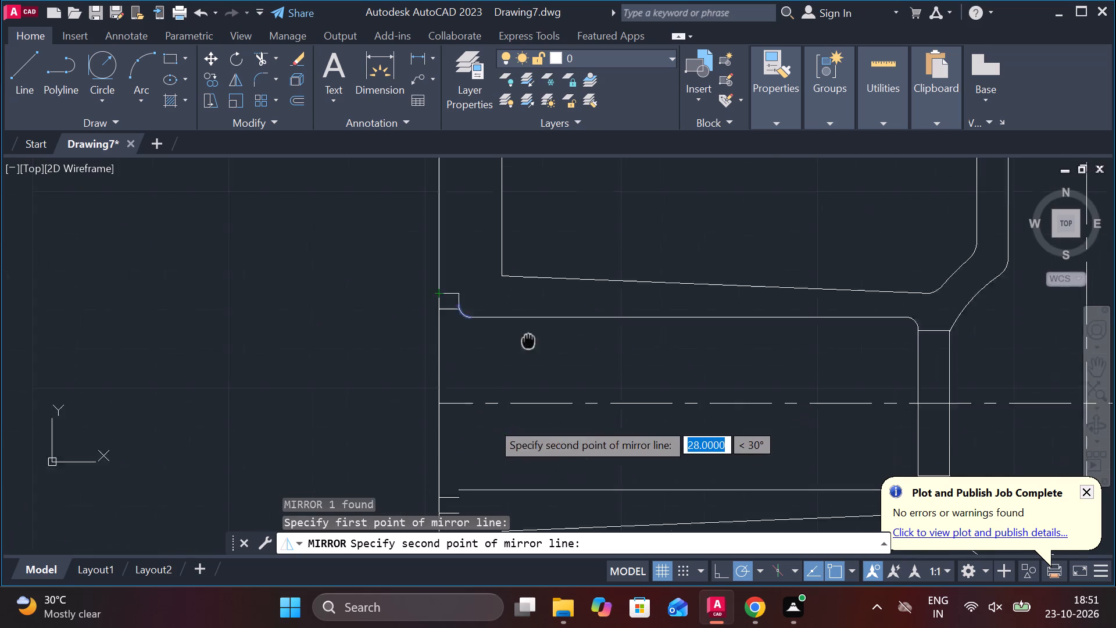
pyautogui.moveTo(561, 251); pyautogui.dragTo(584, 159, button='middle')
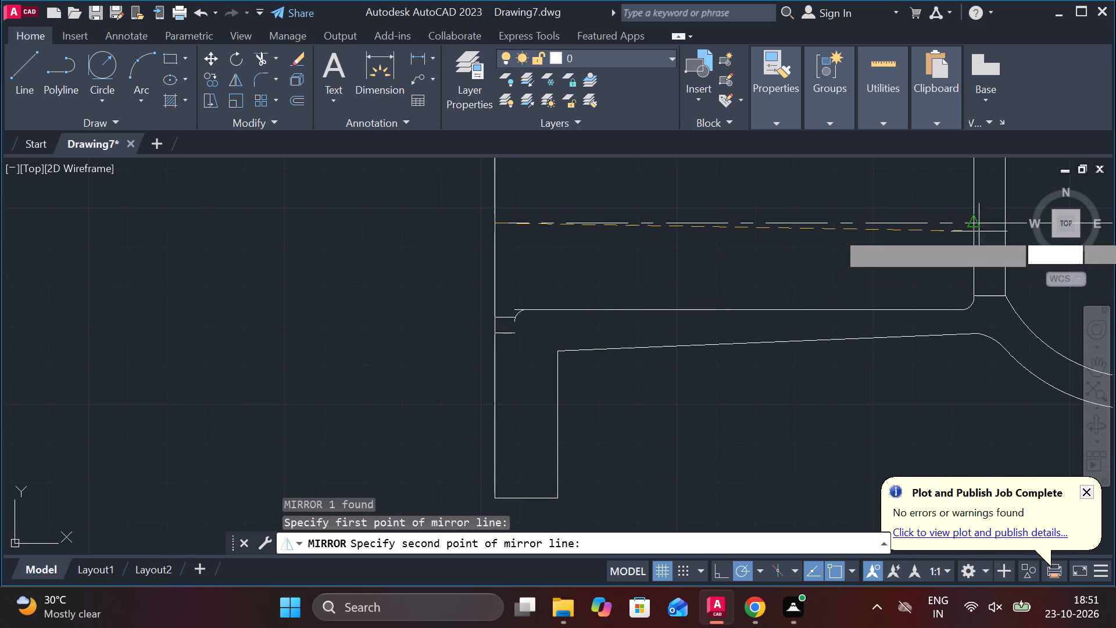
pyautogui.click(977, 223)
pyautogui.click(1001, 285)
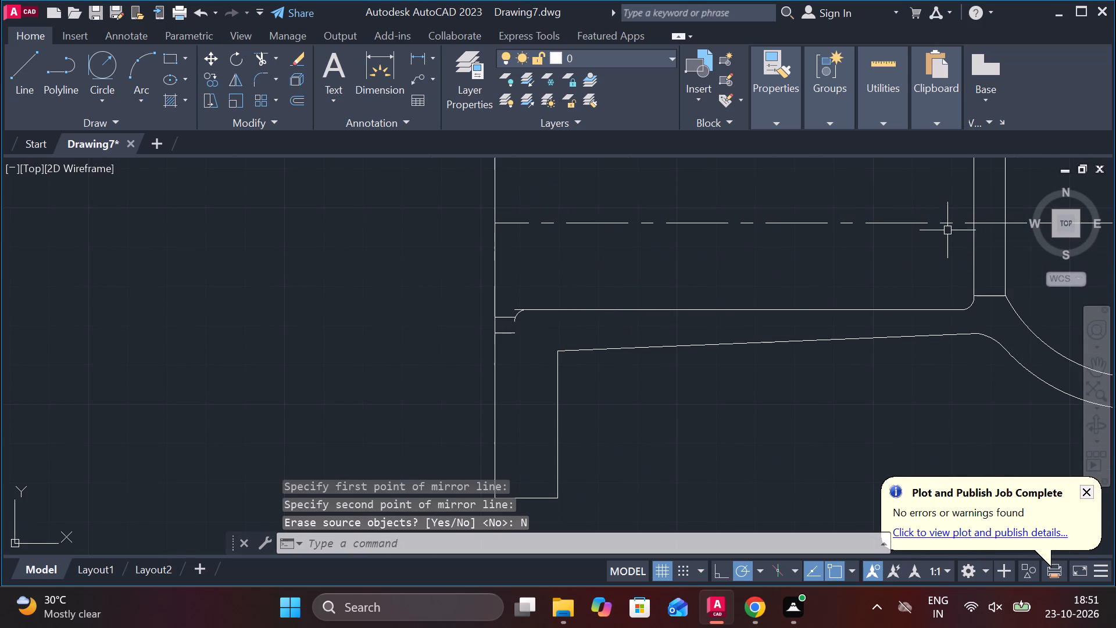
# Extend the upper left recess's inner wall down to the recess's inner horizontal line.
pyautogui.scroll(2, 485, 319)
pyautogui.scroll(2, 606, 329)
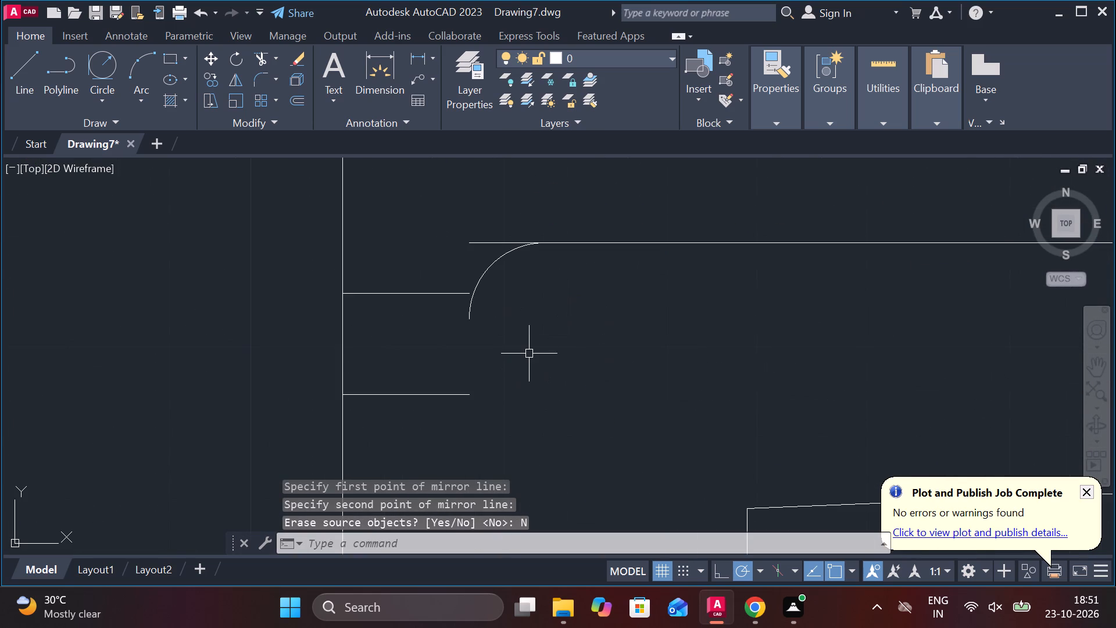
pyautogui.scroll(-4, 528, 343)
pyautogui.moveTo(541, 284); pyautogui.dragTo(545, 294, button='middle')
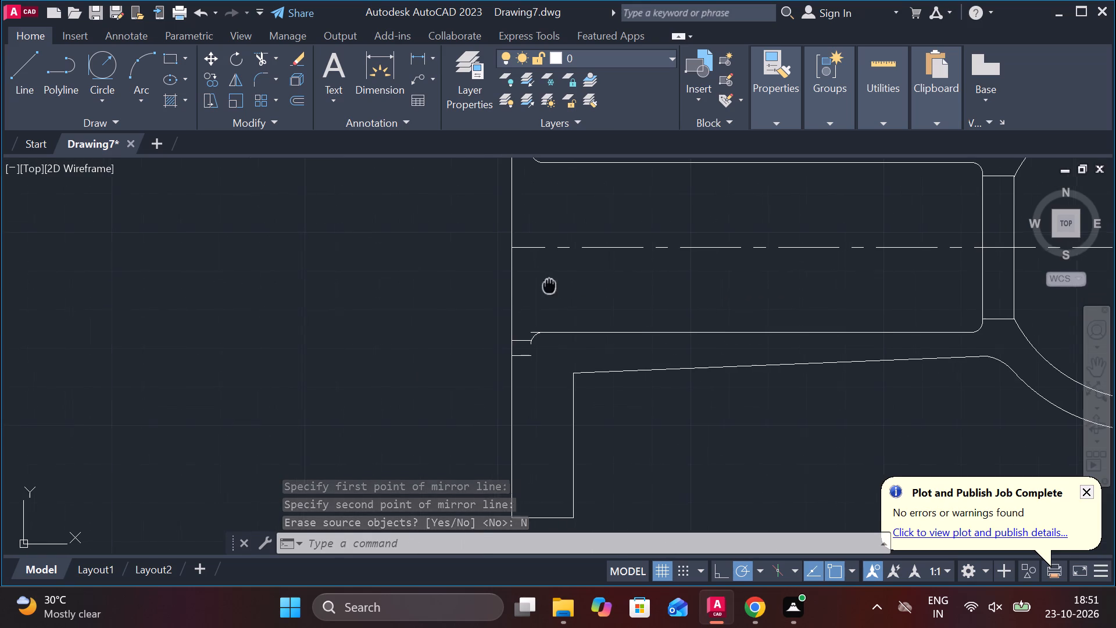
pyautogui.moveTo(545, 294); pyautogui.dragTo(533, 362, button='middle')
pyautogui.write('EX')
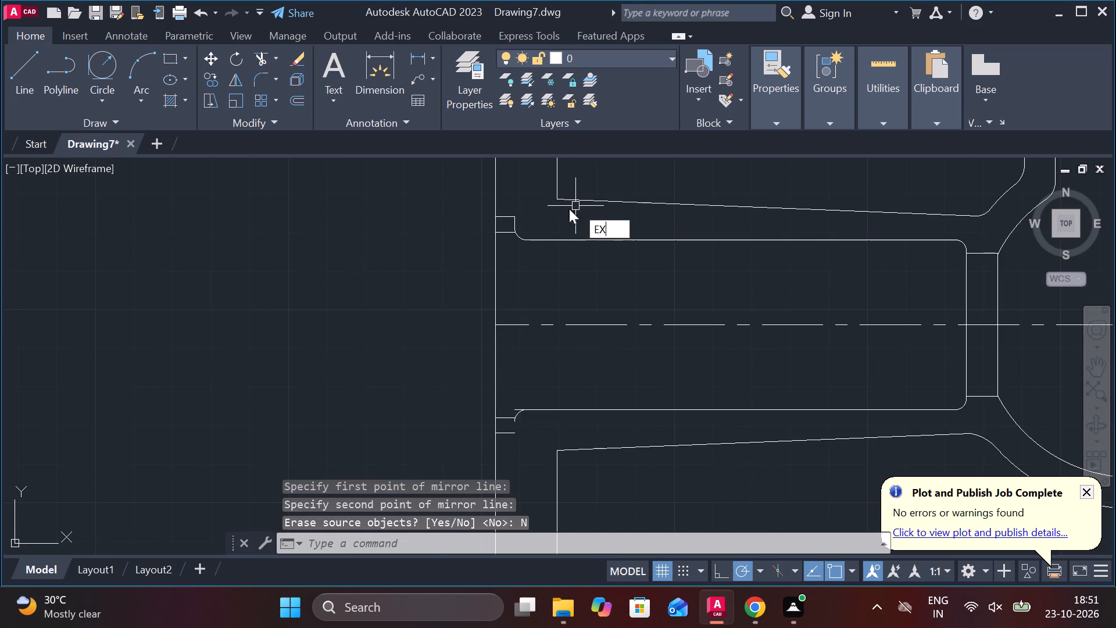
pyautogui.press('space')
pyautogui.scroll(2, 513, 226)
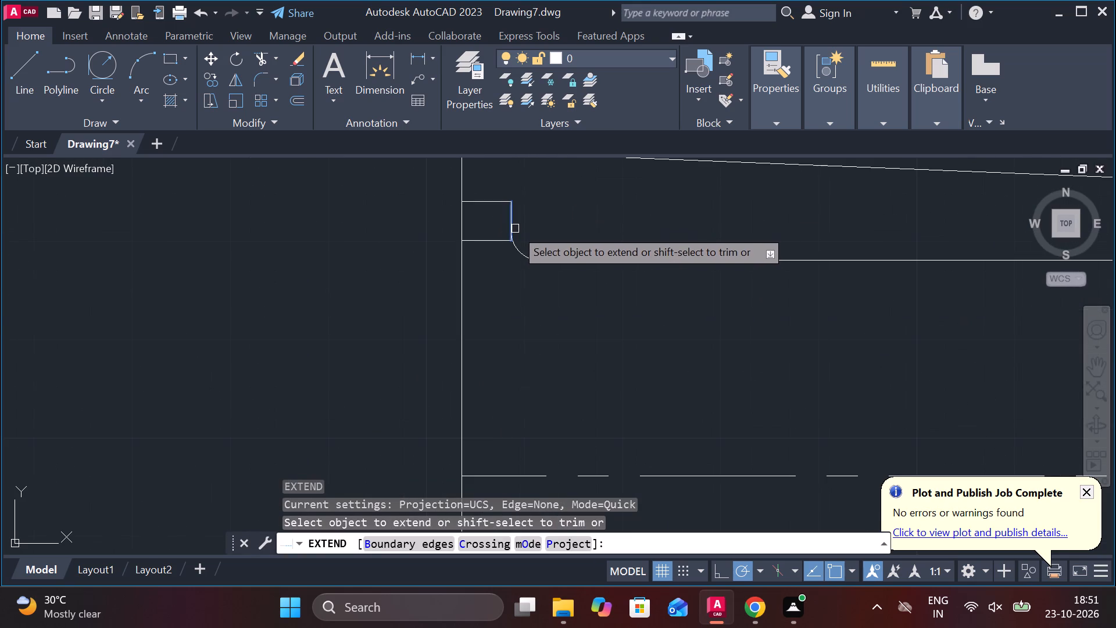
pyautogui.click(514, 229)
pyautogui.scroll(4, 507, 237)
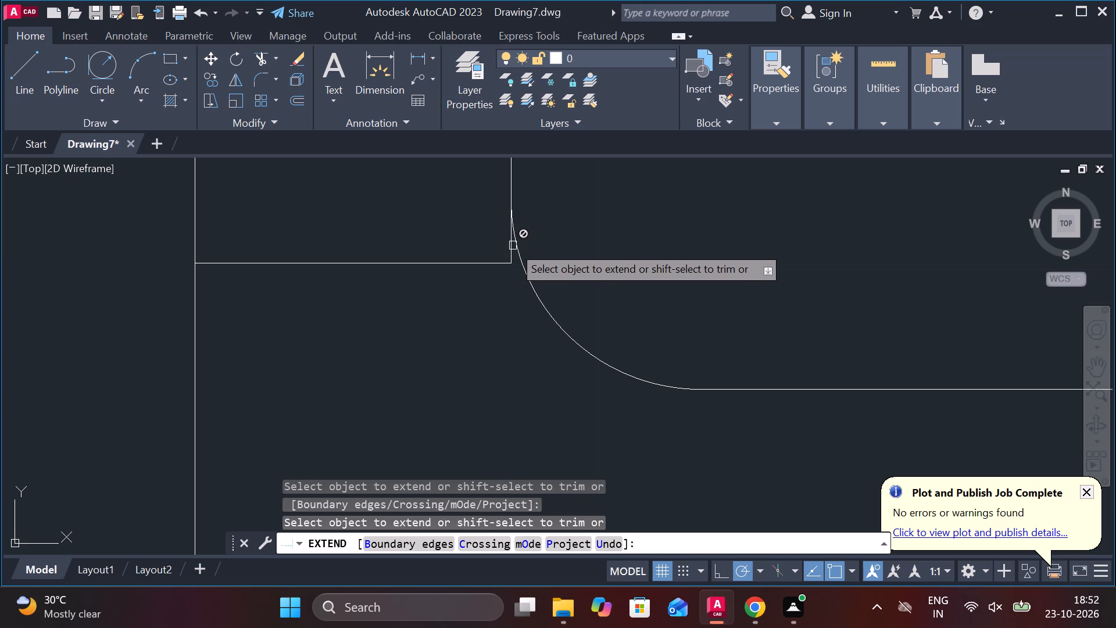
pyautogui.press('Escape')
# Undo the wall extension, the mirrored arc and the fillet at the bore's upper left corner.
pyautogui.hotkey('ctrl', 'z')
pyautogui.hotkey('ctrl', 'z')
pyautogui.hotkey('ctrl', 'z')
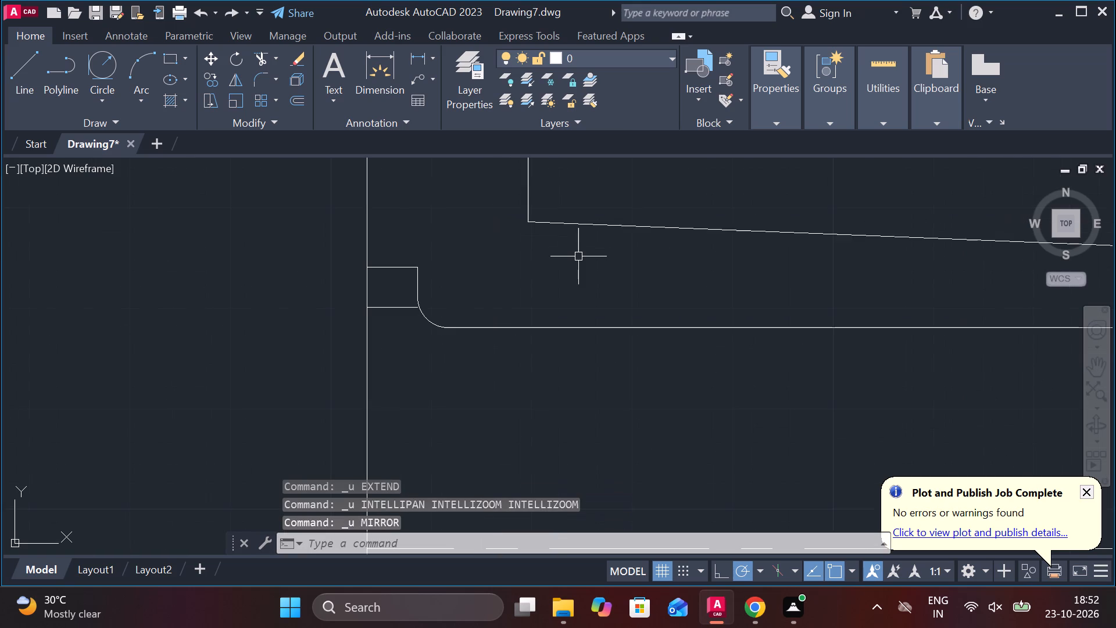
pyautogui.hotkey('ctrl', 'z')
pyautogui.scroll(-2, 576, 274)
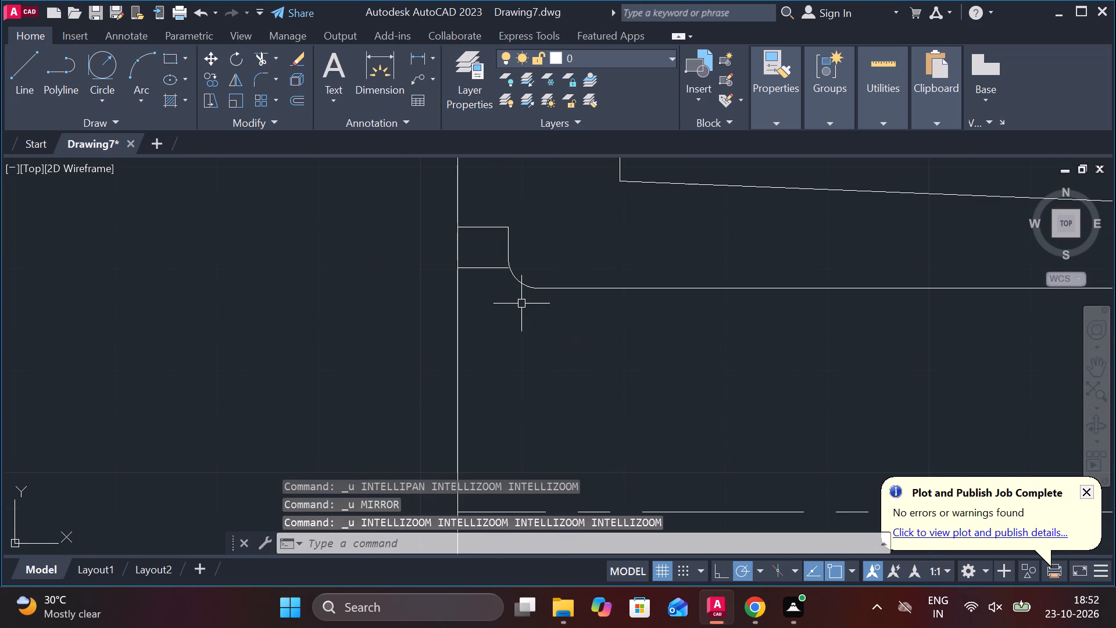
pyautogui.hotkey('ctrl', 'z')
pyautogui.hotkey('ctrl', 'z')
# Draw a three-point arc from the recess wall's end at the inner horizontal line, touching the bore's upper edge and curving back upward.
pyautogui.scroll(-2, 521, 303)
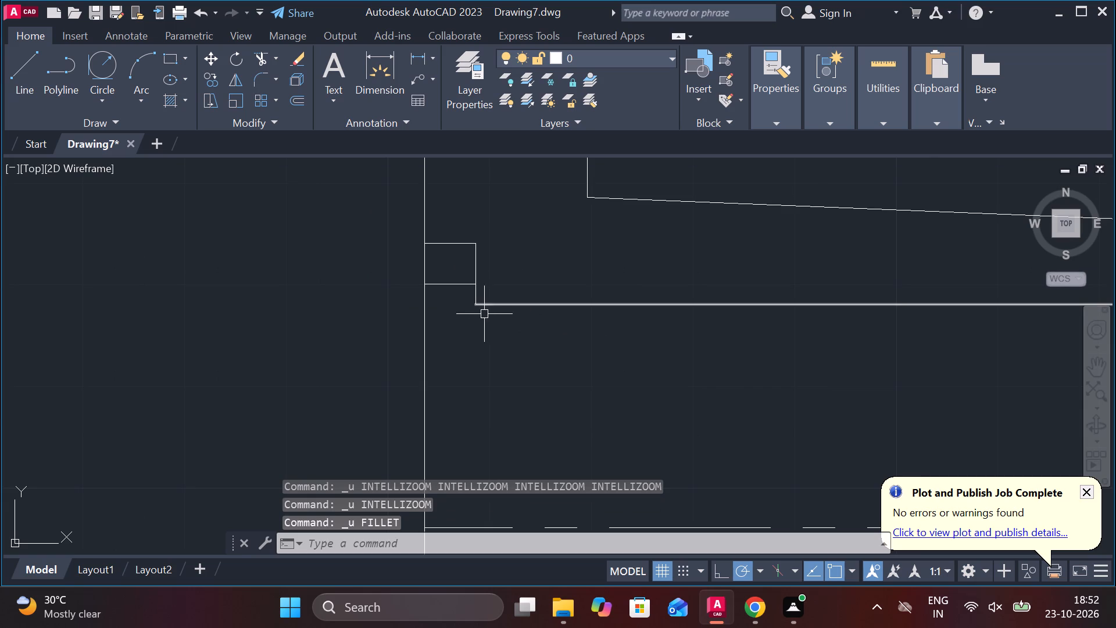
pyautogui.click(136, 65)
pyautogui.scroll(2, 503, 294)
pyautogui.click(424, 270)
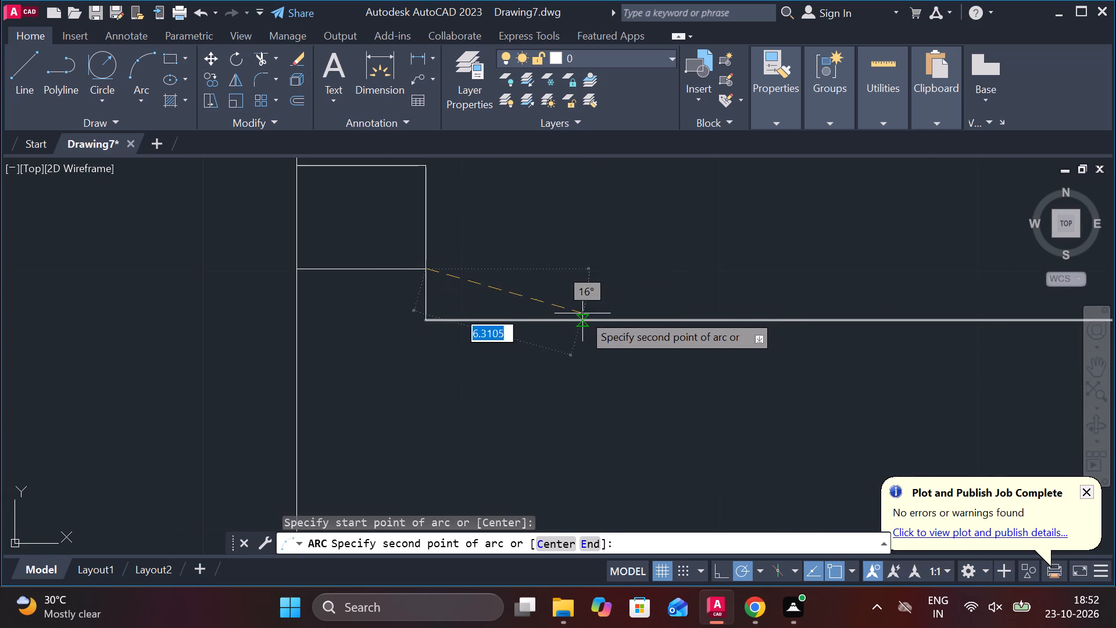
pyautogui.click(572, 317)
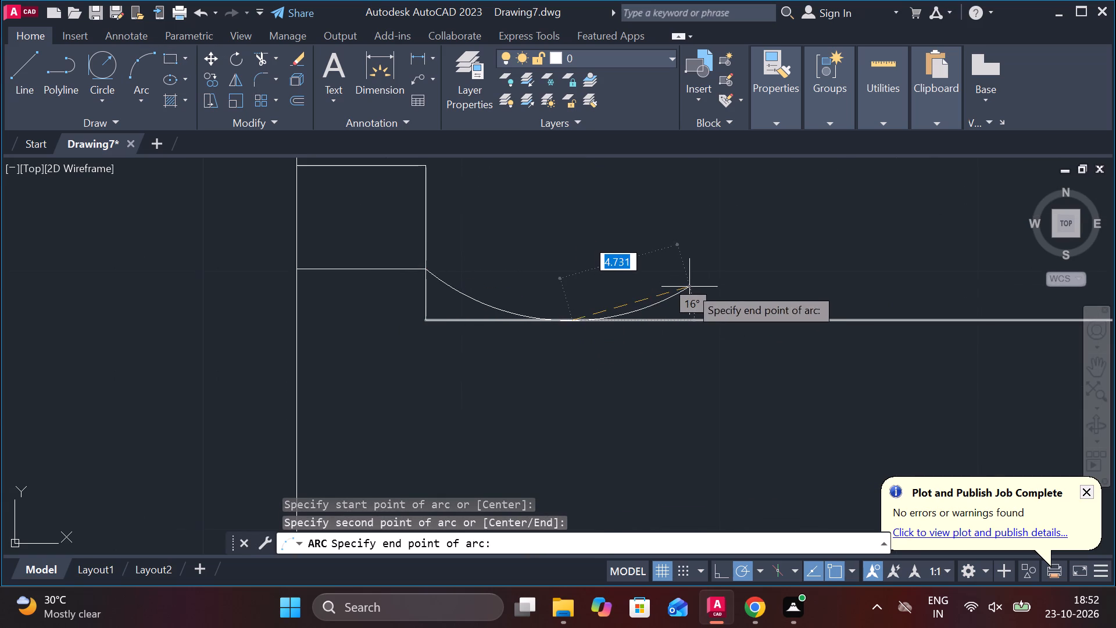
pyautogui.click(691, 288)
pyautogui.press('Escape')
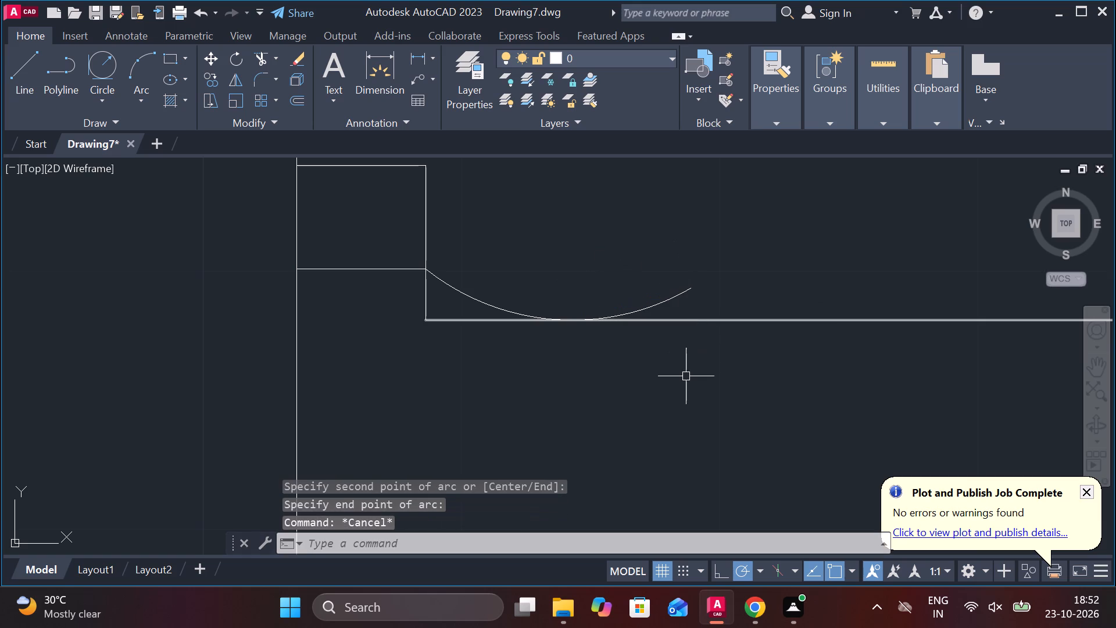
# Trim the recess wall below the arc's start, the bore edge's left end and the arc's far side.
pyautogui.write('TR')
pyautogui.press('space')
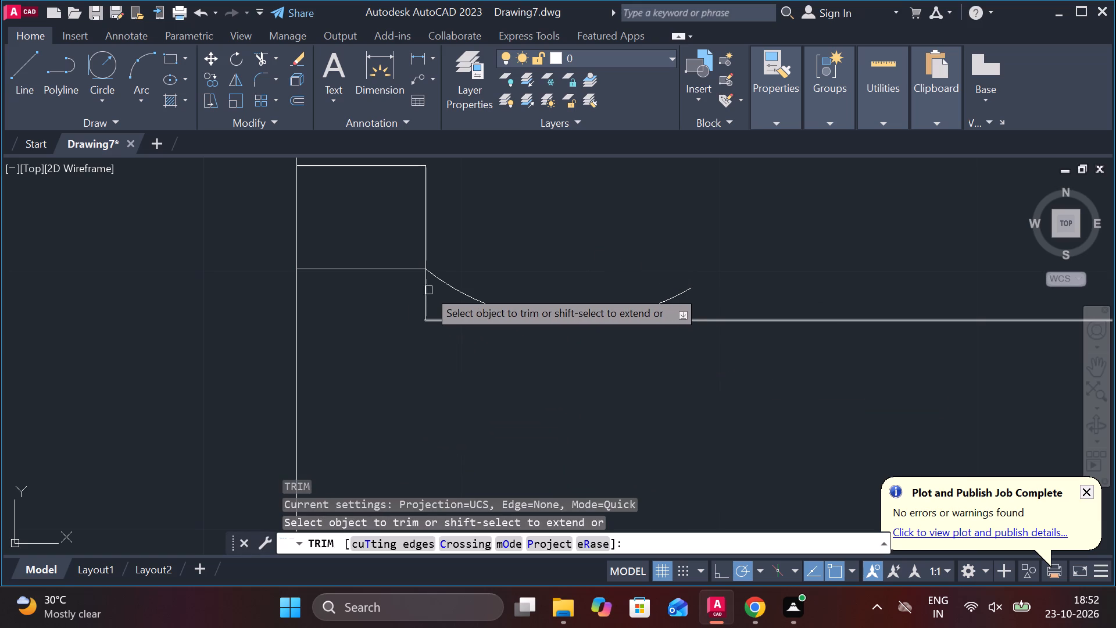
pyautogui.click(427, 288)
pyautogui.click(438, 322)
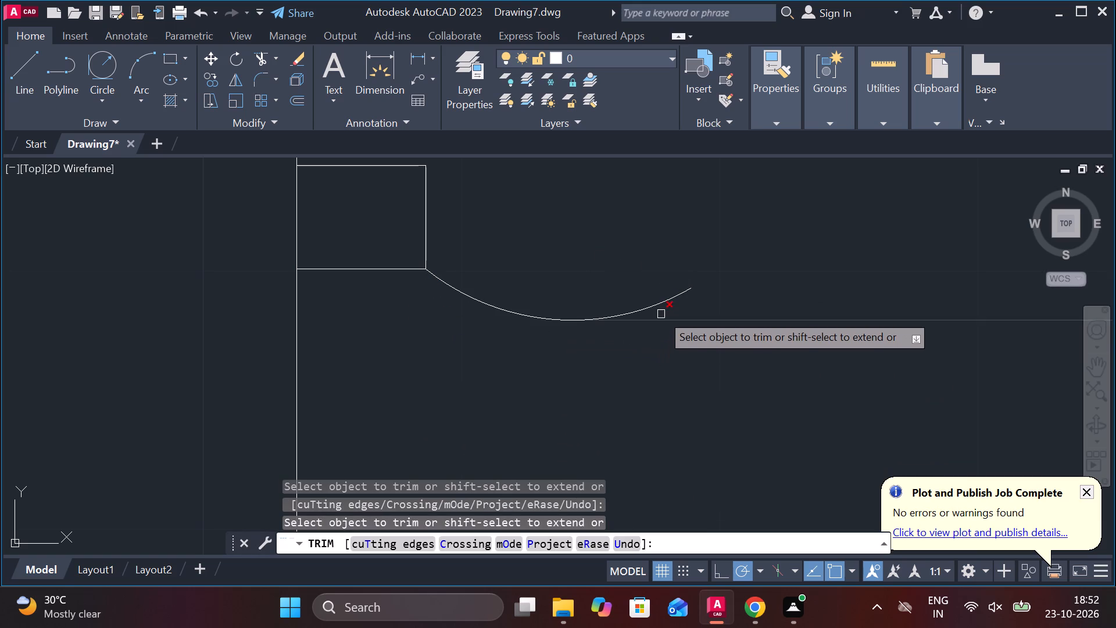
pyautogui.click(660, 309)
pyautogui.scroll(-1, 693, 357)
pyautogui.scroll(-1, 725, 393)
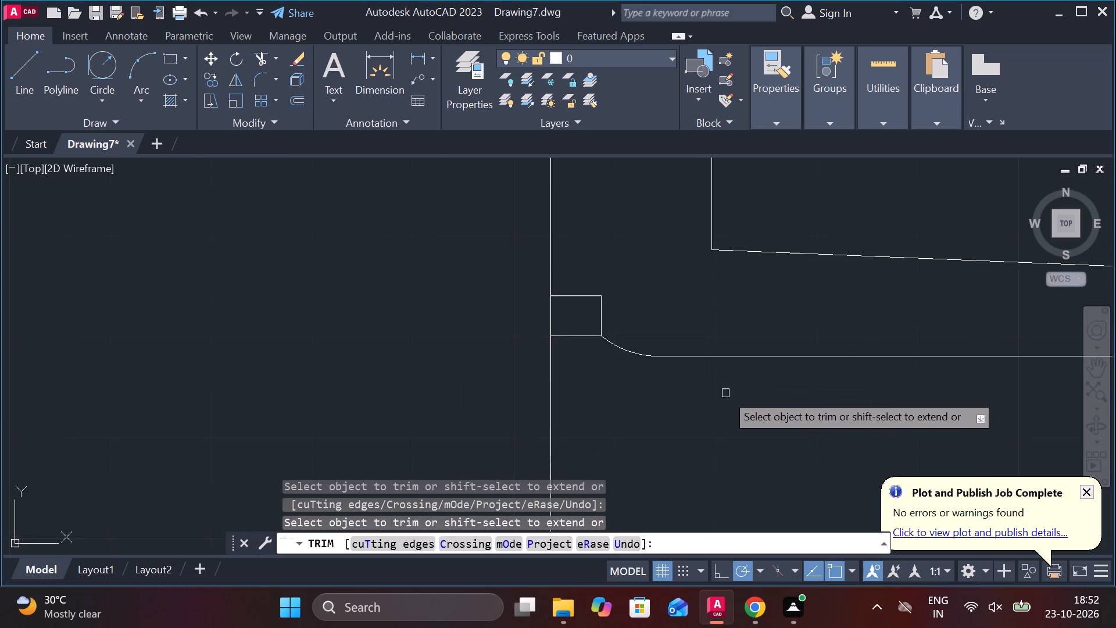
pyautogui.moveTo(725, 395); pyautogui.dragTo(637, 355, button='middle')
pyautogui.press('Escape')
# Mirror the trimmed arc about the bore's horizontal centreline, keeping the original.
pyautogui.click(535, 308)
pyautogui.write('MI')
pyautogui.press('Return')
pyautogui.scroll(-2, 620, 367)
pyautogui.moveTo(648, 414); pyautogui.dragTo(603, 280, button='middle')
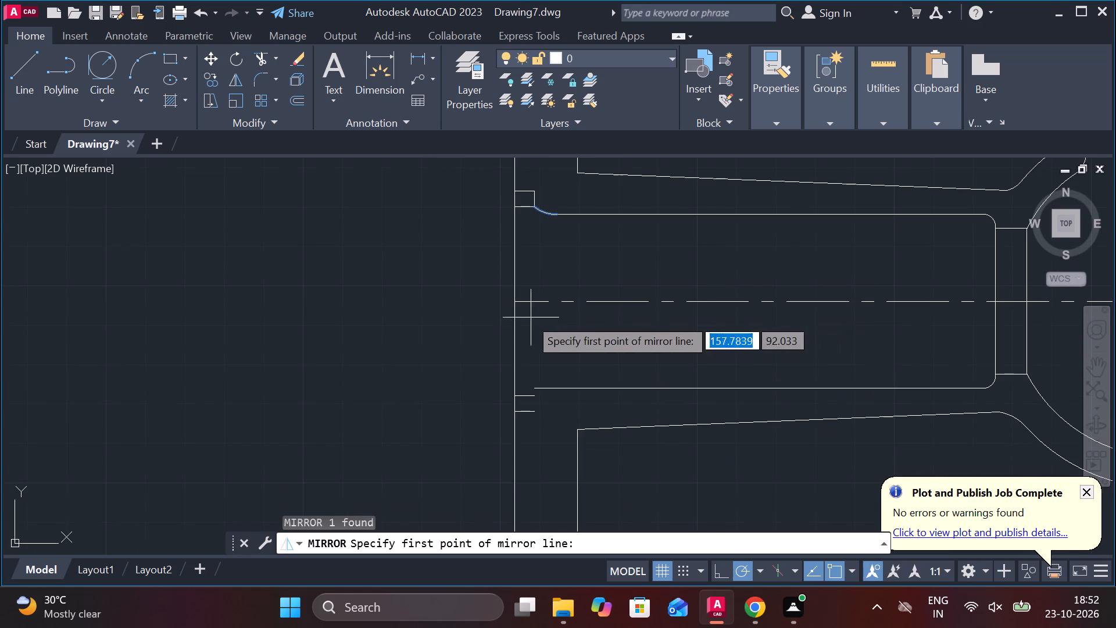
pyautogui.click(509, 304)
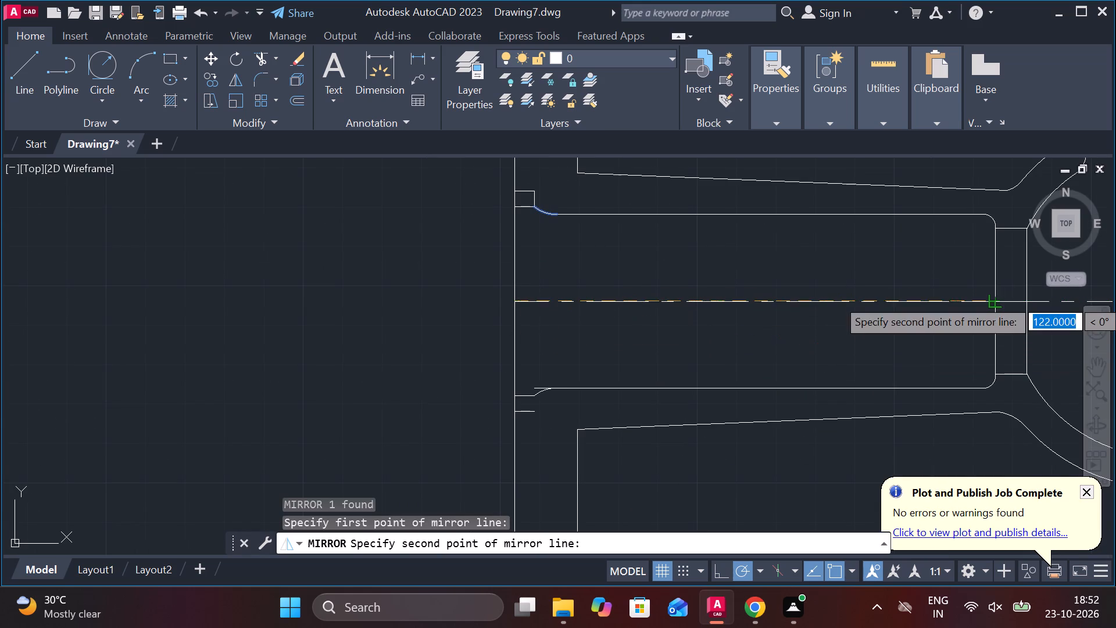
pyautogui.click(997, 298)
pyautogui.moveTo(1021, 362); pyautogui.dragTo(997, 298)
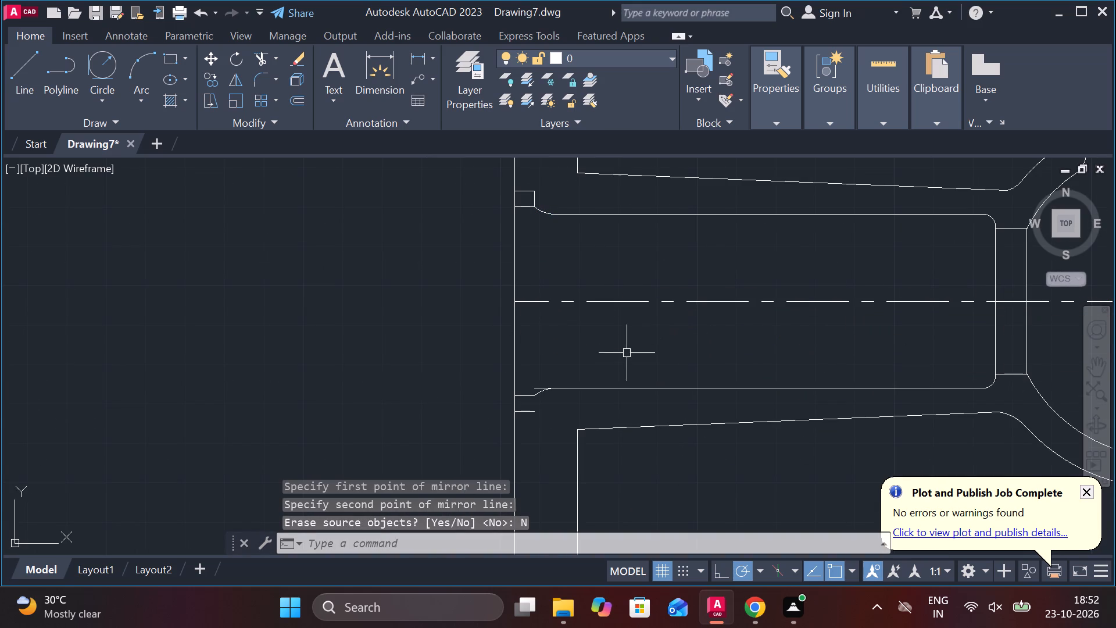
# Trim the left end of the bore's lower edge that projects past the mirrored arc.
pyautogui.scroll(1, 624, 355)
pyautogui.moveTo(624, 355); pyautogui.dragTo(678, 301, button='middle')
pyautogui.scroll(2, 615, 340)
pyautogui.press('Escape')
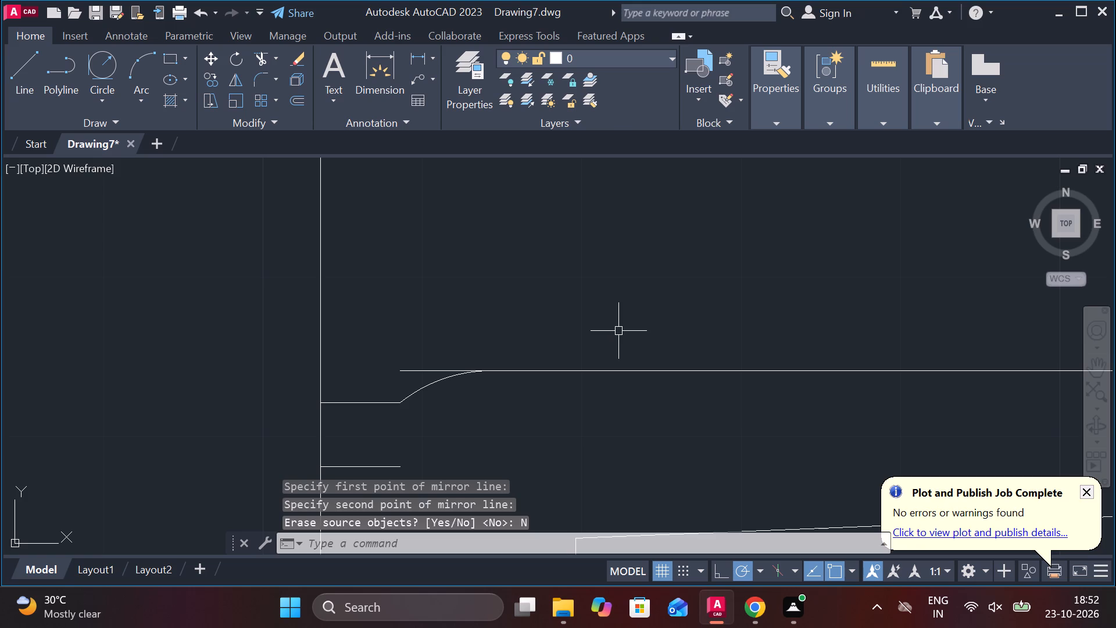
pyautogui.write('TR')
pyautogui.press('space')
pyautogui.click(434, 372)
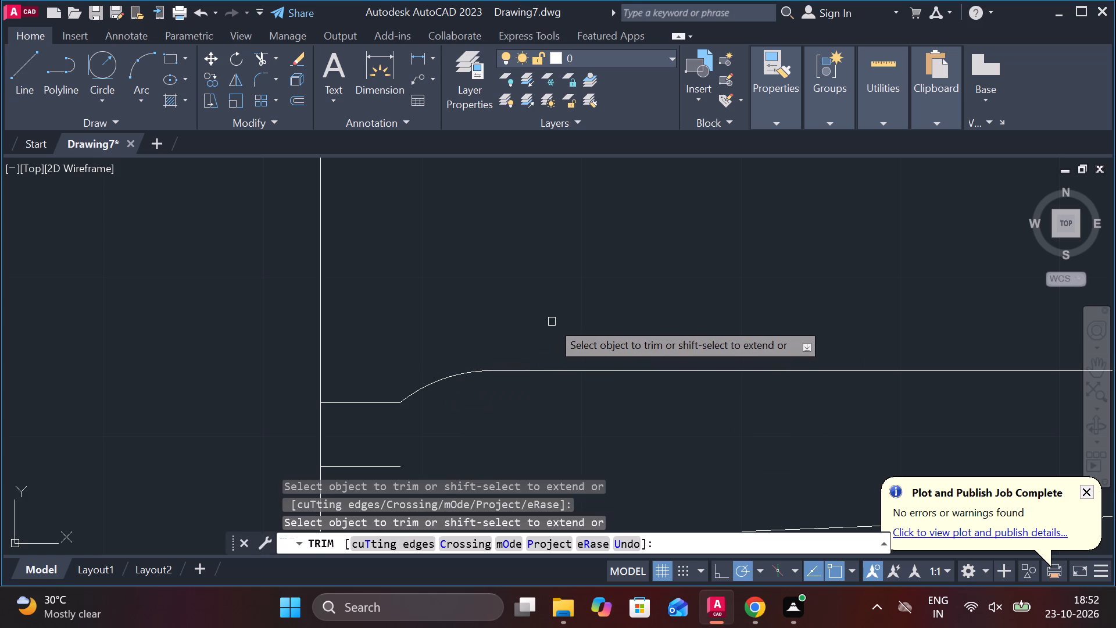
pyautogui.scroll(-5, 553, 320)
pyautogui.scroll(2, 516, 301)
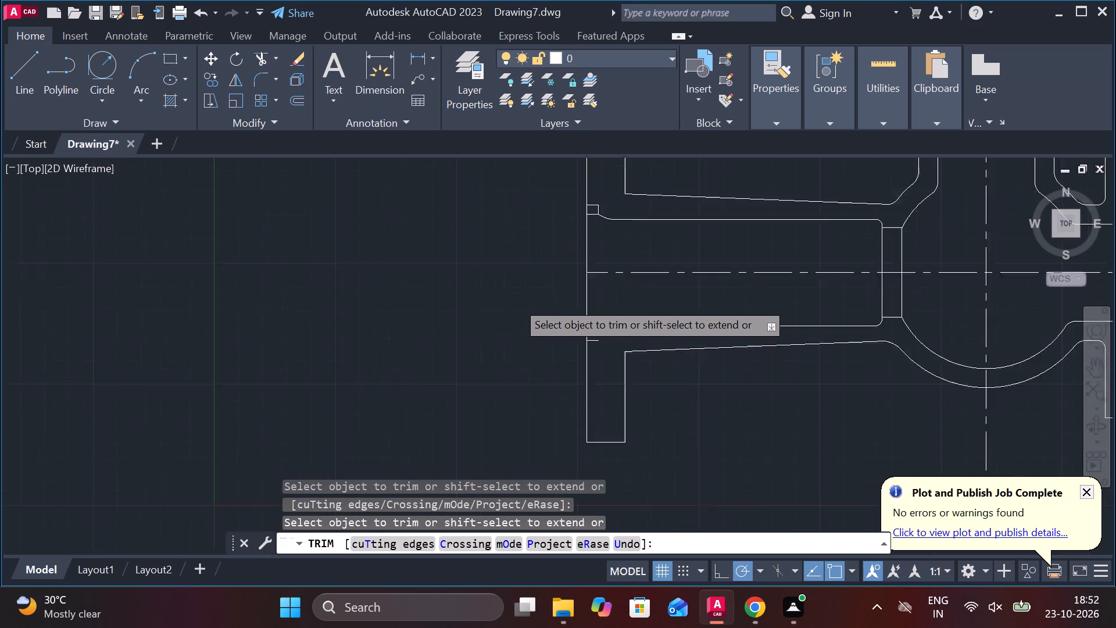
pyautogui.moveTo(516, 301); pyautogui.dragTo(417, 300, button='middle')
pyautogui.press('Escape')
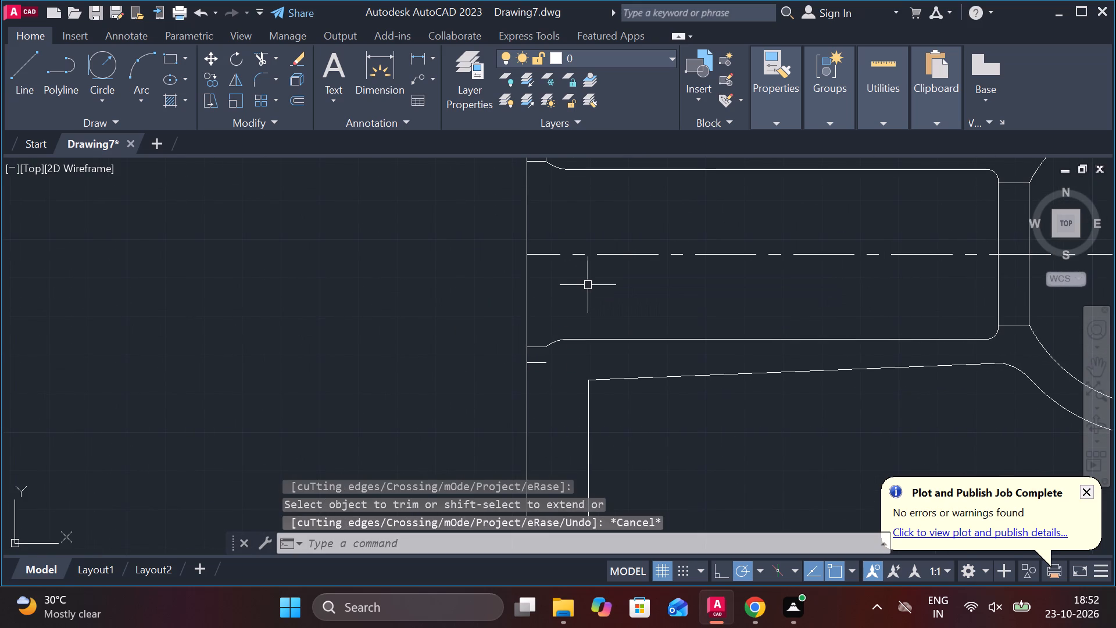
# Draw a vertical line closing the left recess, from the lower horizontal line's inner end up to the upper arc's start.
pyautogui.press('l')
pyautogui.press('Return')
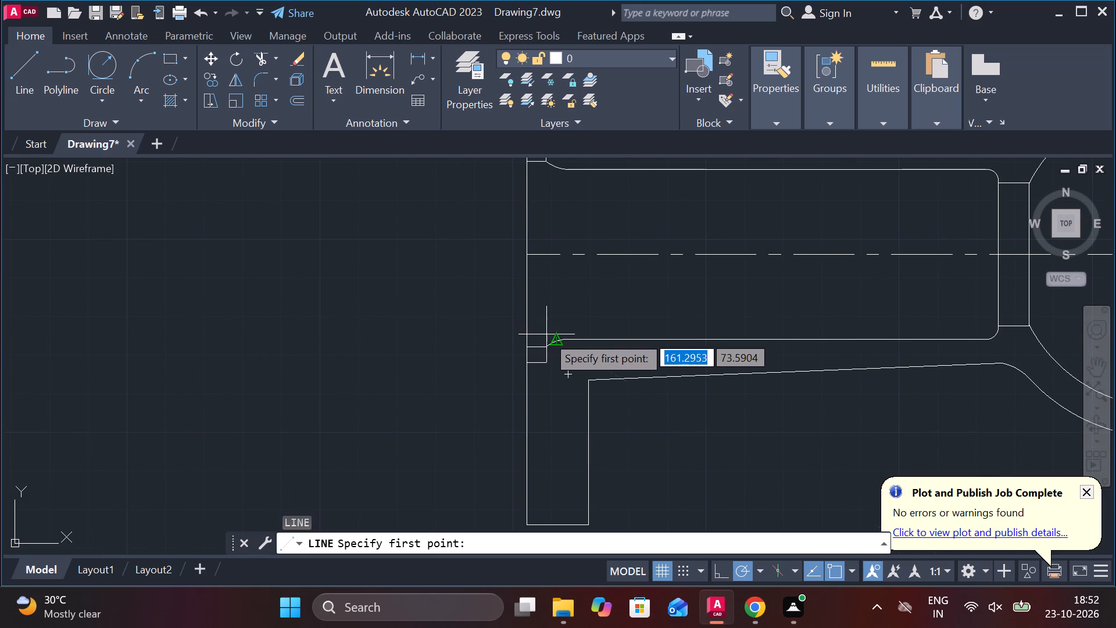
pyautogui.click(547, 363)
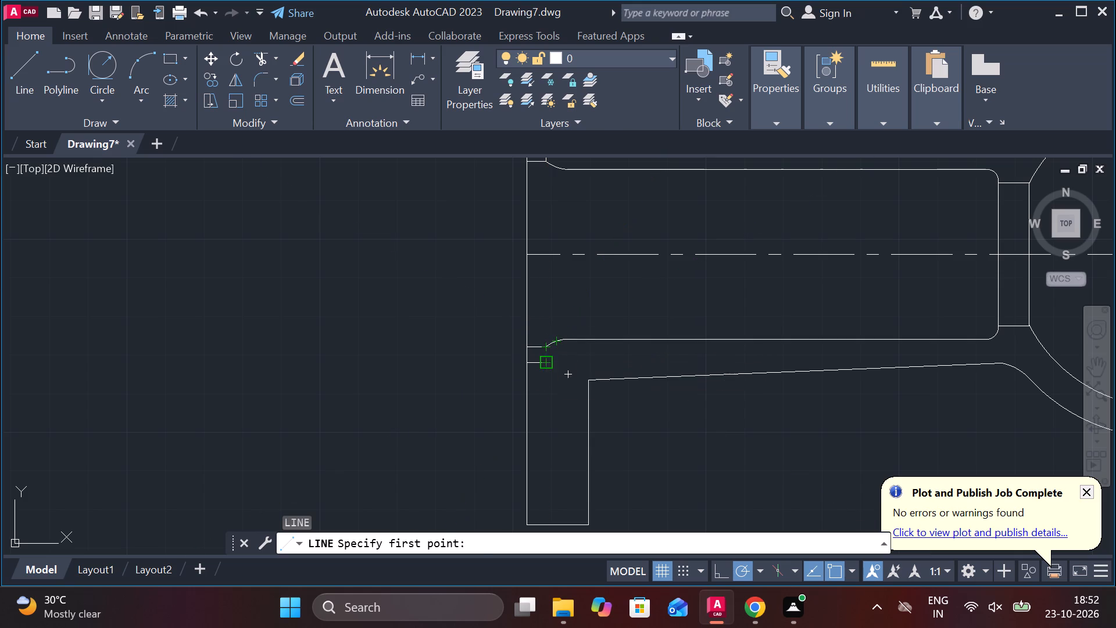
pyautogui.moveTo(551, 287); pyautogui.dragTo(561, 442, button='middle')
pyautogui.scroll(2, 557, 369)
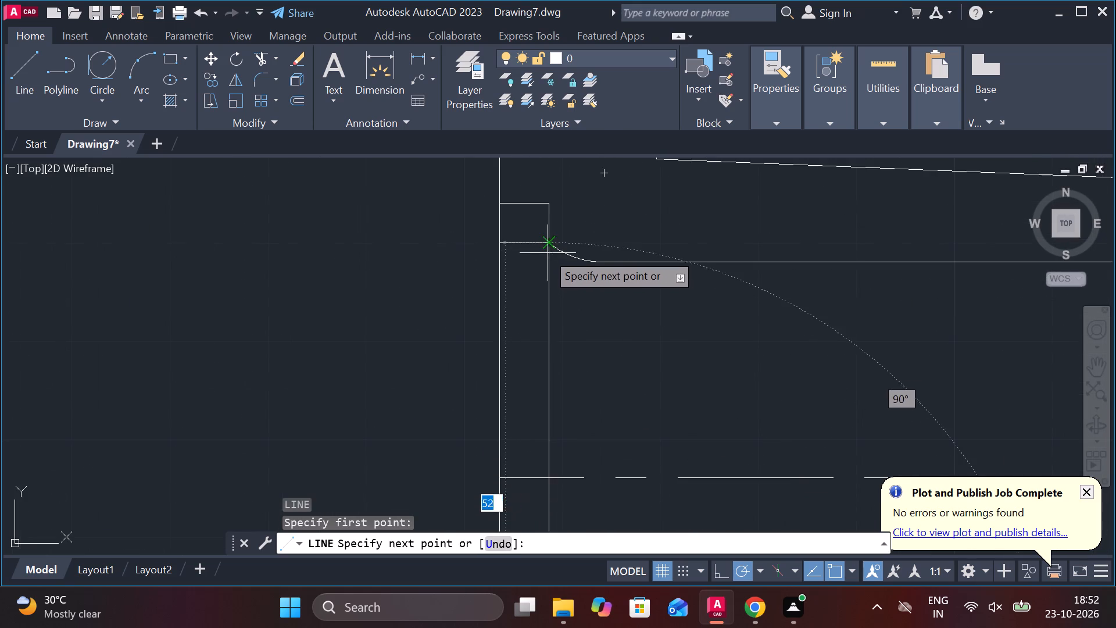
pyautogui.click(546, 245)
pyautogui.scroll(-3, 598, 362)
pyautogui.press('Escape')
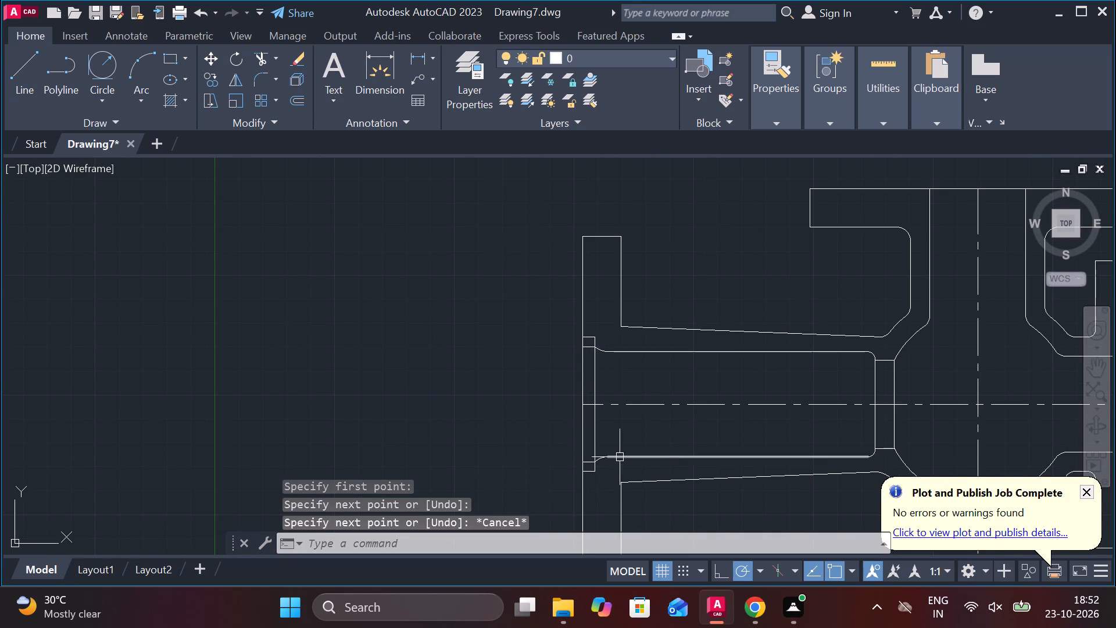
# Change the two short inner horizontal lines in the left recess, above and below the centreline, to the DASHED linetype.
pyautogui.moveTo(491, 426); pyautogui.dragTo(391, 415, button='middle')
pyautogui.scroll(3, 512, 279)
pyautogui.scroll(-2, 509, 341)
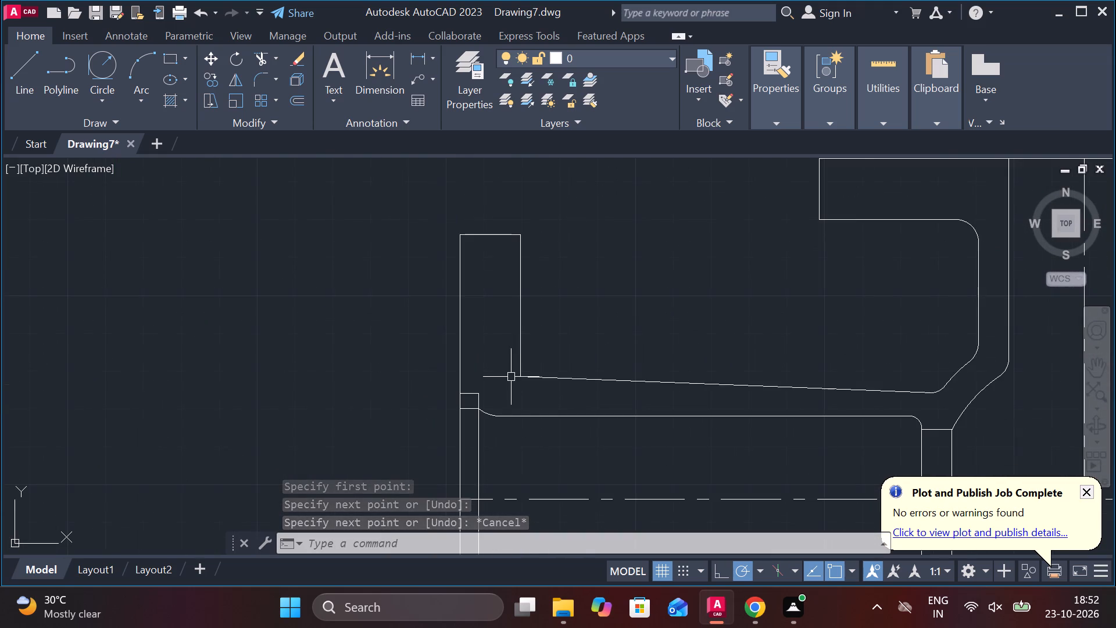
pyautogui.scroll(2, 503, 411)
pyautogui.moveTo(503, 412); pyautogui.dragTo(634, 281, button='middle')
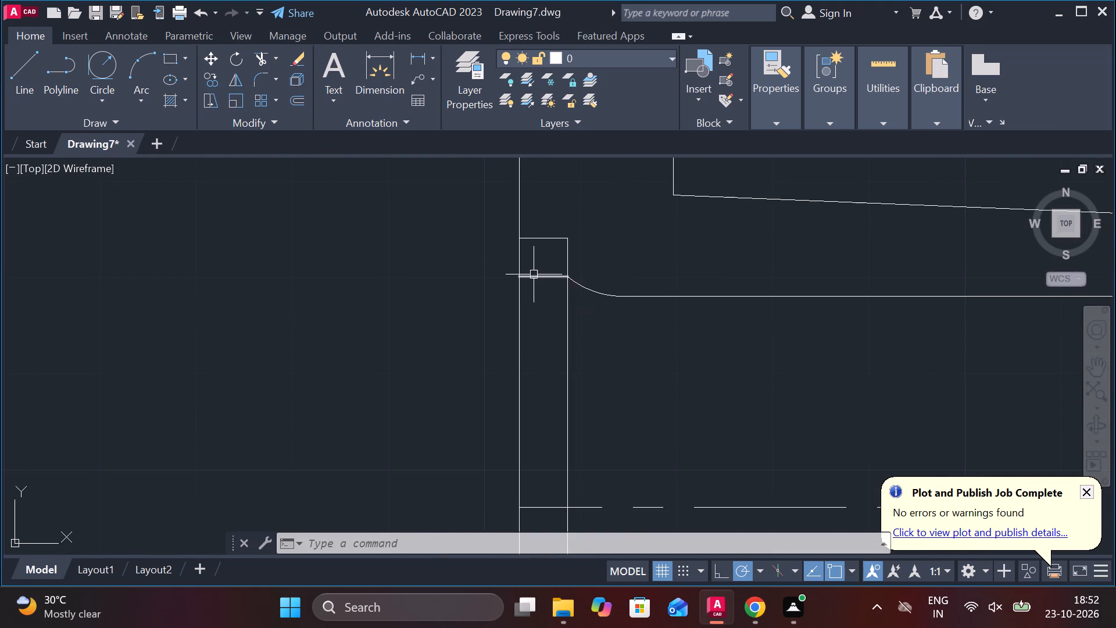
pyautogui.click(538, 277)
pyautogui.scroll(-1, 696, 441)
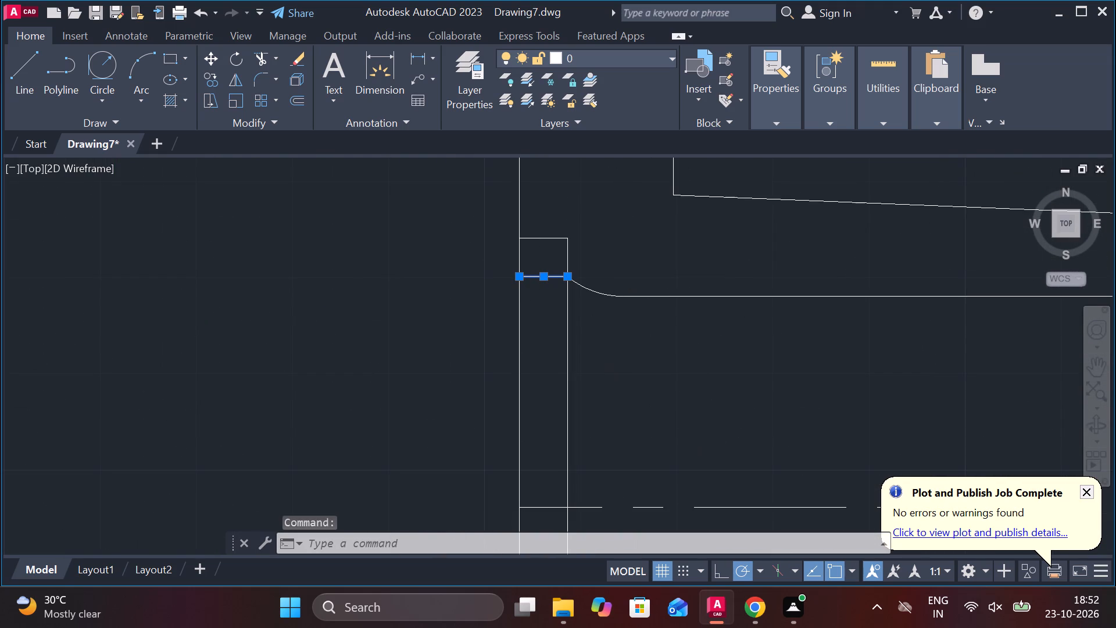
pyautogui.moveTo(695, 441); pyautogui.dragTo(662, 320, button='middle')
pyautogui.click(564, 503)
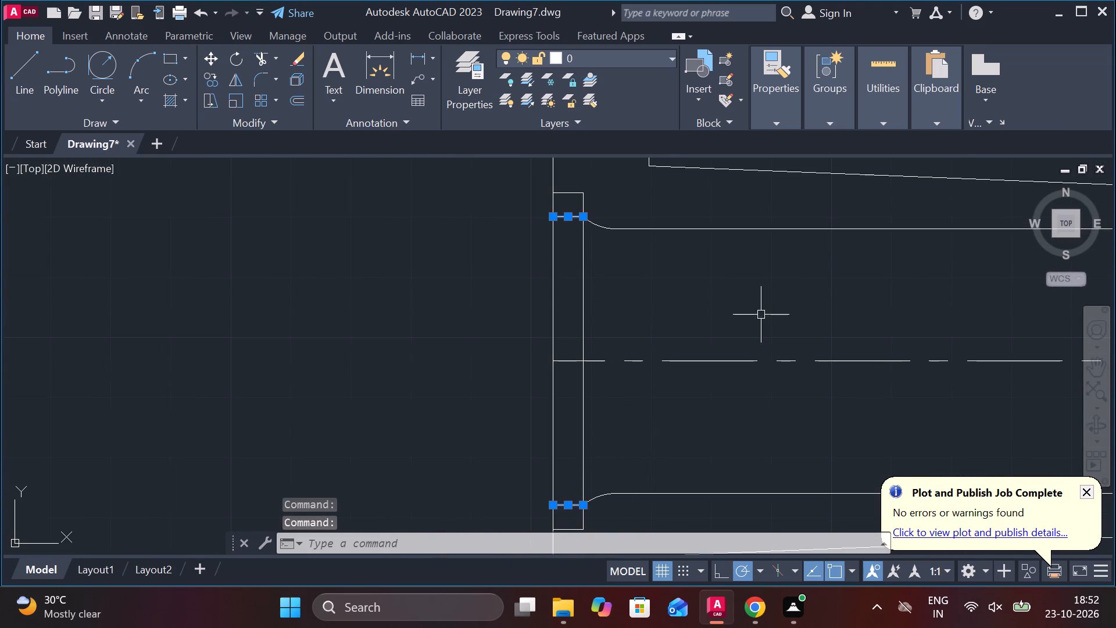
pyautogui.click(798, 122)
pyautogui.click(906, 192)
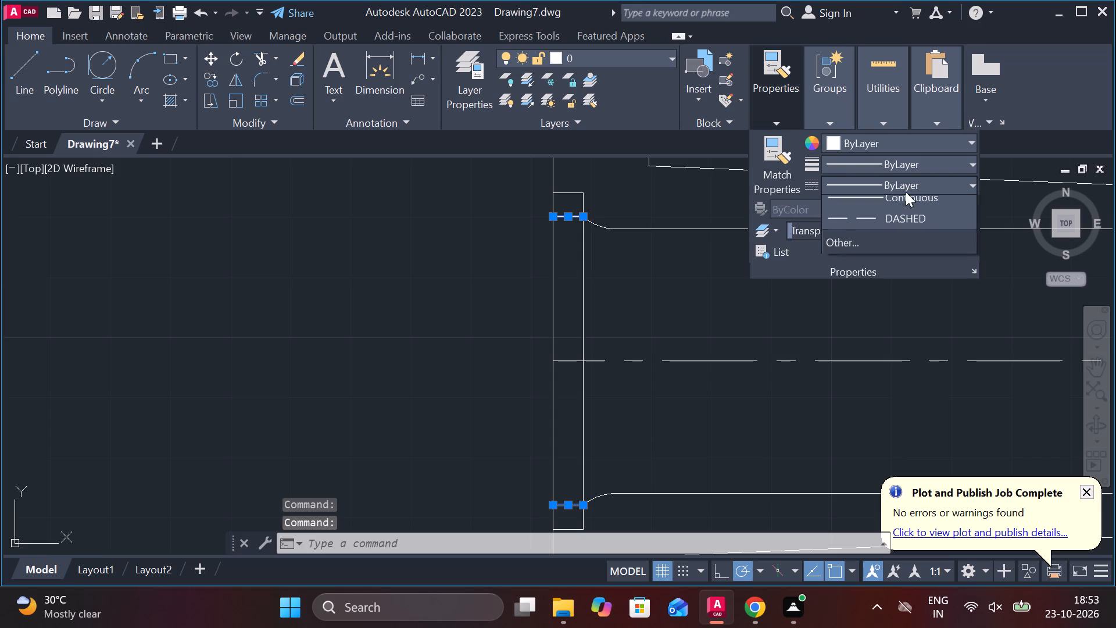
pyautogui.click(849, 282)
pyautogui.scroll(-2, 853, 340)
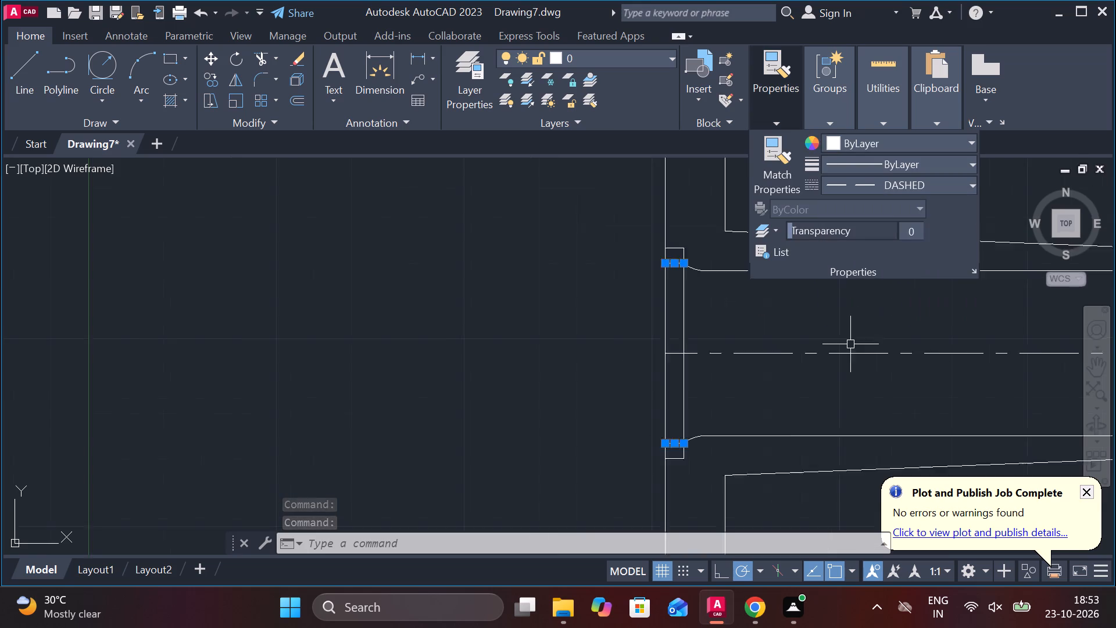
pyautogui.press('Escape')
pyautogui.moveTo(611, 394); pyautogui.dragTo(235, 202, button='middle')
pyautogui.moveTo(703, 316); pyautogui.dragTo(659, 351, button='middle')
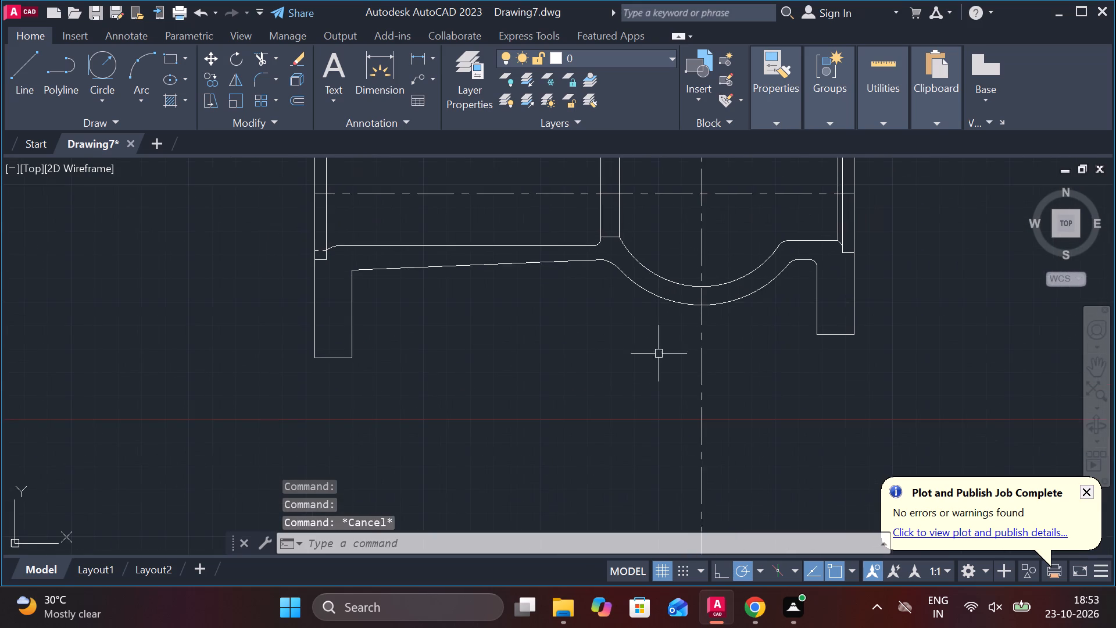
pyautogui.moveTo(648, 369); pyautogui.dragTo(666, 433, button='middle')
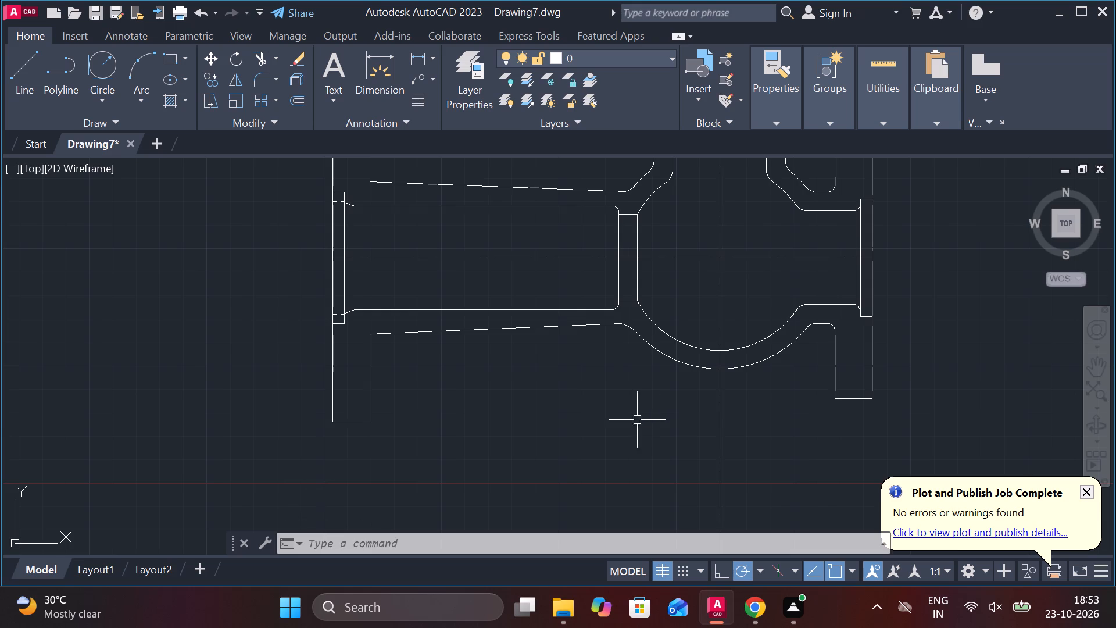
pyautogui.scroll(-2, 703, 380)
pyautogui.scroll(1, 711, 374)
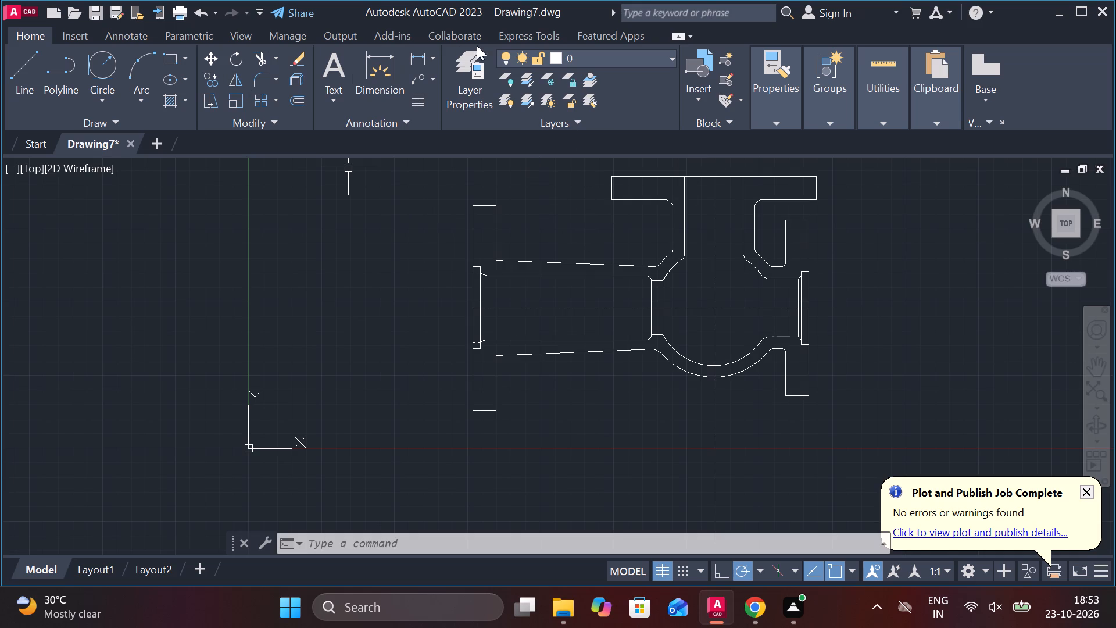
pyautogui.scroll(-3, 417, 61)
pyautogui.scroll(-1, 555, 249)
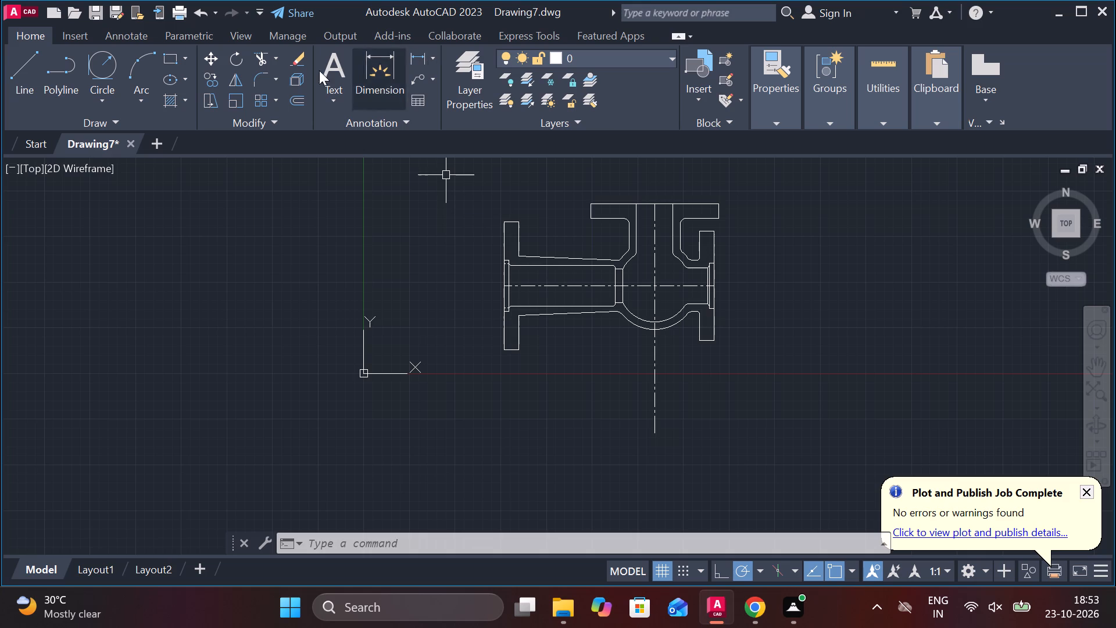
# Hatch the four cut wall and flange regions of the body with the ANSI31 pattern at scale 0.5.
pyautogui.click(171, 97)
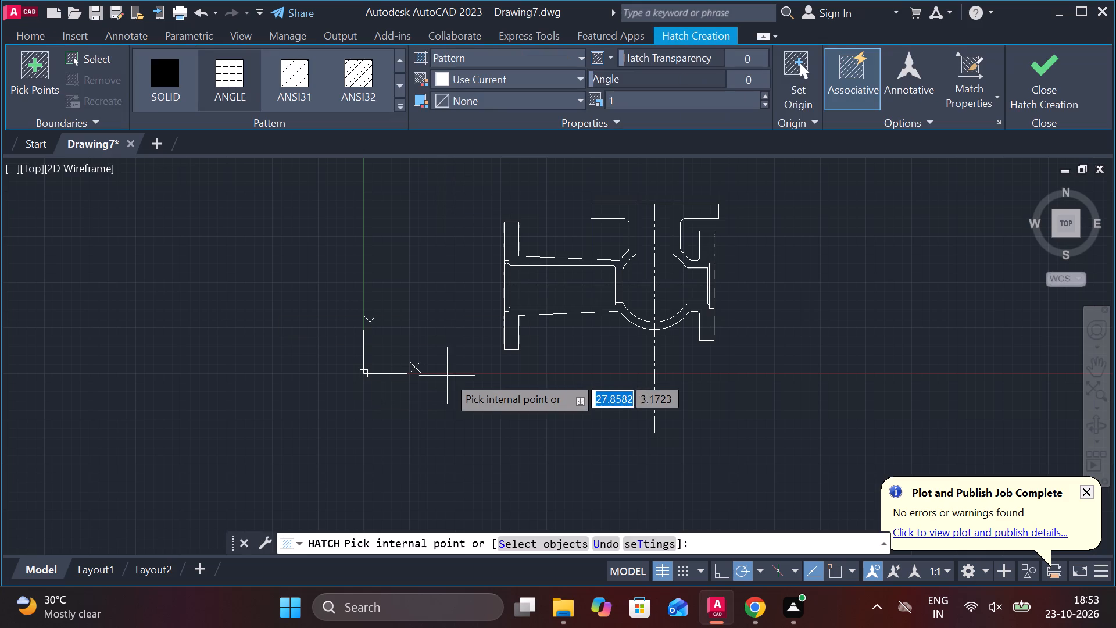
pyautogui.scroll(2, 538, 274)
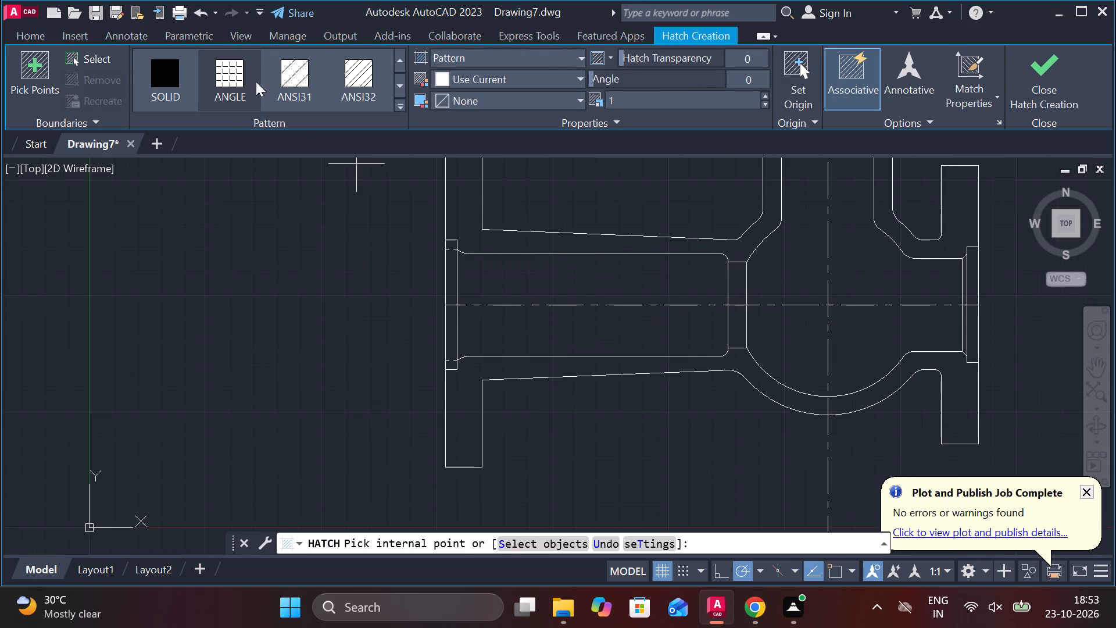
pyautogui.click(291, 80)
pyautogui.moveTo(680, 102); pyautogui.dragTo(613, 104)
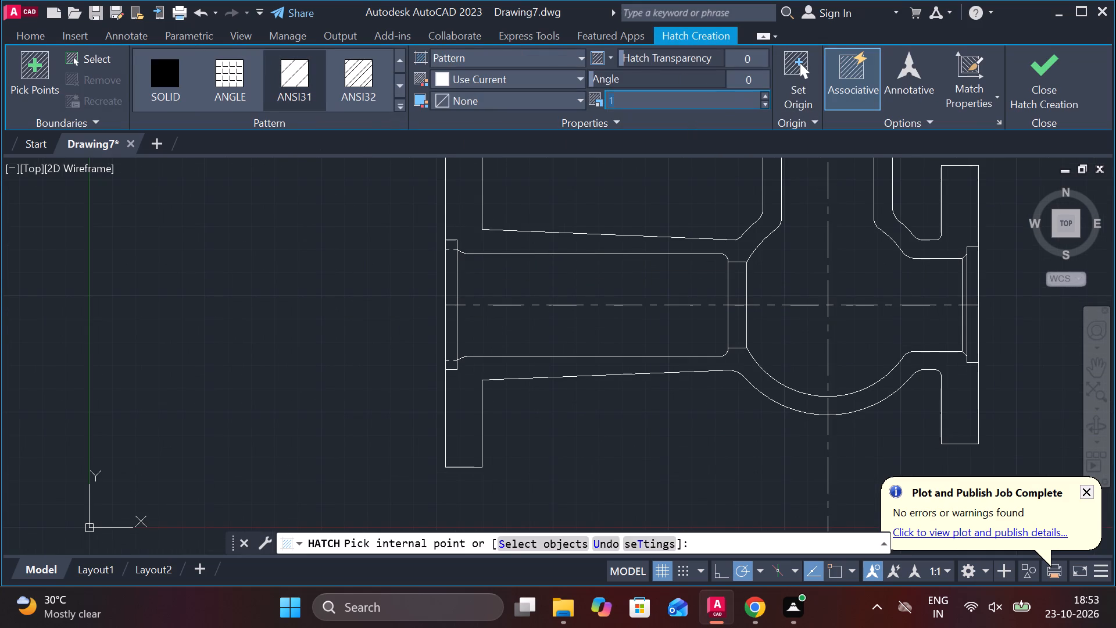
pyautogui.write('.5')
pyautogui.press('Return')
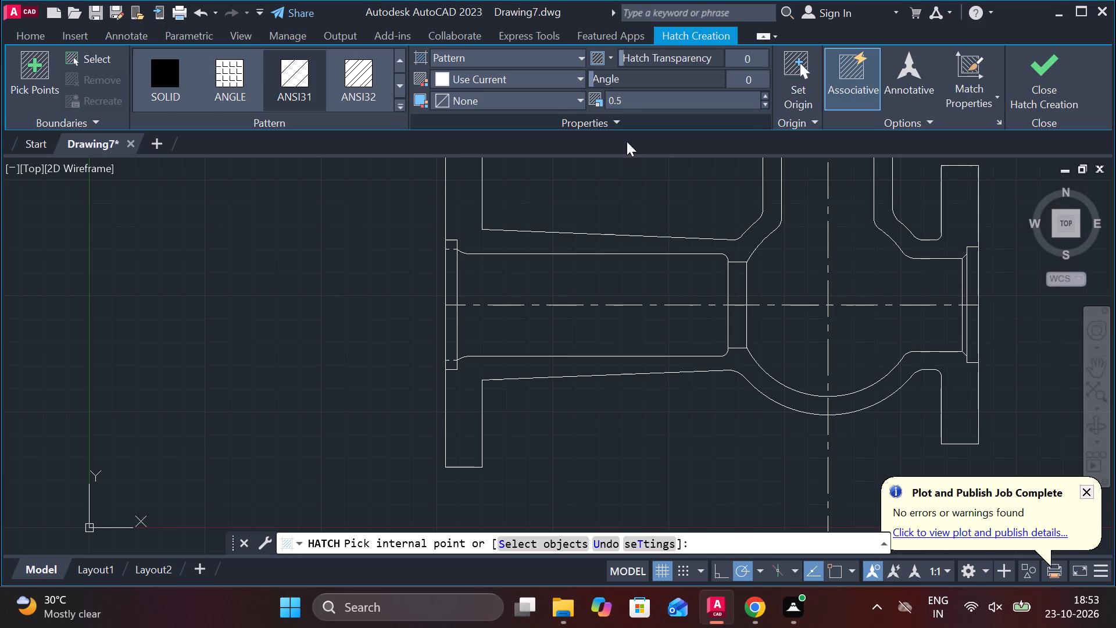
pyautogui.click(519, 243)
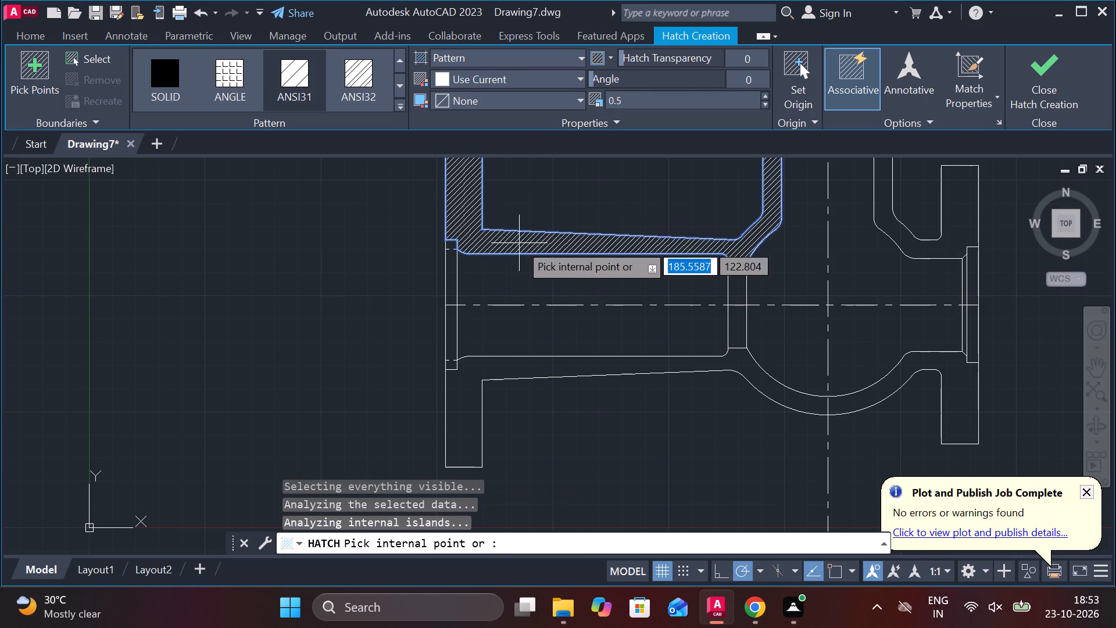
pyautogui.click(502, 368)
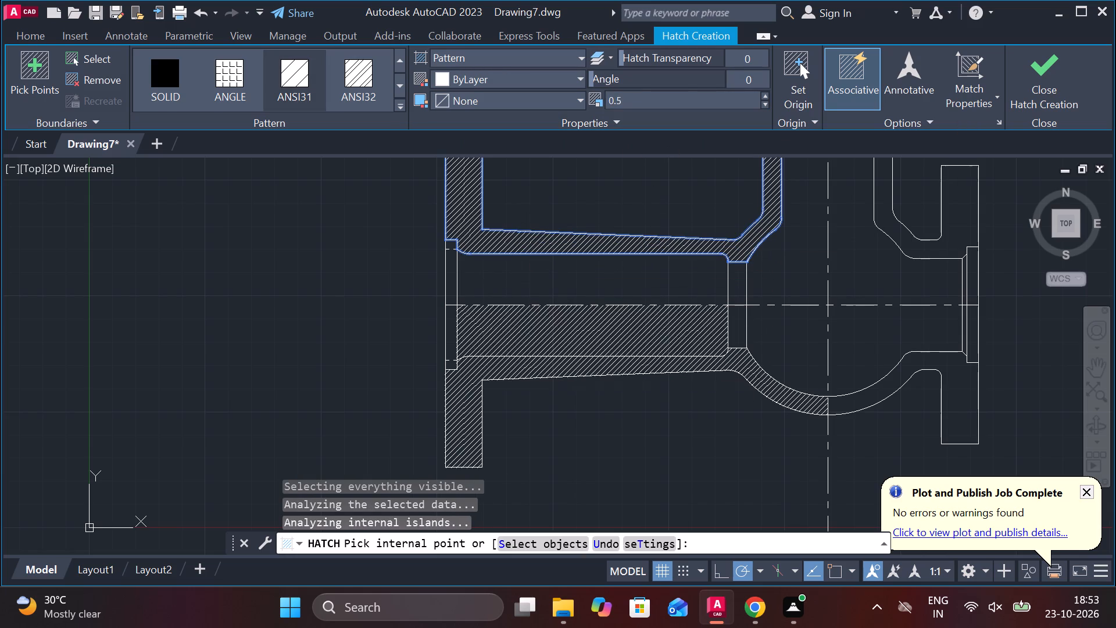
pyautogui.click(882, 395)
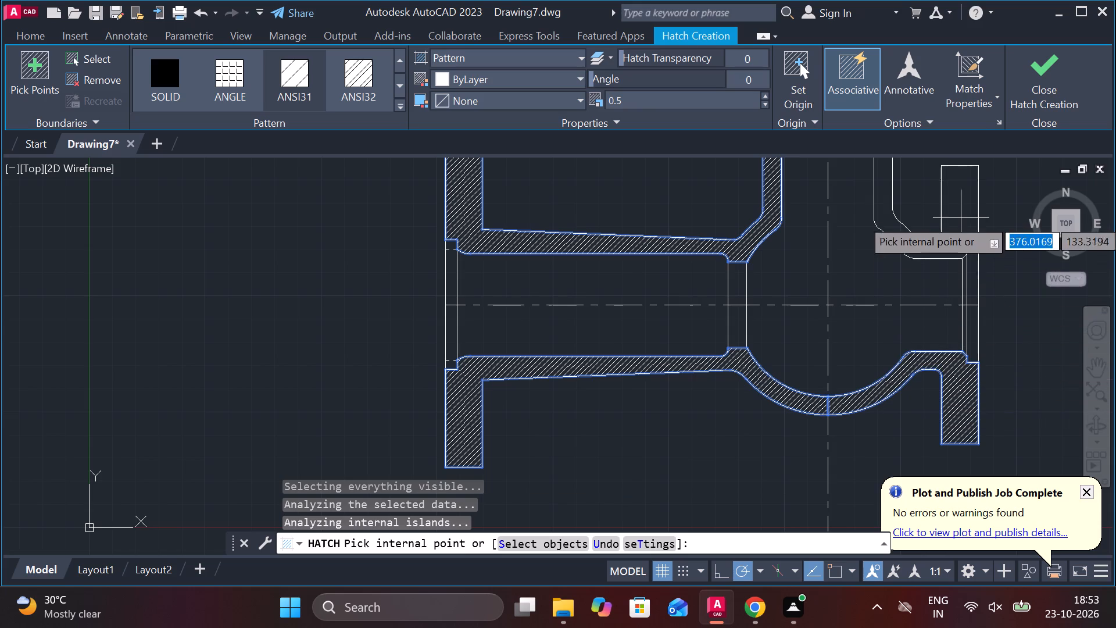
pyautogui.click(961, 217)
pyautogui.moveTo(961, 217); pyautogui.dragTo(859, 268, button='middle')
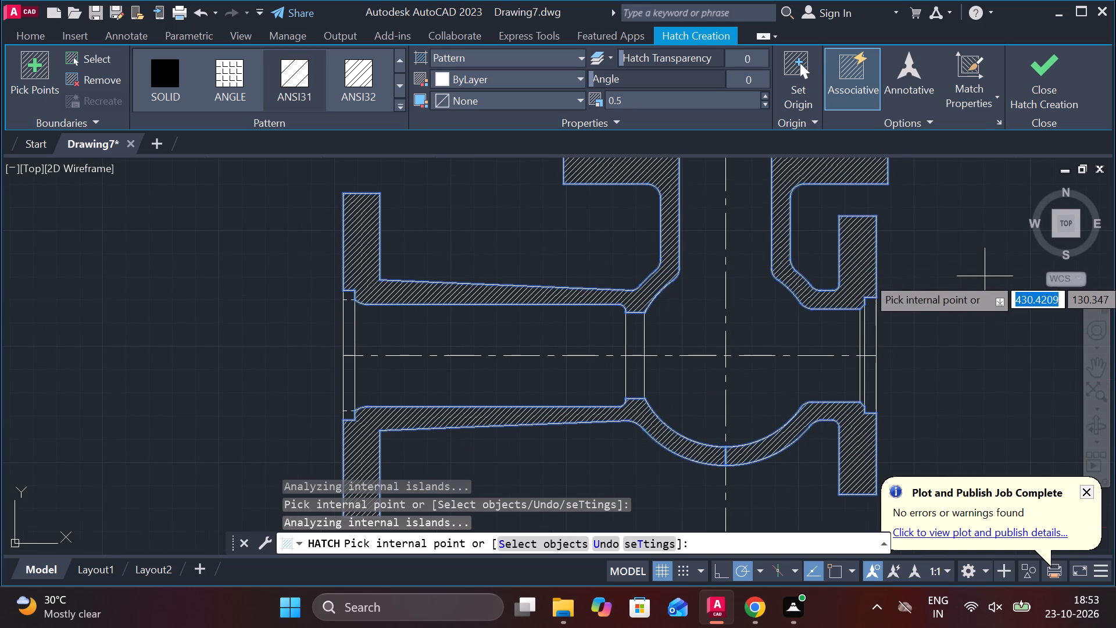
pyautogui.click(1056, 91)
# Copy the whole hatched view to the empty area up and to the left of the original.
pyautogui.scroll(-1, 969, 332)
pyautogui.moveTo(974, 348); pyautogui.dragTo(946, 320, button='middle')
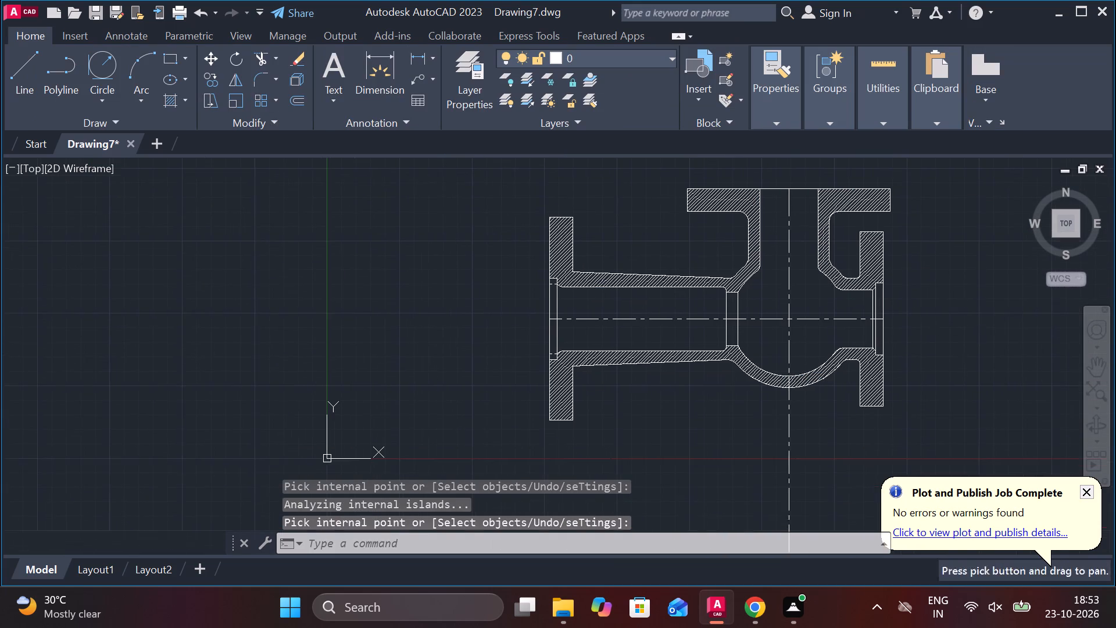
pyautogui.scroll(-1, 977, 349)
pyautogui.moveTo(636, 192); pyautogui.dragTo(646, 198)
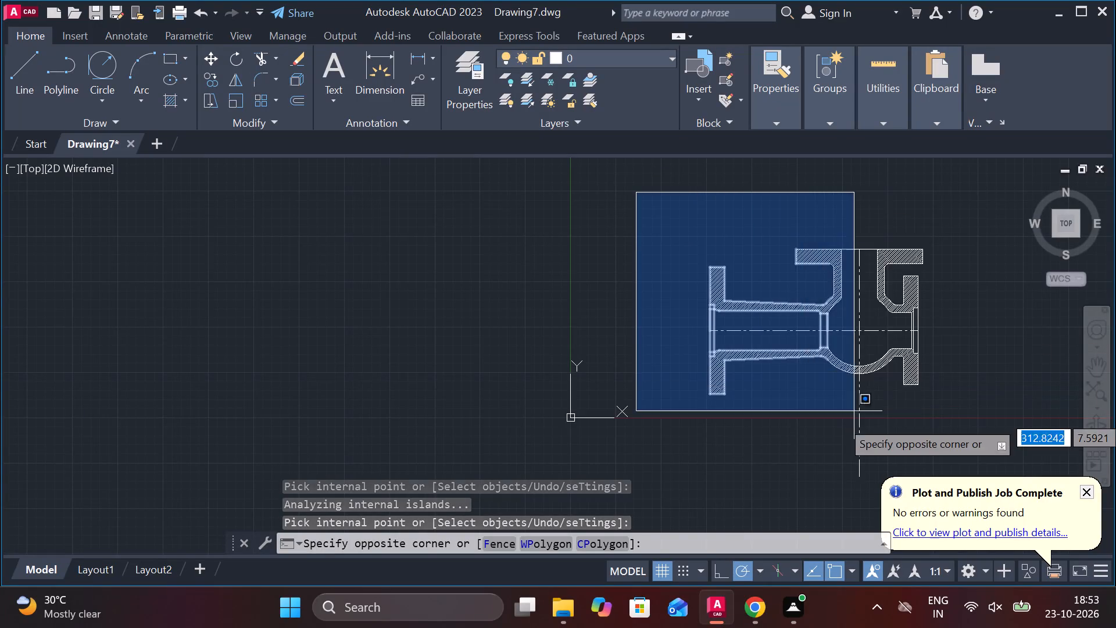
pyautogui.click(951, 422)
pyautogui.write('CO')
pyautogui.press('Return')
pyautogui.click(965, 363)
pyautogui.scroll(-3, 960, 374)
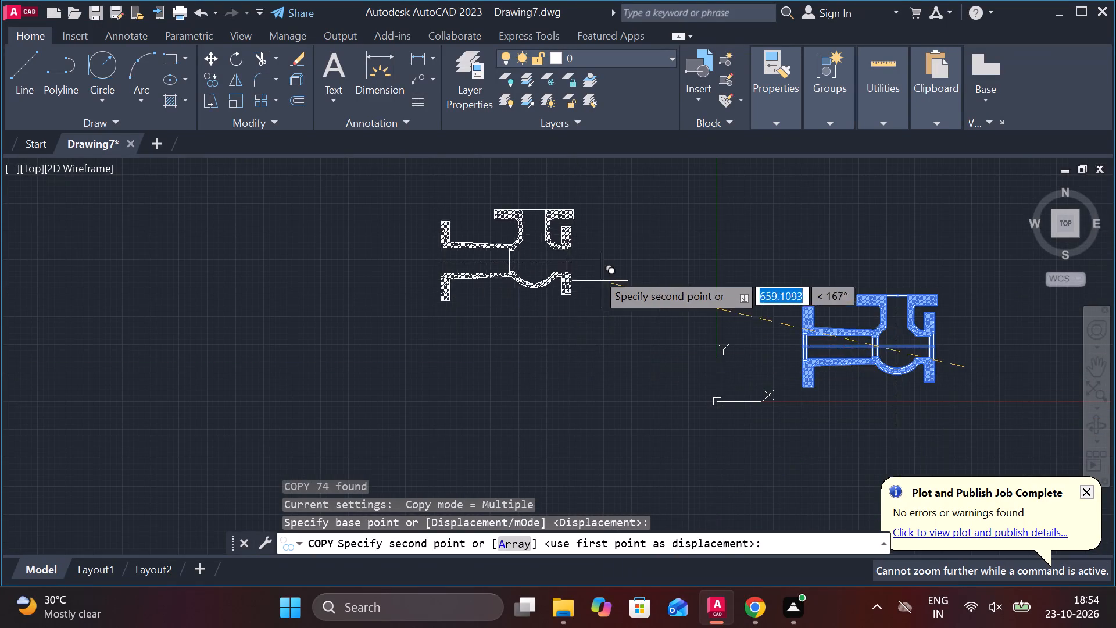
pyautogui.click(580, 270)
pyautogui.scroll(2, 641, 311)
pyautogui.scroll(-1, 676, 337)
pyautogui.press('Escape')
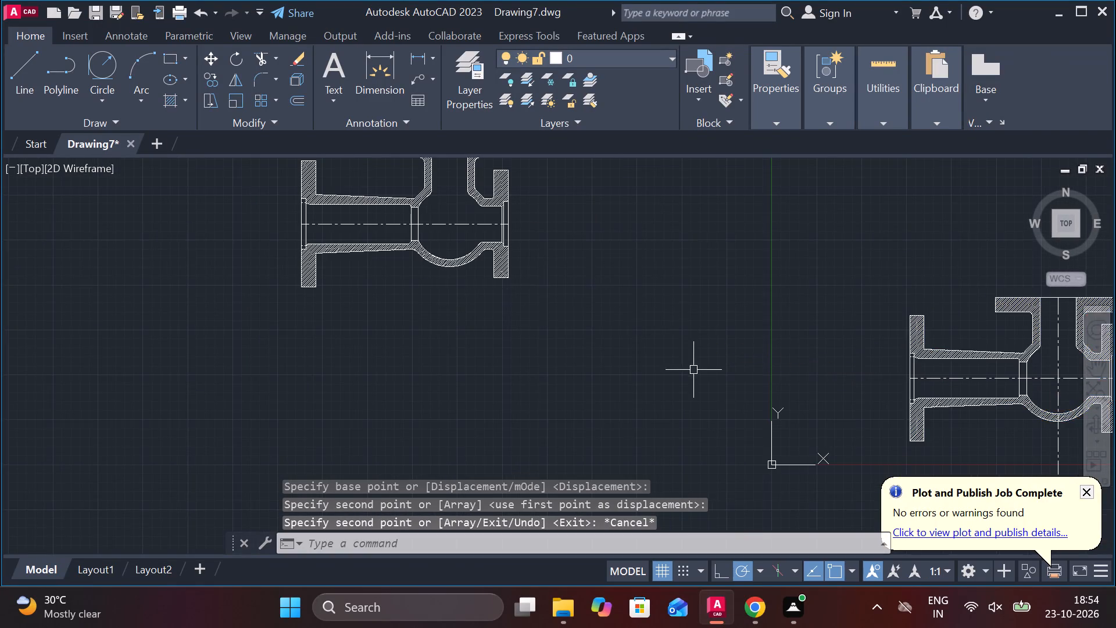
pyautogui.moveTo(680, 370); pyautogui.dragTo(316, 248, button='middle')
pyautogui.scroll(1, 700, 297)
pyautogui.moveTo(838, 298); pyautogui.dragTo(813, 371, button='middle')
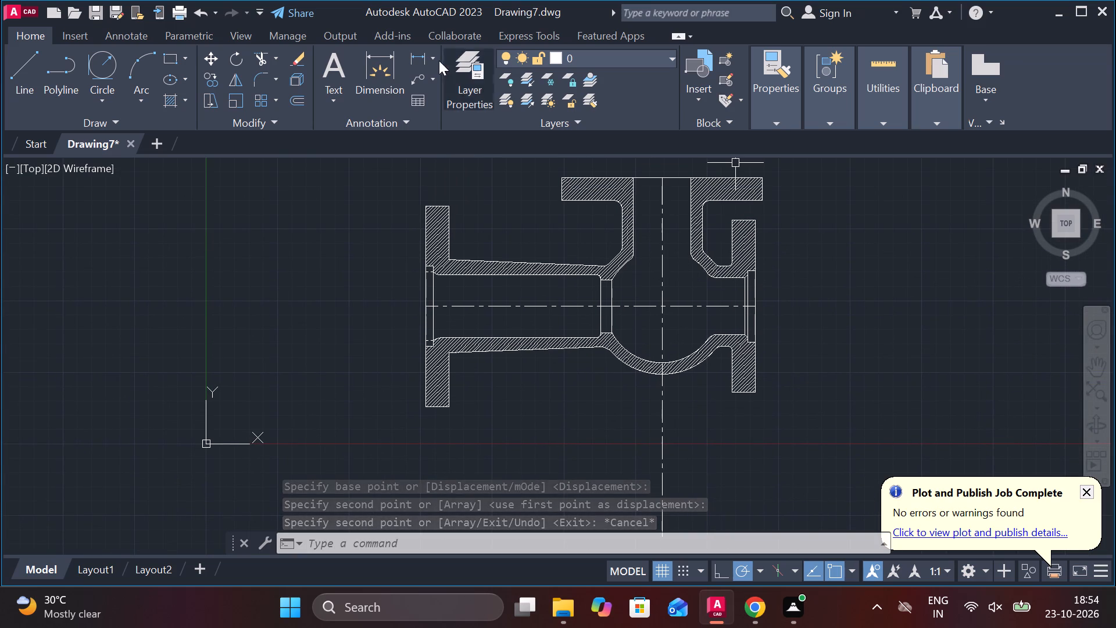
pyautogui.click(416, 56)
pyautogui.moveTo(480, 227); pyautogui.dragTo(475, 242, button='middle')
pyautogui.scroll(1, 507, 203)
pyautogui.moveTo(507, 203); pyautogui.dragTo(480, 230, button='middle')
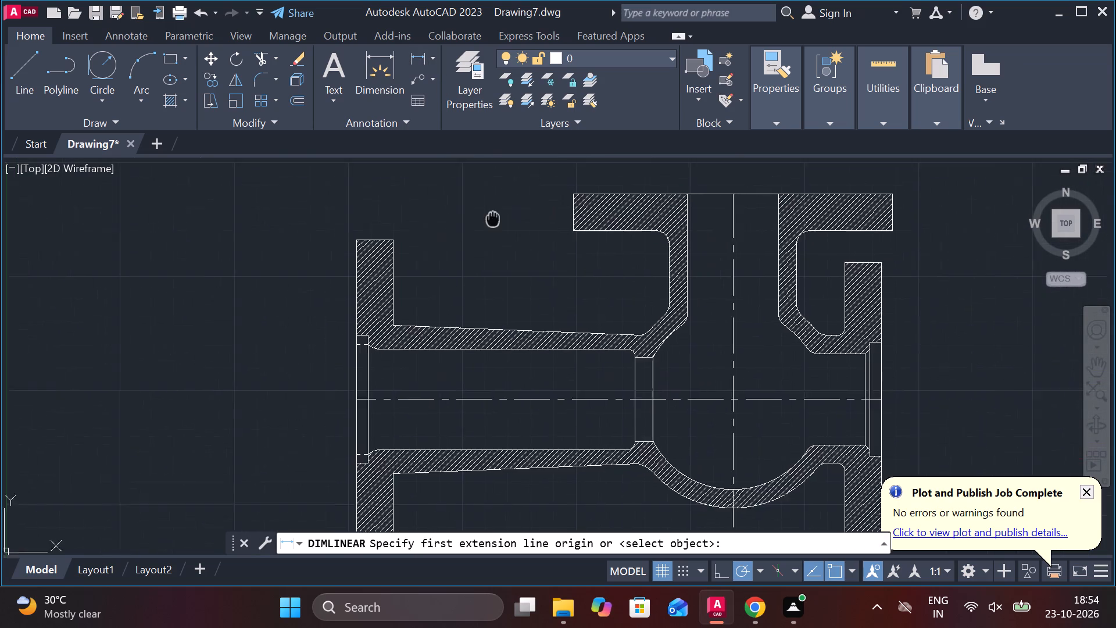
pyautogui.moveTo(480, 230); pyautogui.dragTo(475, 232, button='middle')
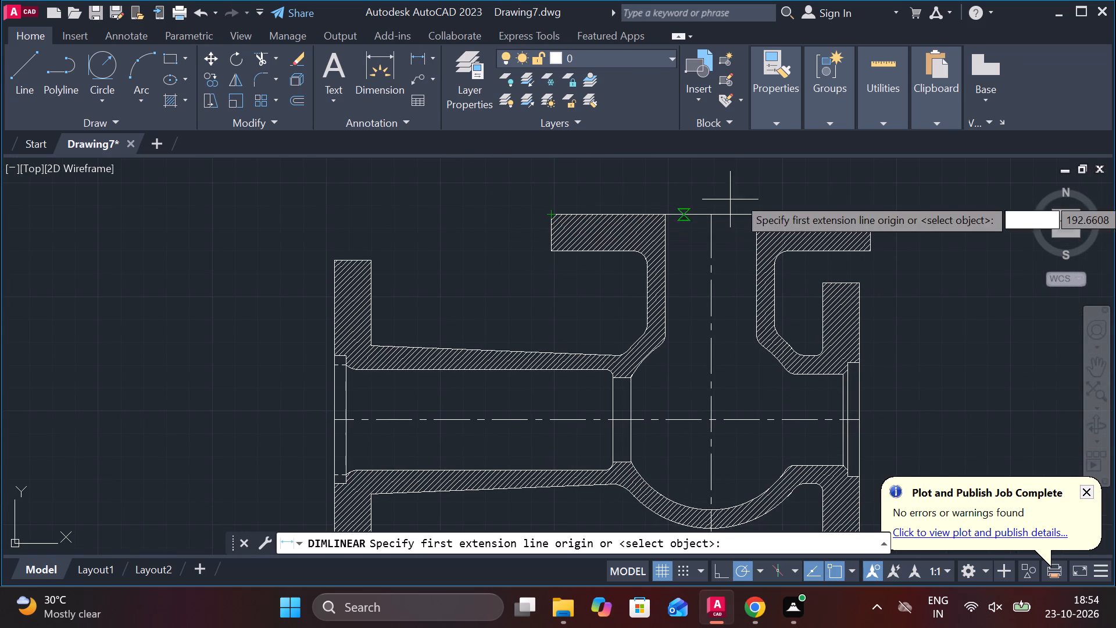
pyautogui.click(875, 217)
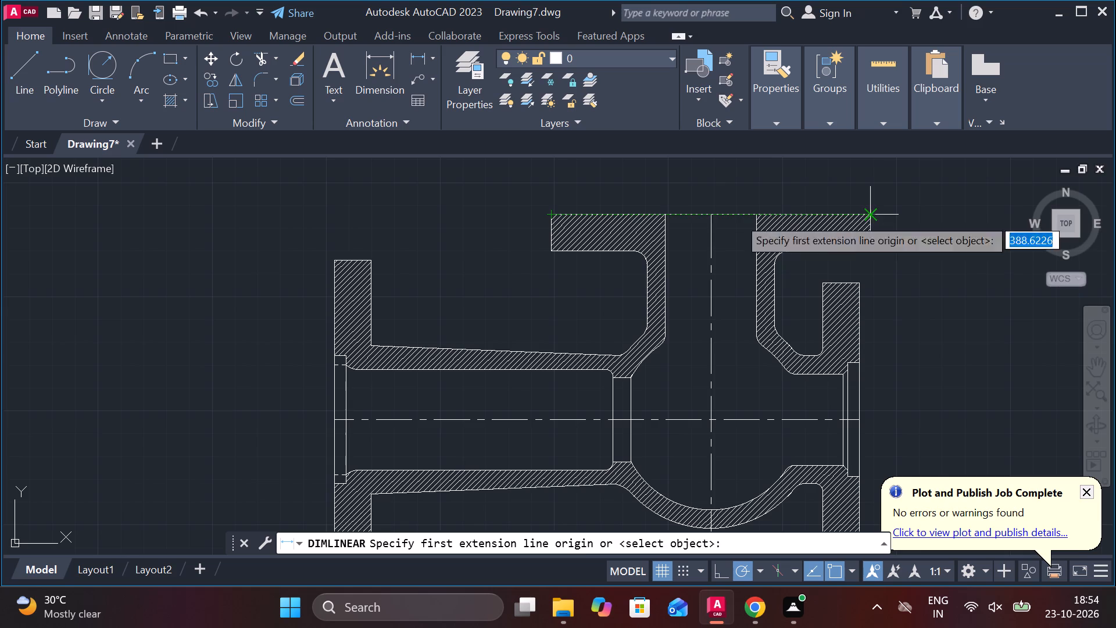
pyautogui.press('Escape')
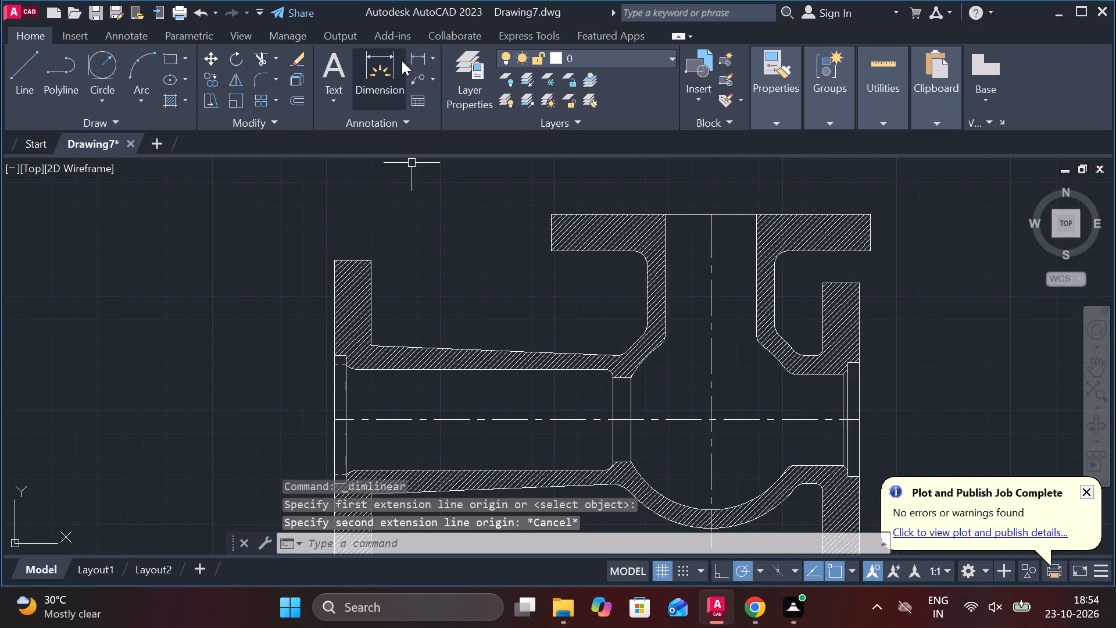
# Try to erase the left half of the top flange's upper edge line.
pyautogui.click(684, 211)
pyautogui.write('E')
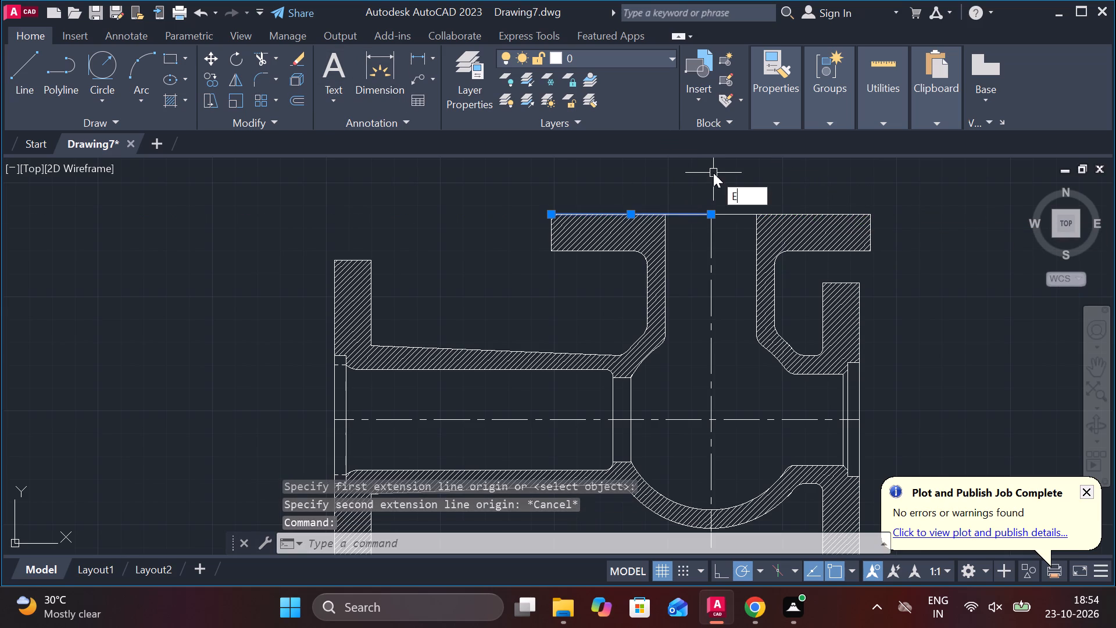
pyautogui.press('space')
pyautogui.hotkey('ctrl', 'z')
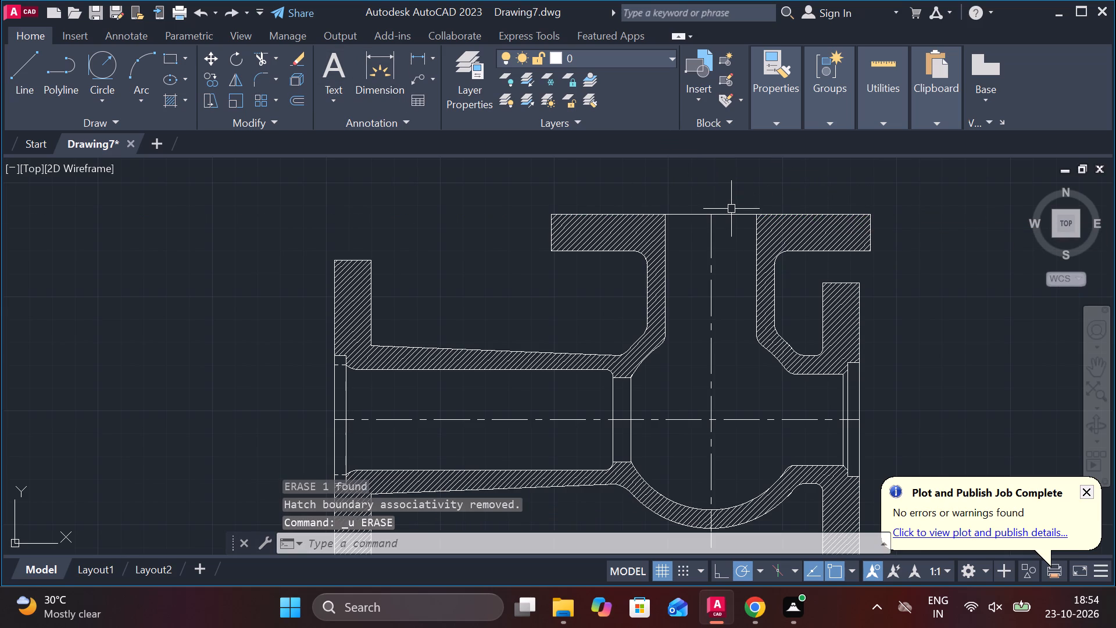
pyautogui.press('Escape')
# Join the two halves of the top flange's upper edge into a single line.
pyautogui.click(731, 213)
pyautogui.click(693, 216)
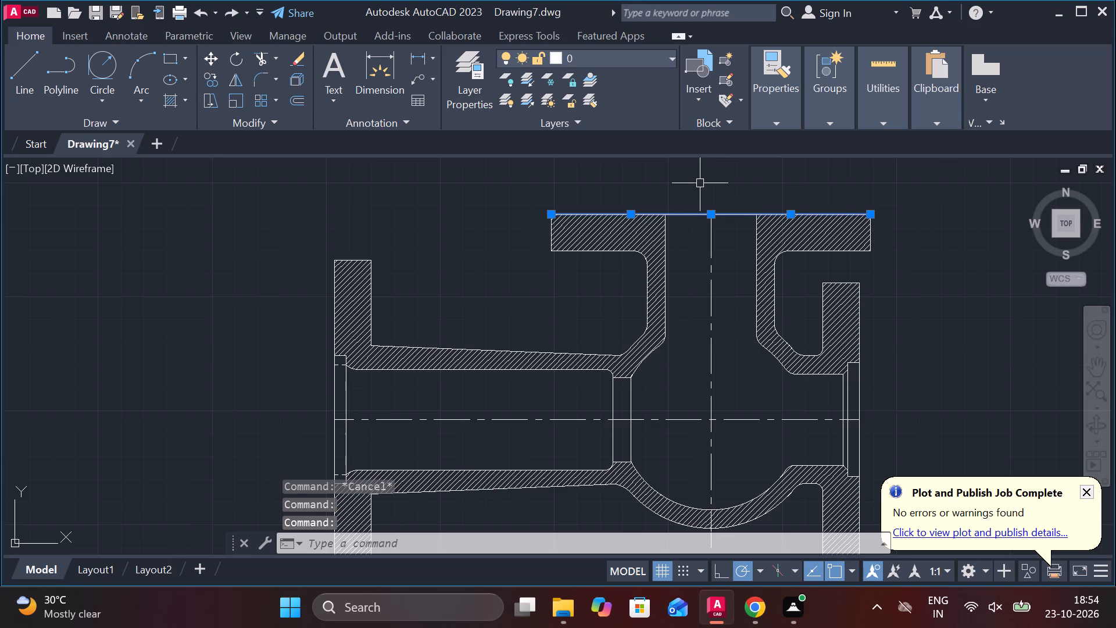
pyautogui.press('j')
pyautogui.press('Return')
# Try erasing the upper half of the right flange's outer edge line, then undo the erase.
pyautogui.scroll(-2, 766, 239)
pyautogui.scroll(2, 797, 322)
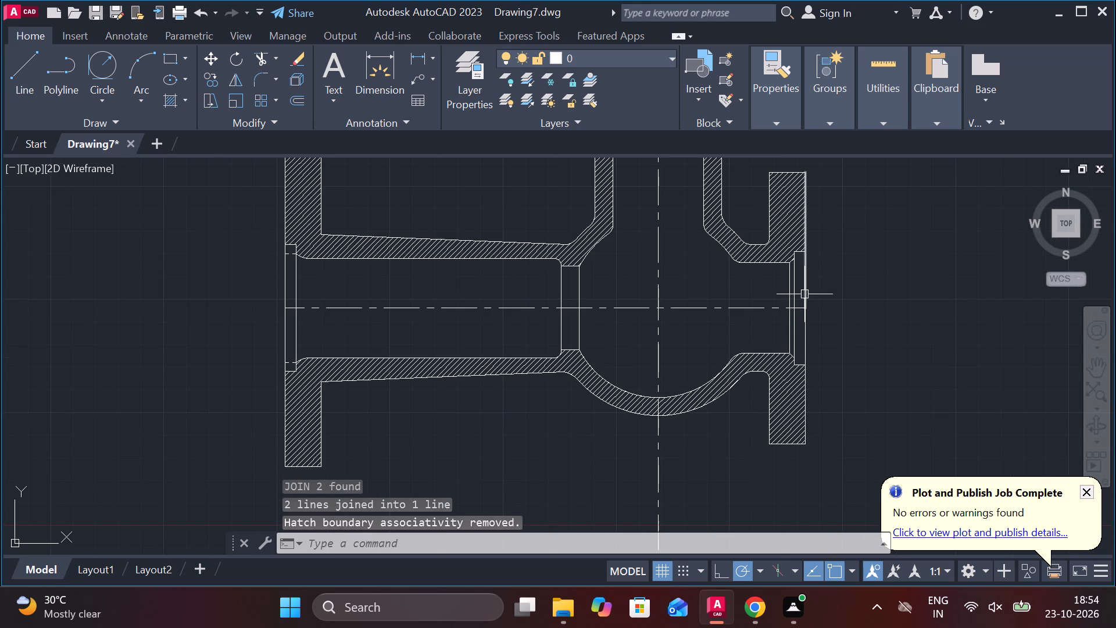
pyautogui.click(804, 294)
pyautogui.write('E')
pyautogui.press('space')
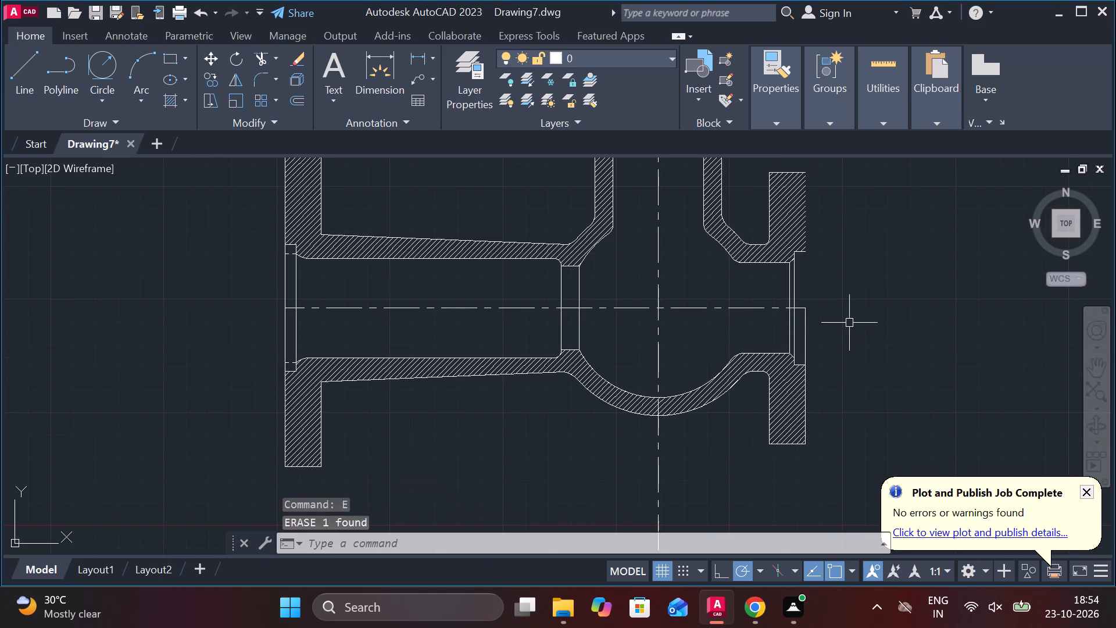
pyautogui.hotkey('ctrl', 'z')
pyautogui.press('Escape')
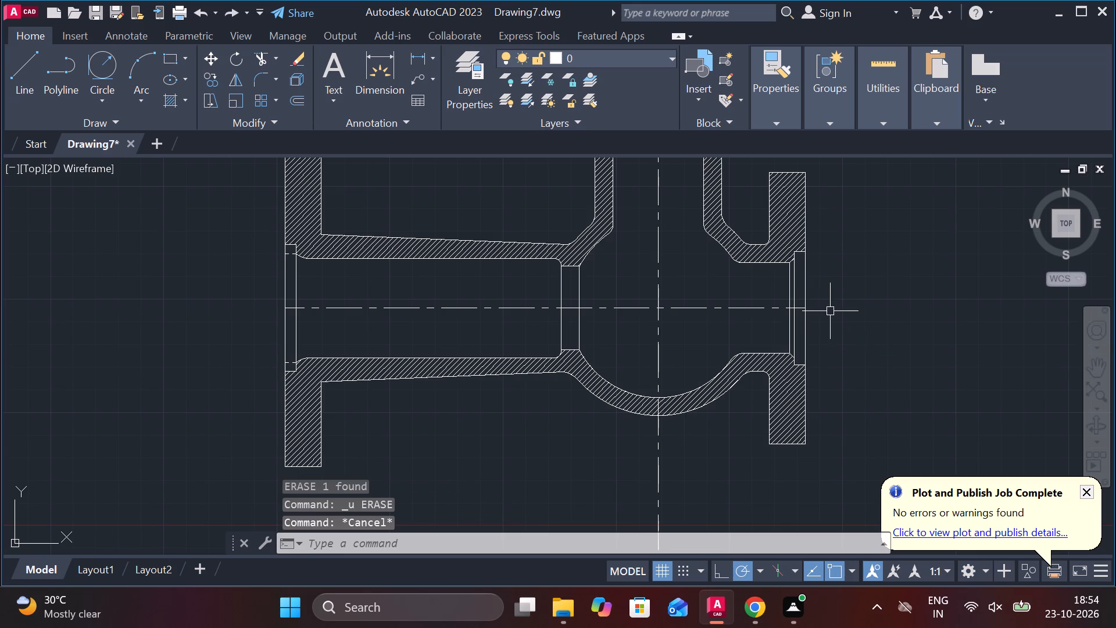
# Join all the lines and arcs of the original sectional view into polylines.
pyautogui.scroll(-2, 831, 312)
pyautogui.click(868, 381)
pyautogui.click(527, 203)
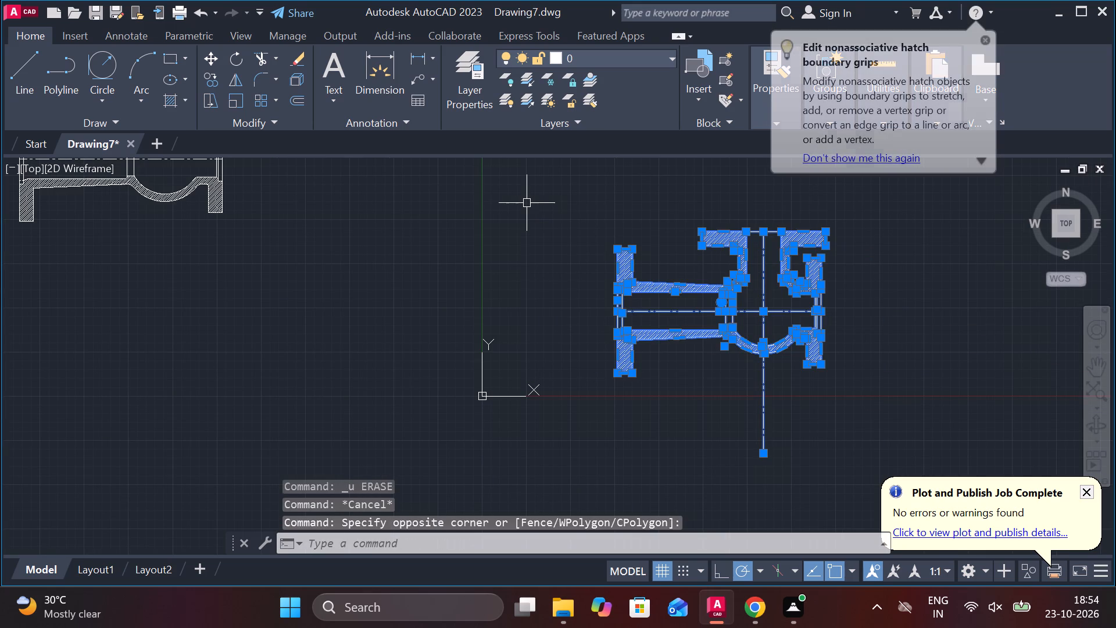
pyautogui.press('j')
pyautogui.press('Return')
# Explode the joined polyline that contains the horizontal centreline.
pyautogui.scroll(2, 817, 288)
pyautogui.moveTo(856, 346); pyautogui.dragTo(789, 312, button='middle')
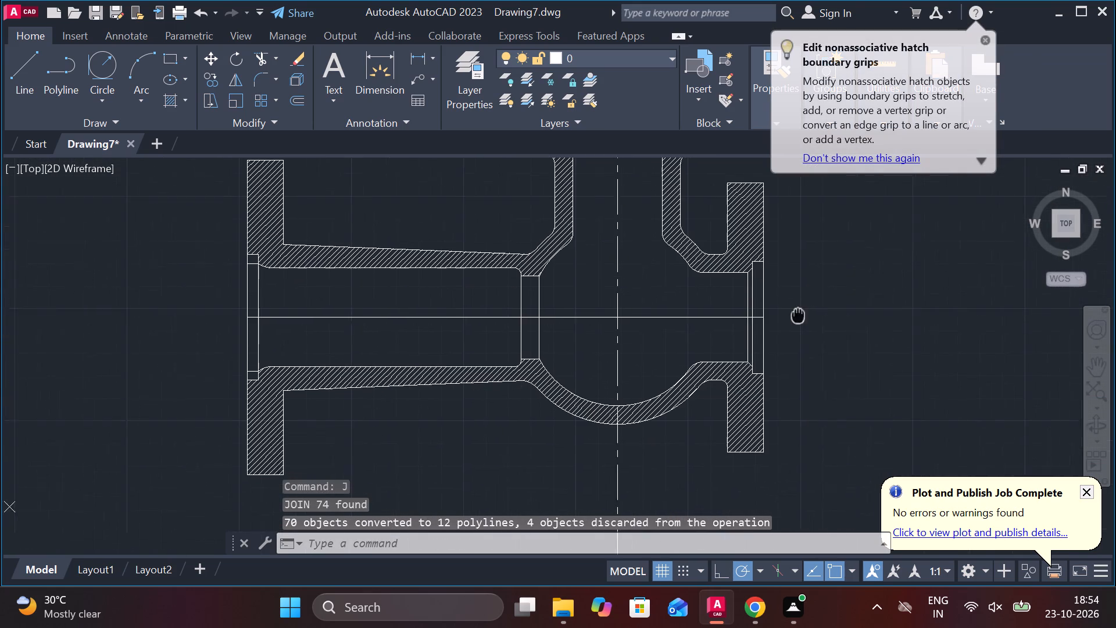
pyautogui.moveTo(789, 312); pyautogui.dragTo(787, 312, button='middle')
pyautogui.click(670, 315)
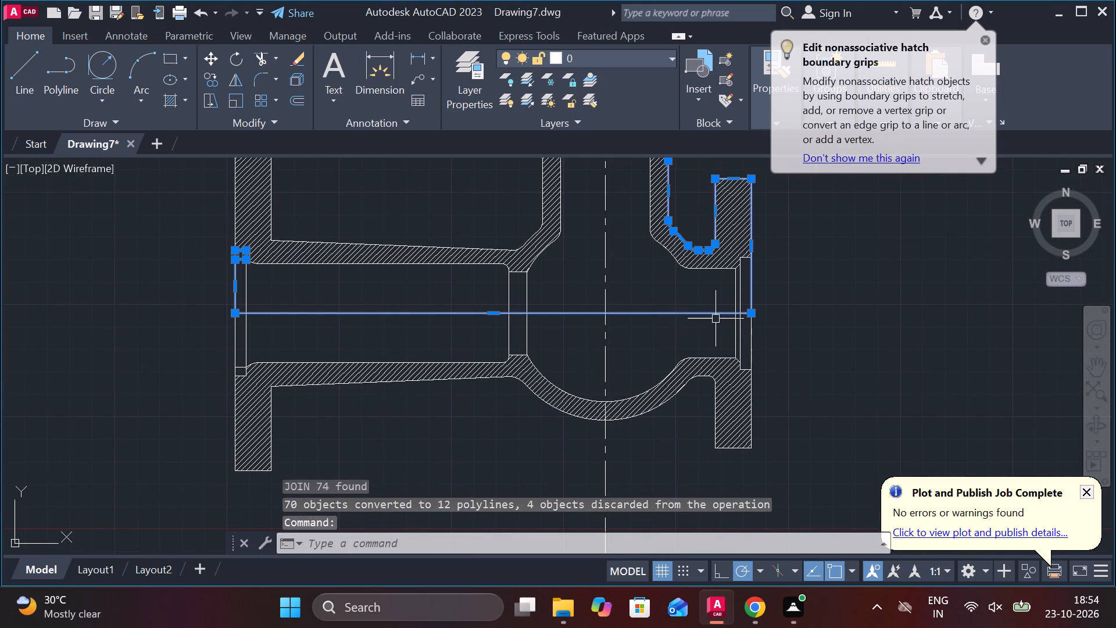
pyautogui.press('Escape')
pyautogui.click(666, 315)
pyautogui.press('Escape')
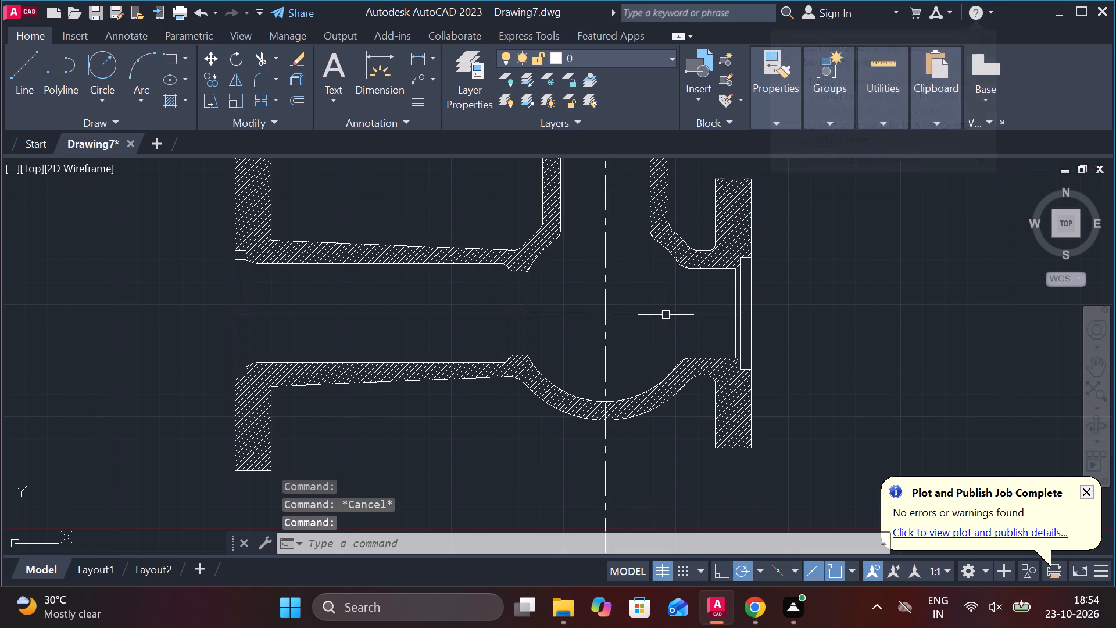
pyautogui.click(666, 315)
pyautogui.scroll(-2, 664, 317)
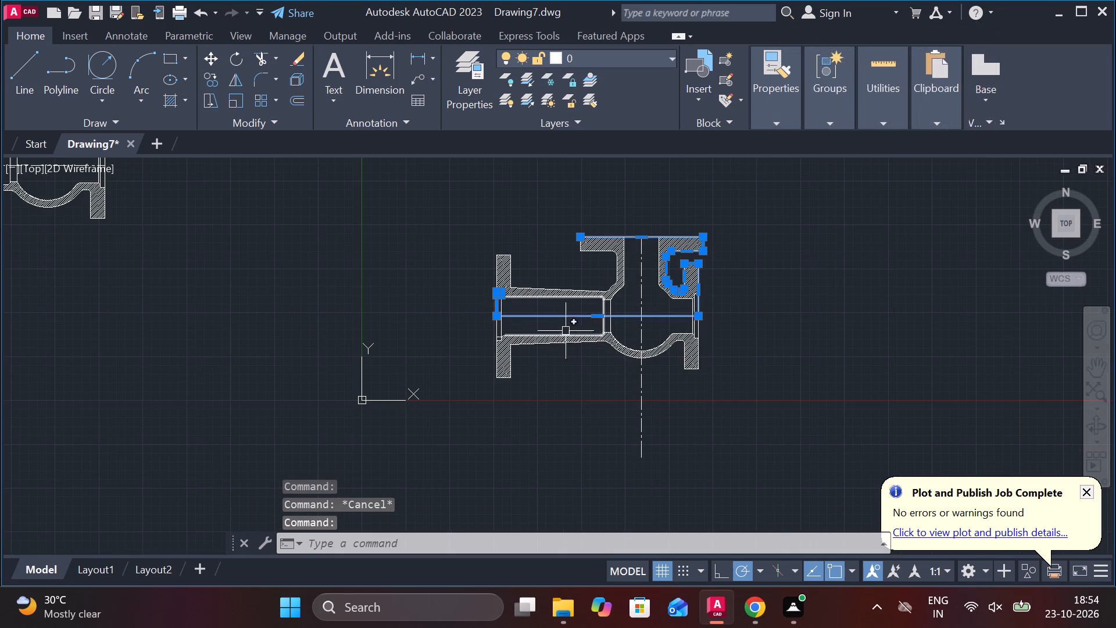
pyautogui.press('Escape')
pyautogui.scroll(2, 638, 330)
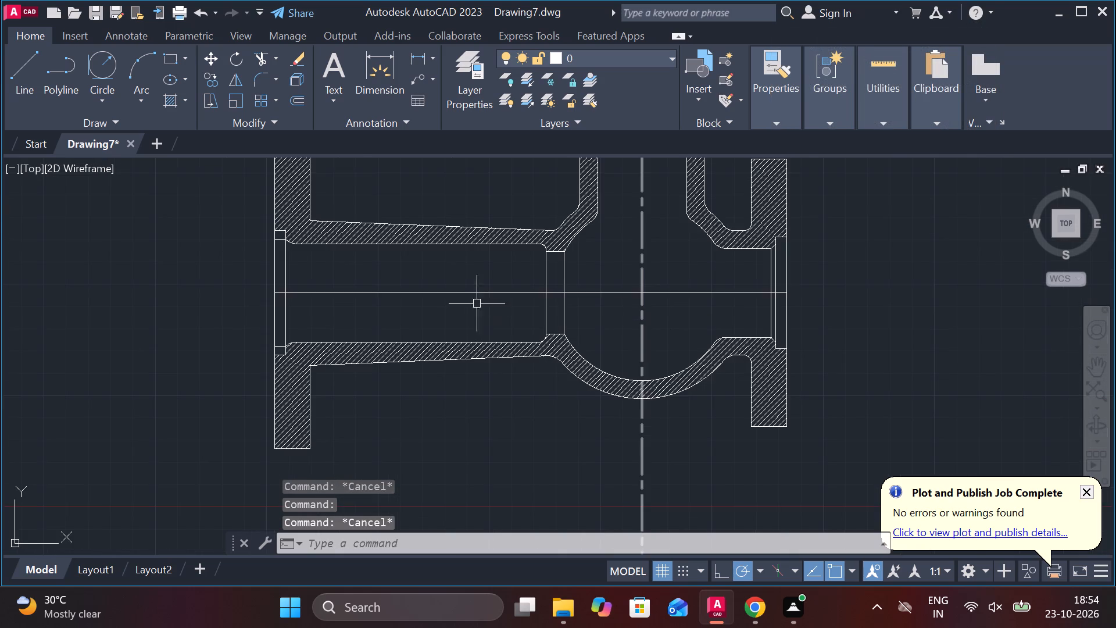
pyautogui.click(480, 295)
pyautogui.write('EX')
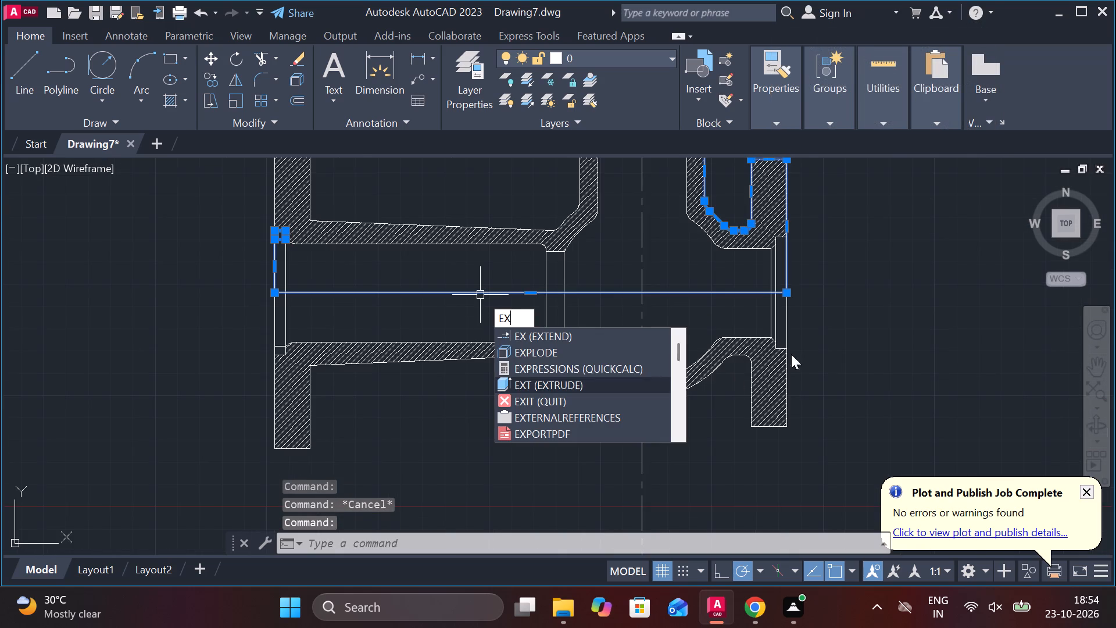
pyautogui.click(539, 349)
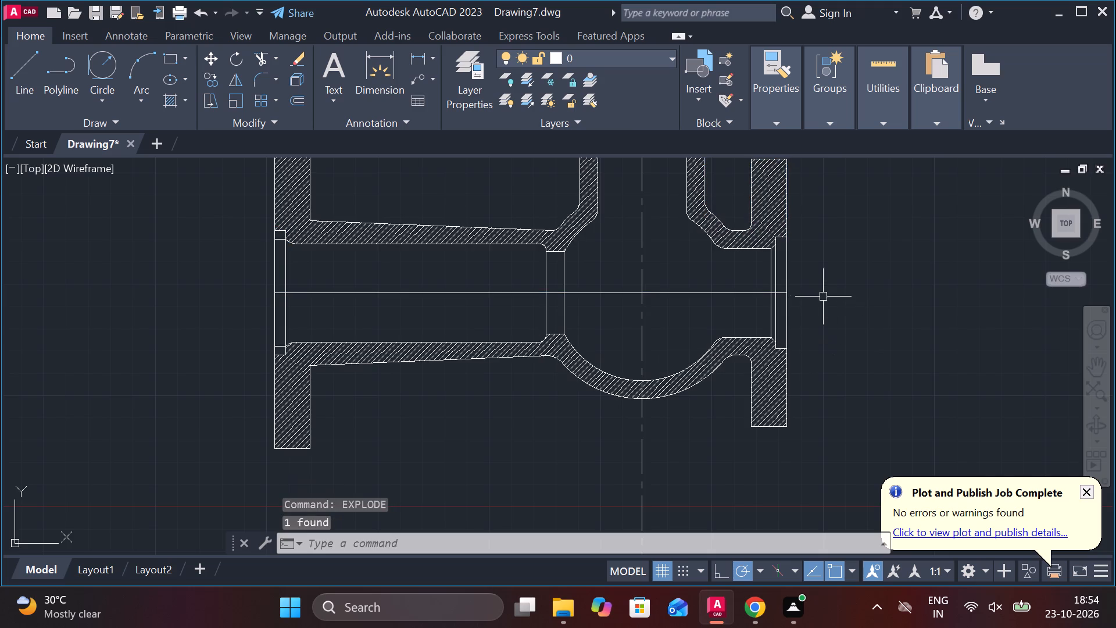
pyautogui.press('Escape')
# Change the horizontal centreline through the bore to the CENTER linetype.
pyautogui.click(682, 290)
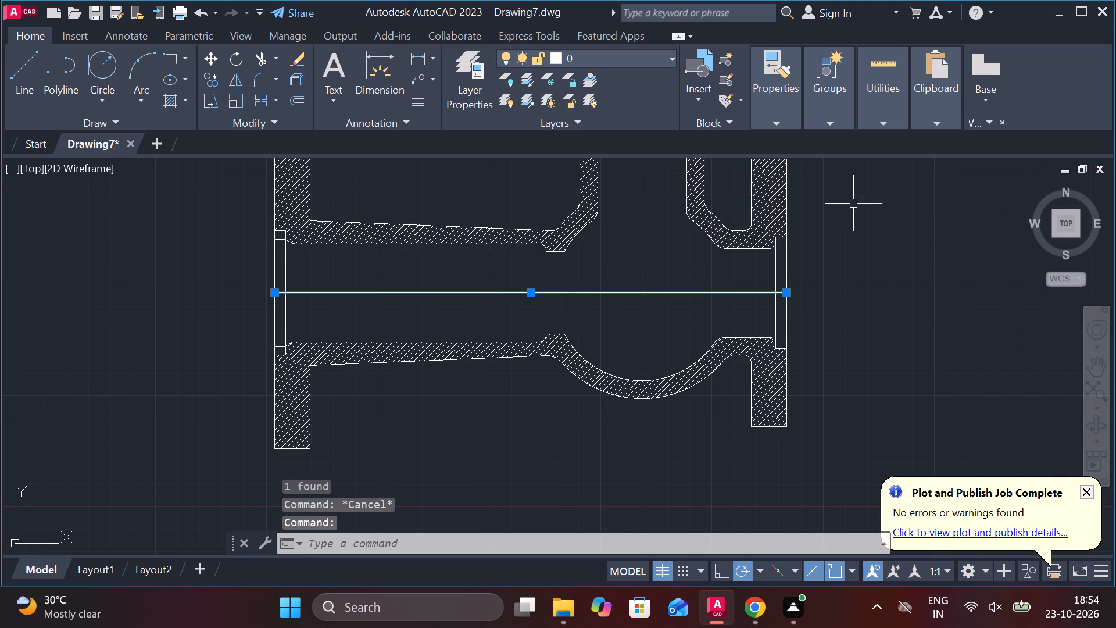
pyautogui.click(780, 130)
pyautogui.click(888, 181)
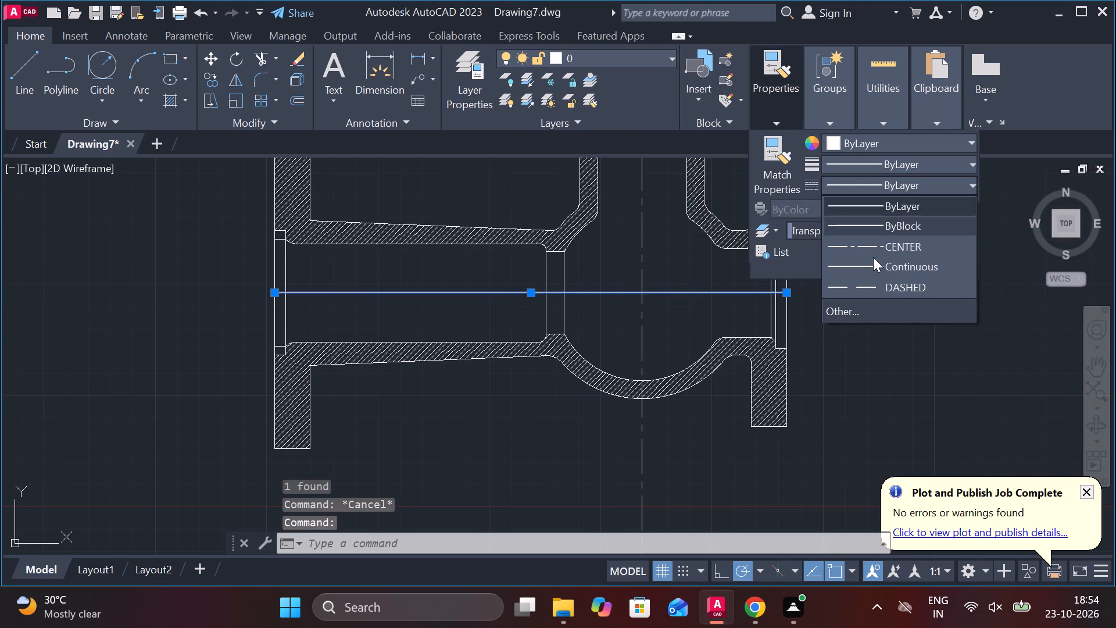
pyautogui.click(864, 245)
pyautogui.press('Escape')
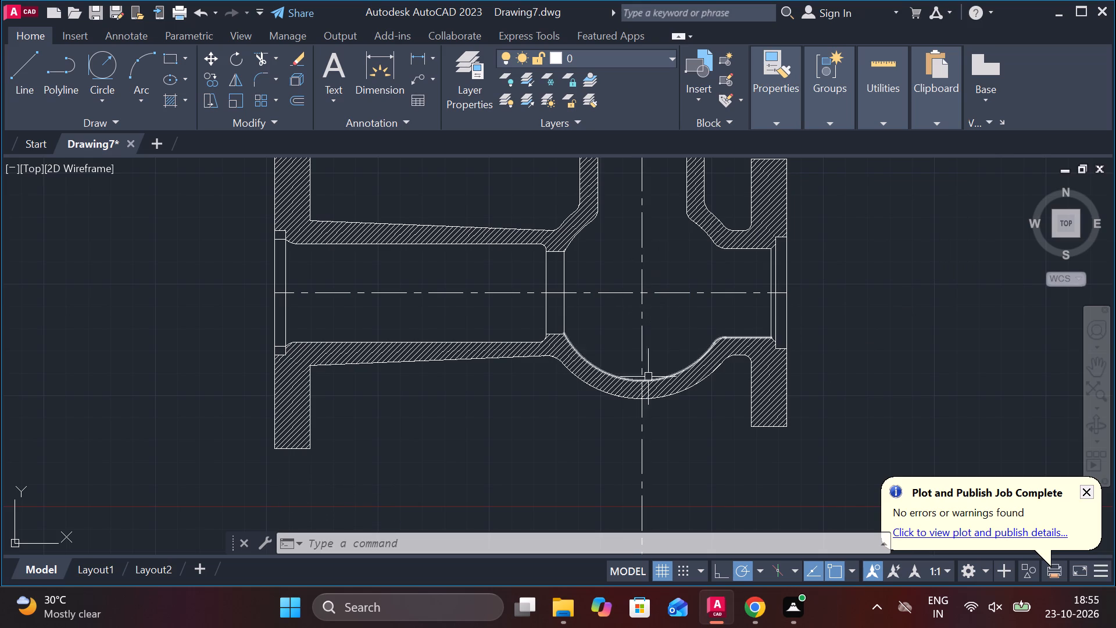
# Add a linear dimension for the full width of the top flange, placed above its upper edge.
pyautogui.scroll(-1, 667, 376)
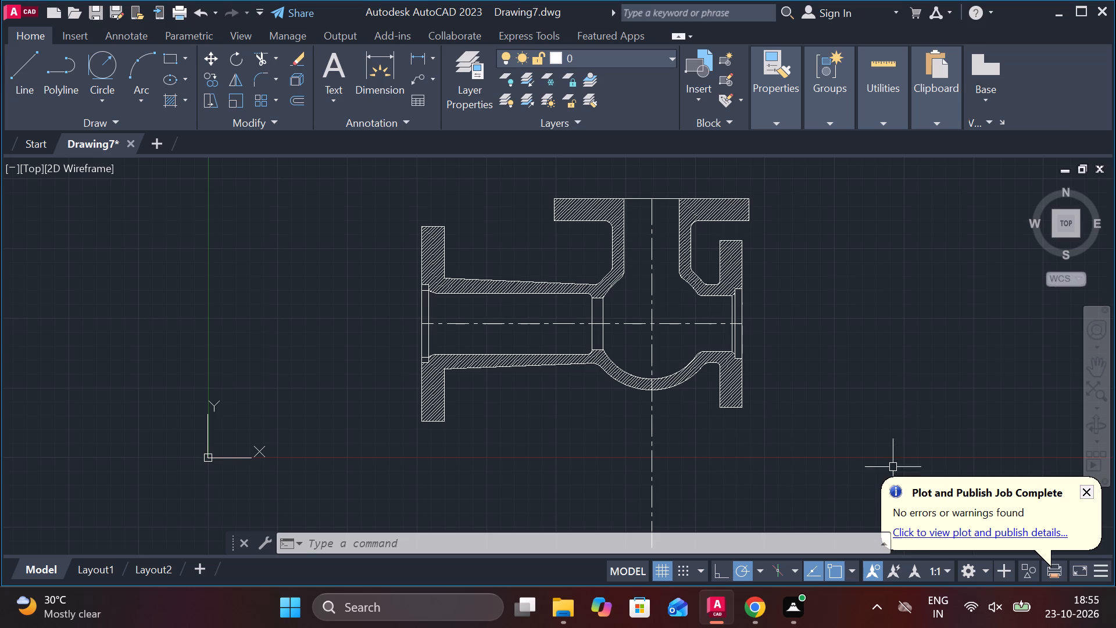
pyautogui.click(421, 59)
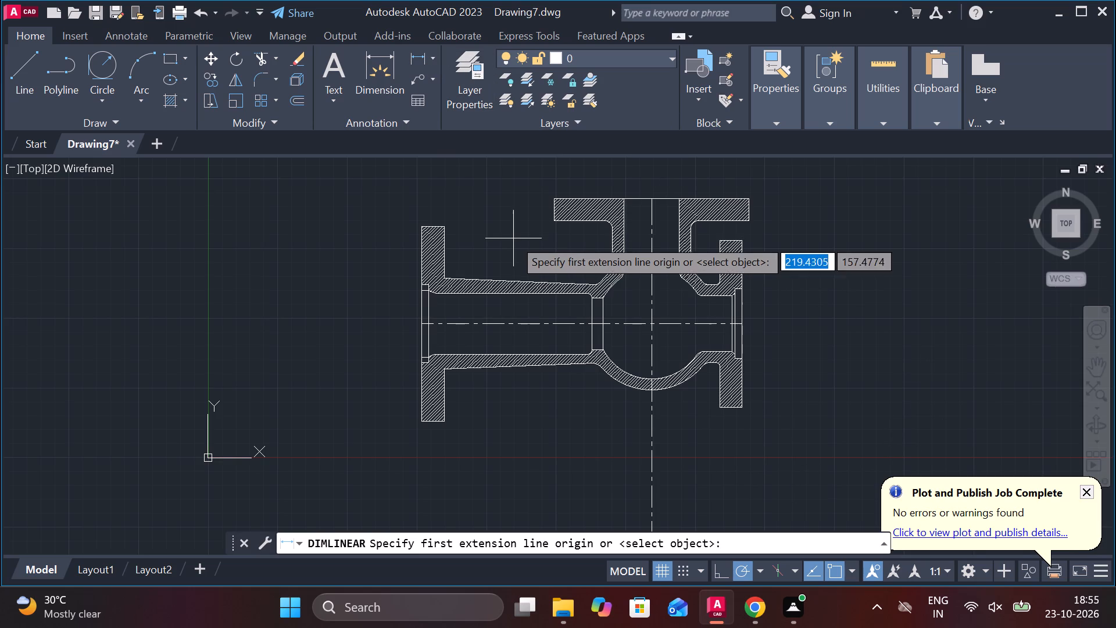
pyautogui.scroll(2, 513, 238)
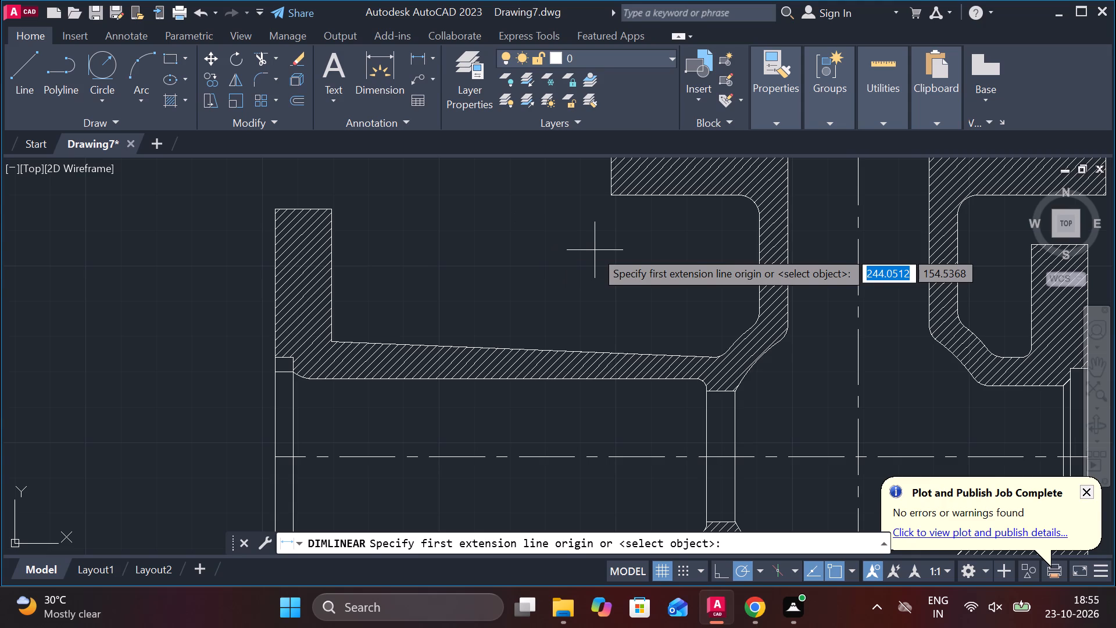
pyautogui.moveTo(602, 282); pyautogui.dragTo(482, 379, button='middle')
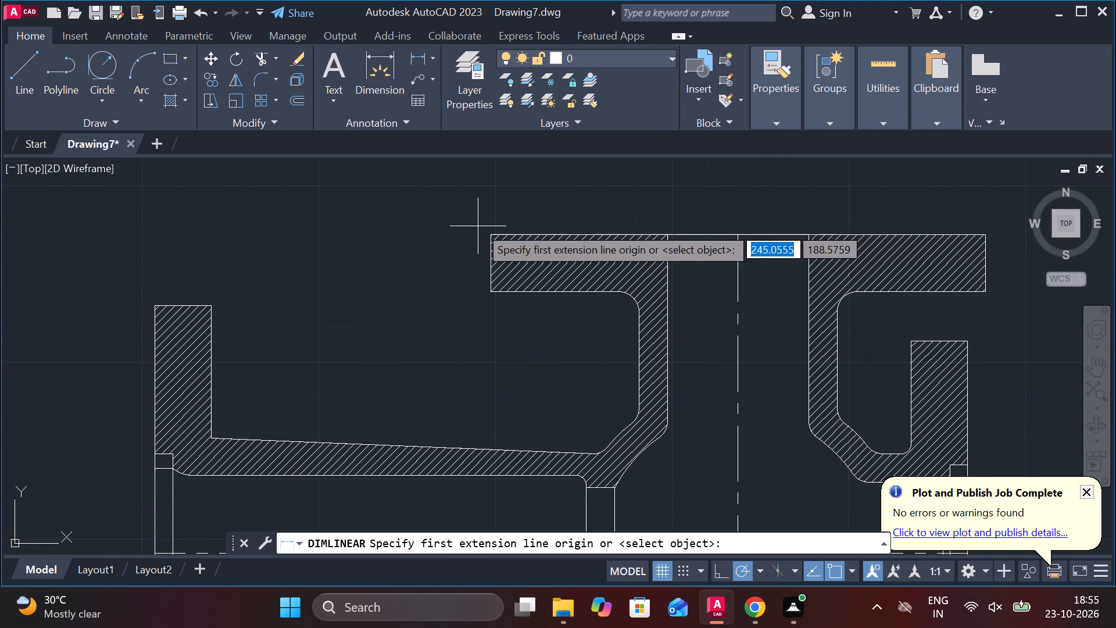
pyautogui.click(486, 231)
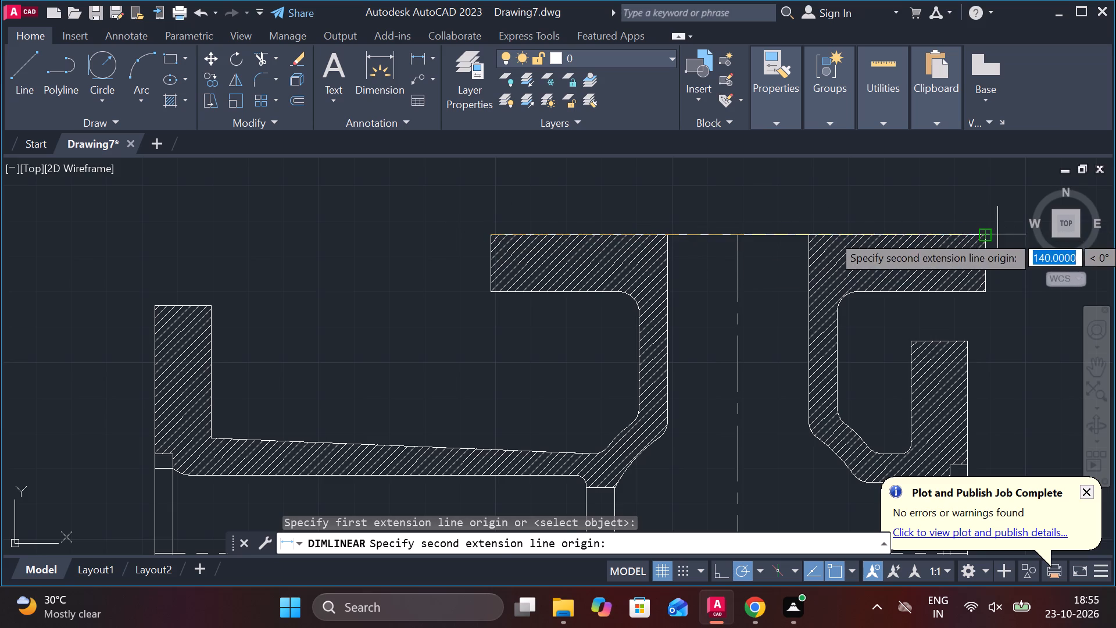
pyautogui.click(997, 234)
pyautogui.moveTo(757, 202); pyautogui.dragTo(607, 253, button='middle')
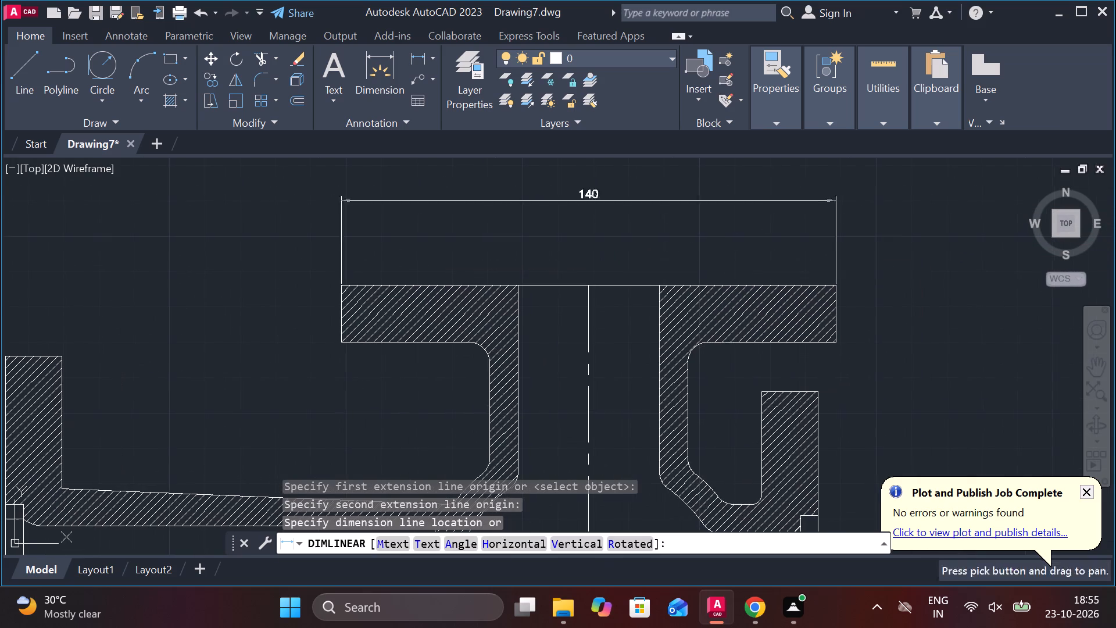
pyautogui.scroll(-1, 602, 197)
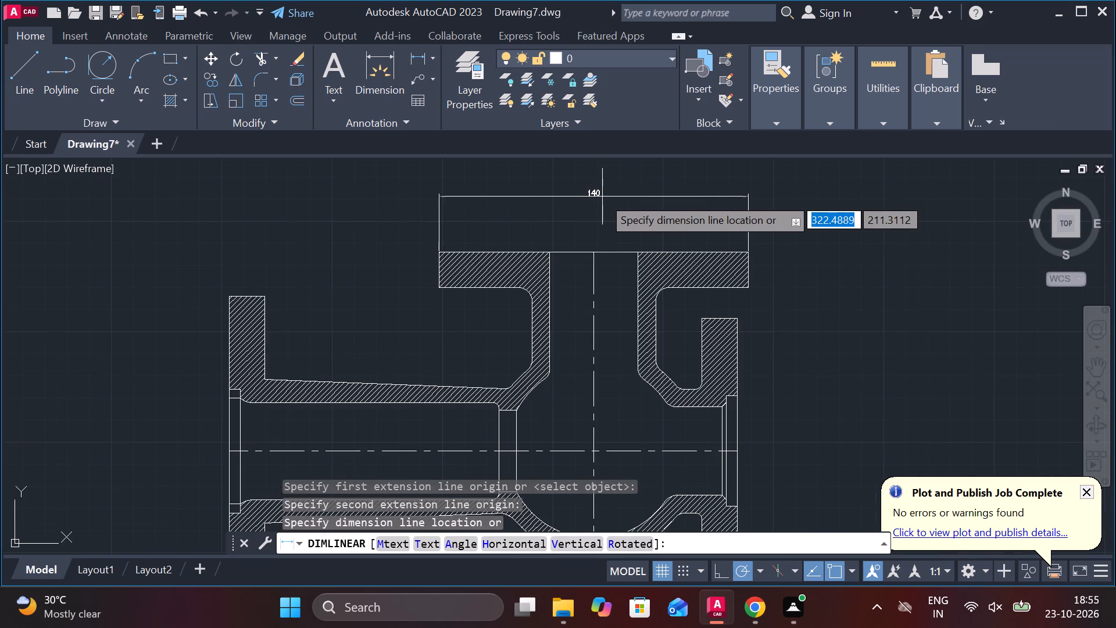
pyautogui.moveTo(623, 231); pyautogui.dragTo(623, 255, button='middle')
pyautogui.click(617, 189)
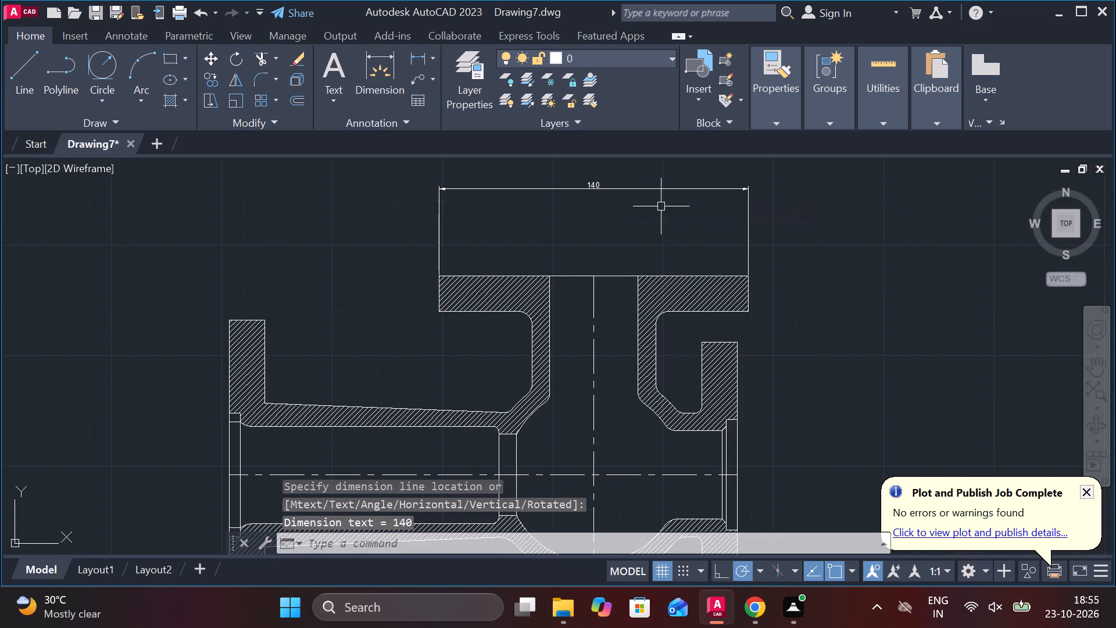
pyautogui.press('Escape')
# Modify the ISO-25 dimension style to use ISO standard text alignment and an arrow size of 4.
pyautogui.write('D')
pyautogui.press('space')
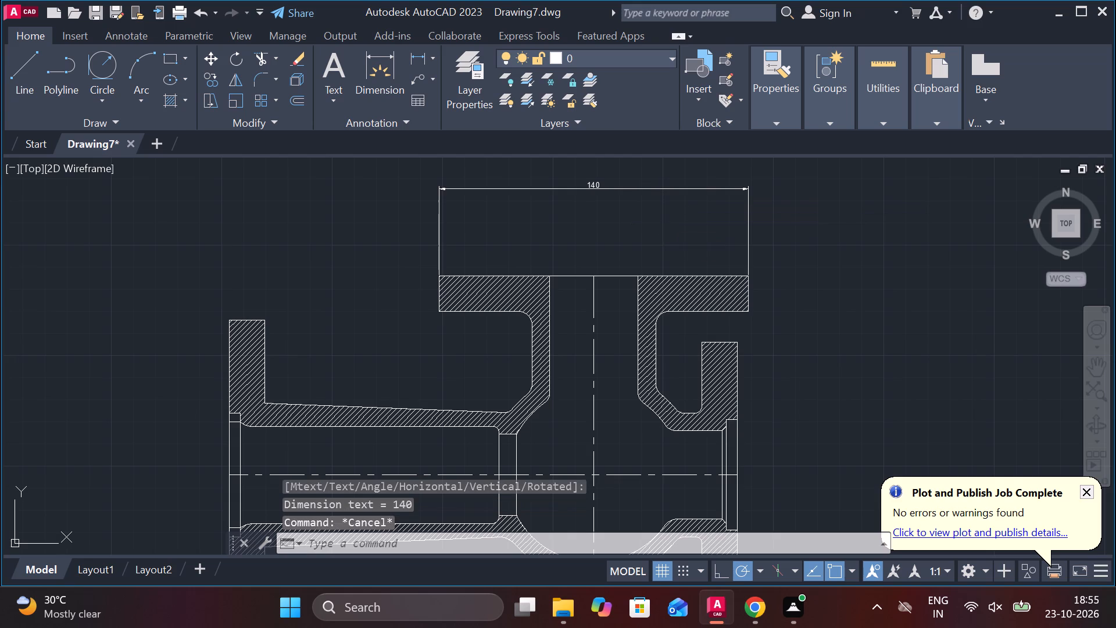
pyautogui.click(735, 265)
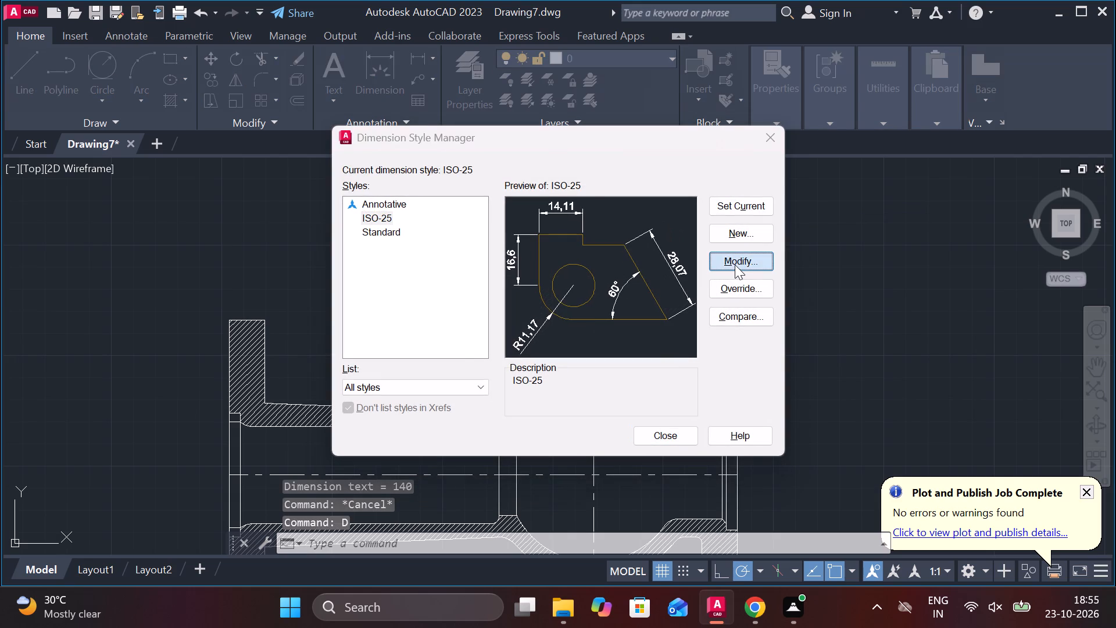
pyautogui.click(580, 419)
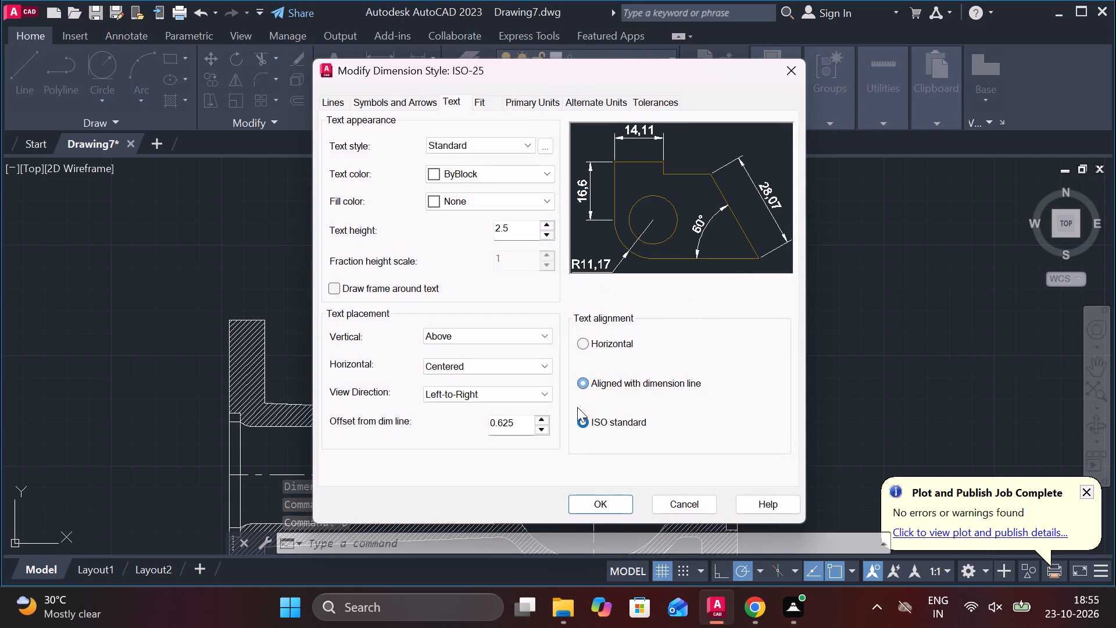
pyautogui.click(396, 101)
pyautogui.moveTo(360, 284); pyautogui.dragTo(302, 284)
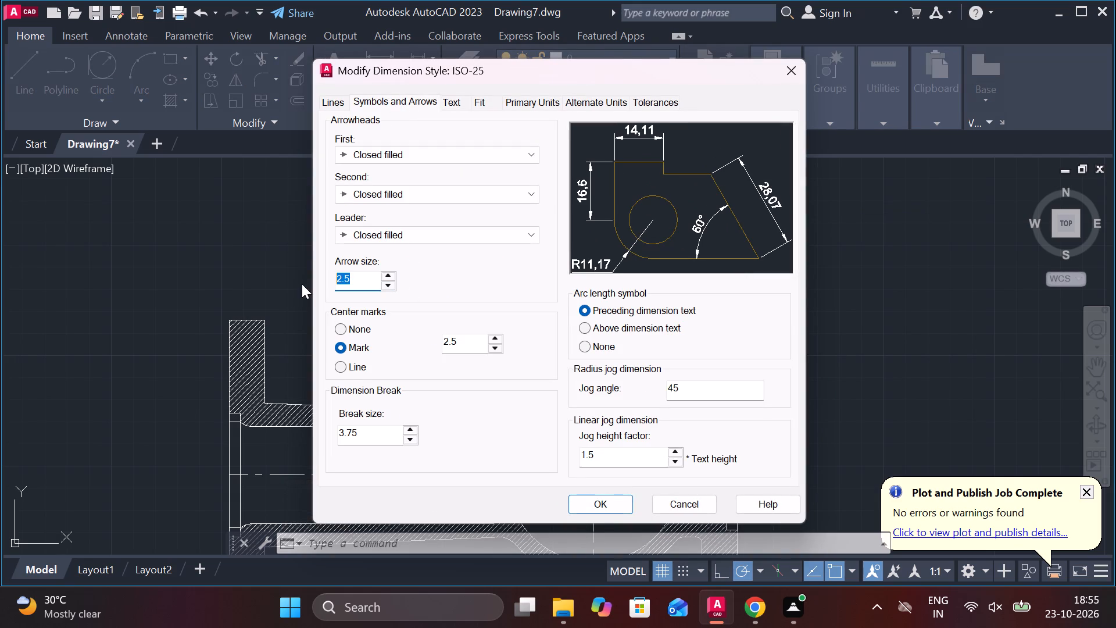
pyautogui.press('4')
# Set the ISO-25 dimension style's text height to 6.
pyautogui.click(450, 98)
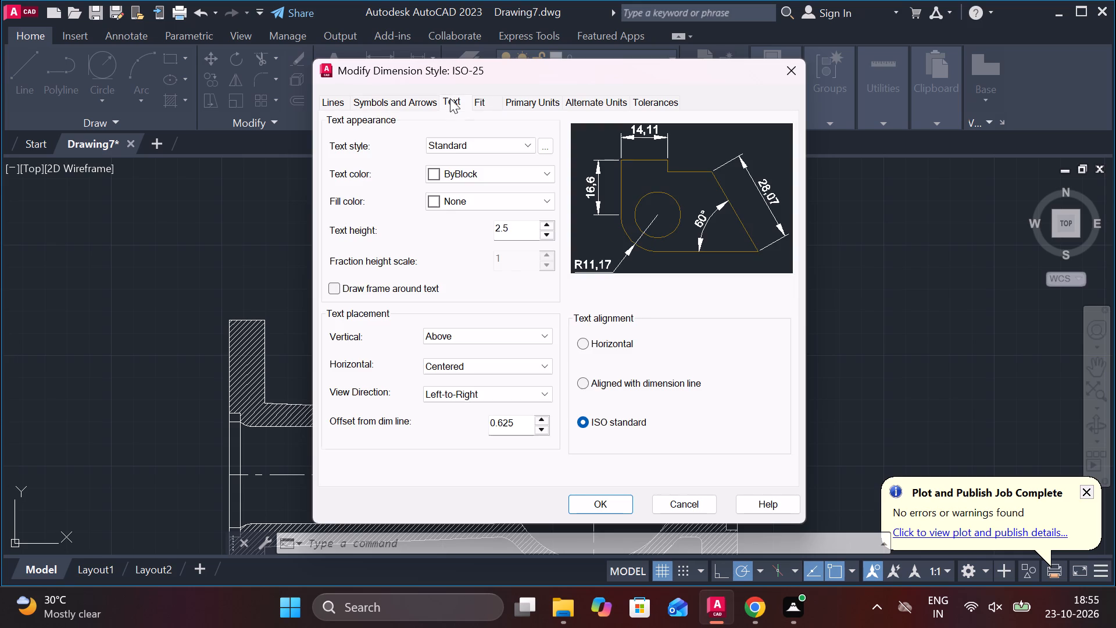
pyautogui.moveTo(505, 227); pyautogui.dragTo(480, 227)
pyautogui.click(530, 224)
pyautogui.moveTo(530, 224); pyautogui.dragTo(497, 224)
pyautogui.press('6')
pyautogui.press('Return')
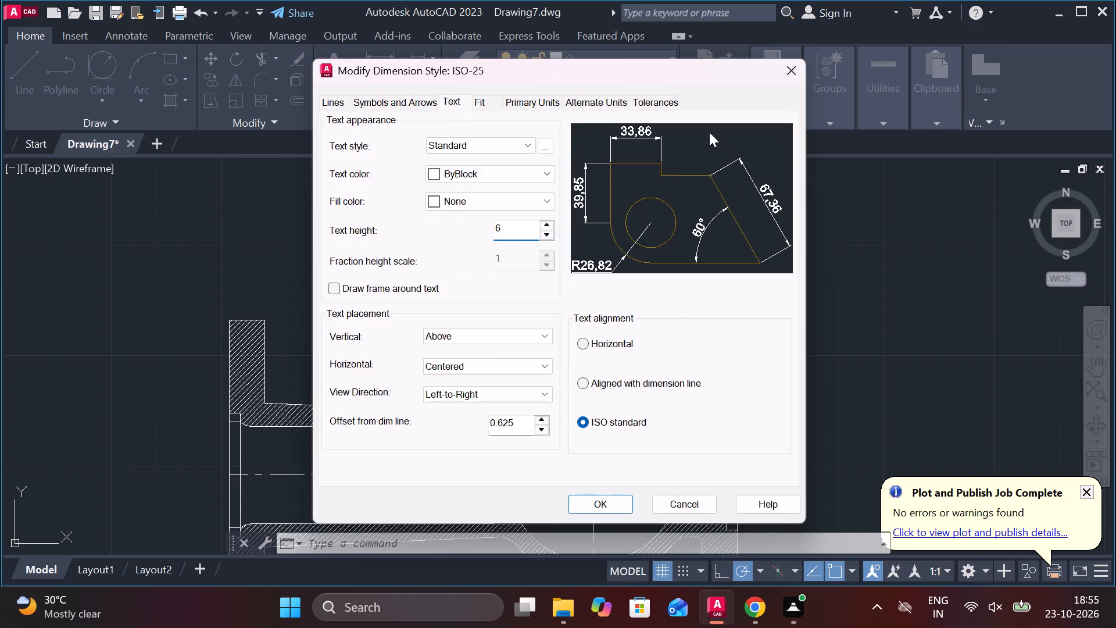
# Set the ISO-25 style's linear dimension precision to 0.0 and make the style current.
pyautogui.click(546, 103)
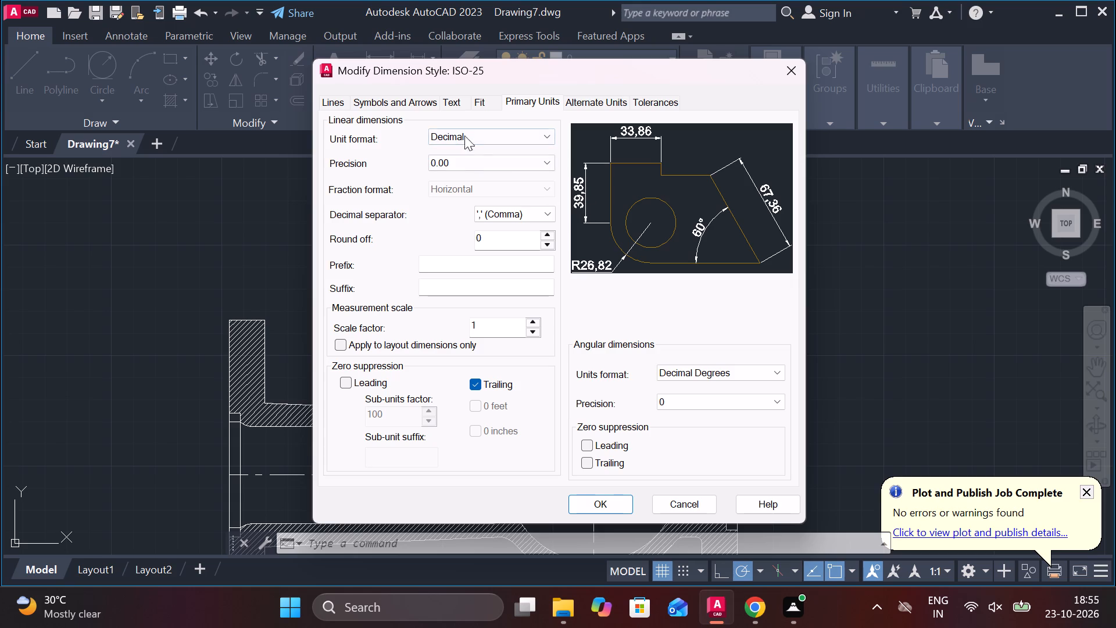
pyautogui.click(459, 165)
pyautogui.click(453, 187)
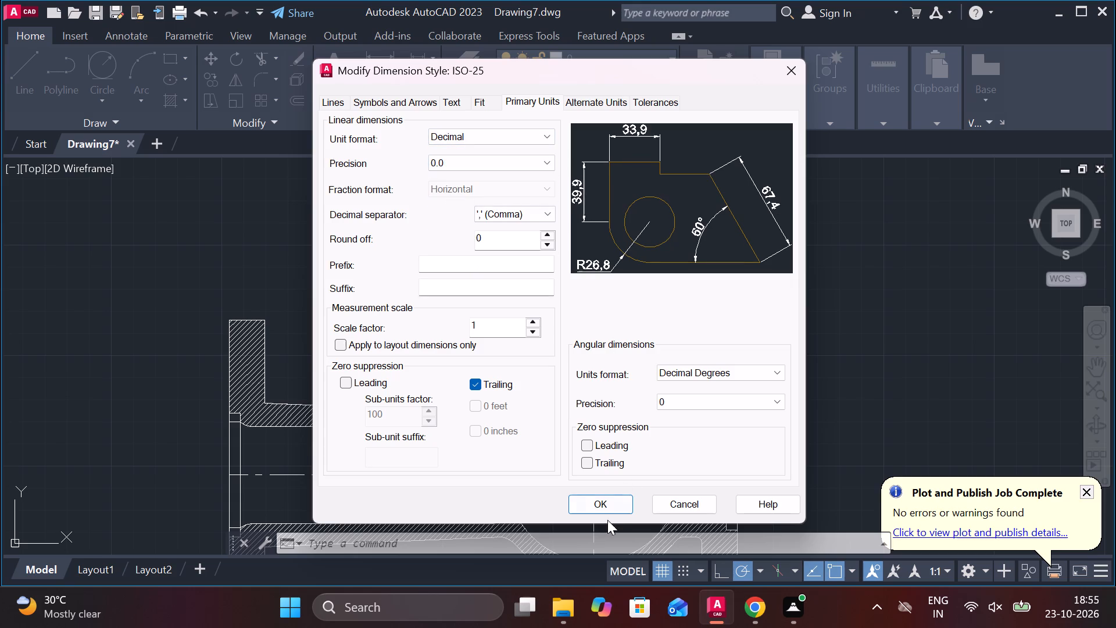
pyautogui.click(602, 511)
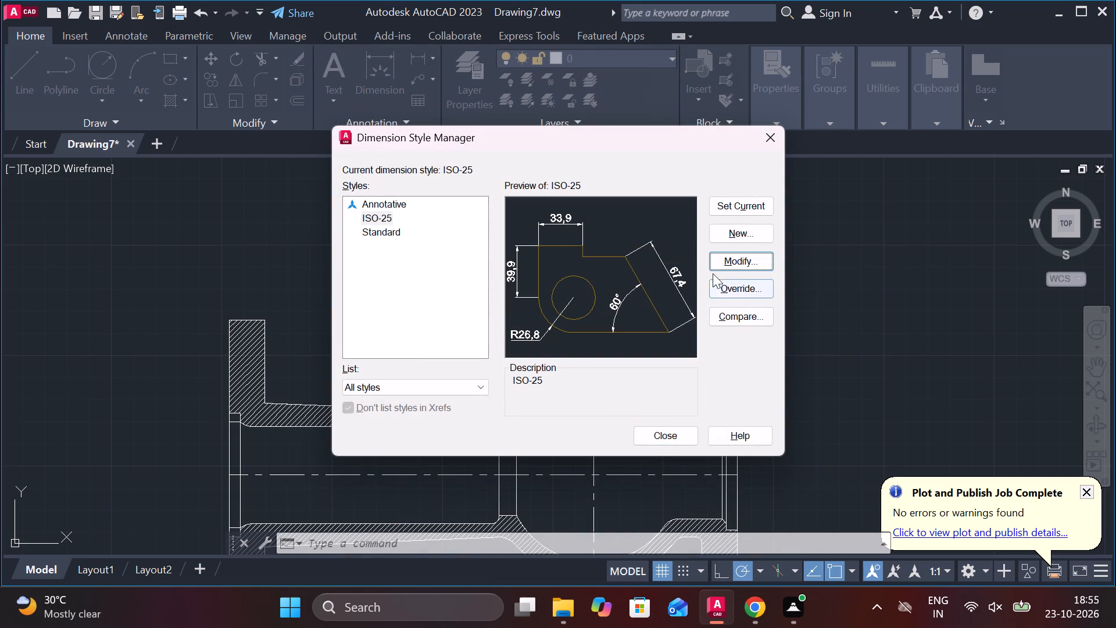
pyautogui.click(719, 212)
pyautogui.click(682, 439)
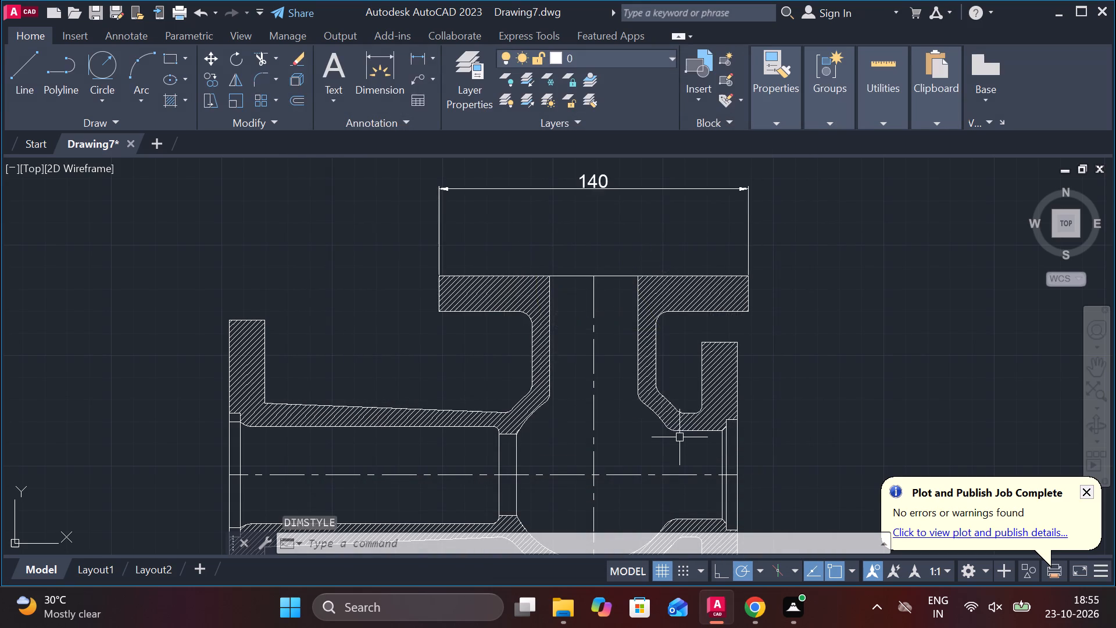
# Add a linear dimension for the outer width of the vertical neck, placed across the neck below the top flange.
pyautogui.scroll(-1, 729, 448)
pyautogui.moveTo(769, 448); pyautogui.dragTo(738, 352, button='middle')
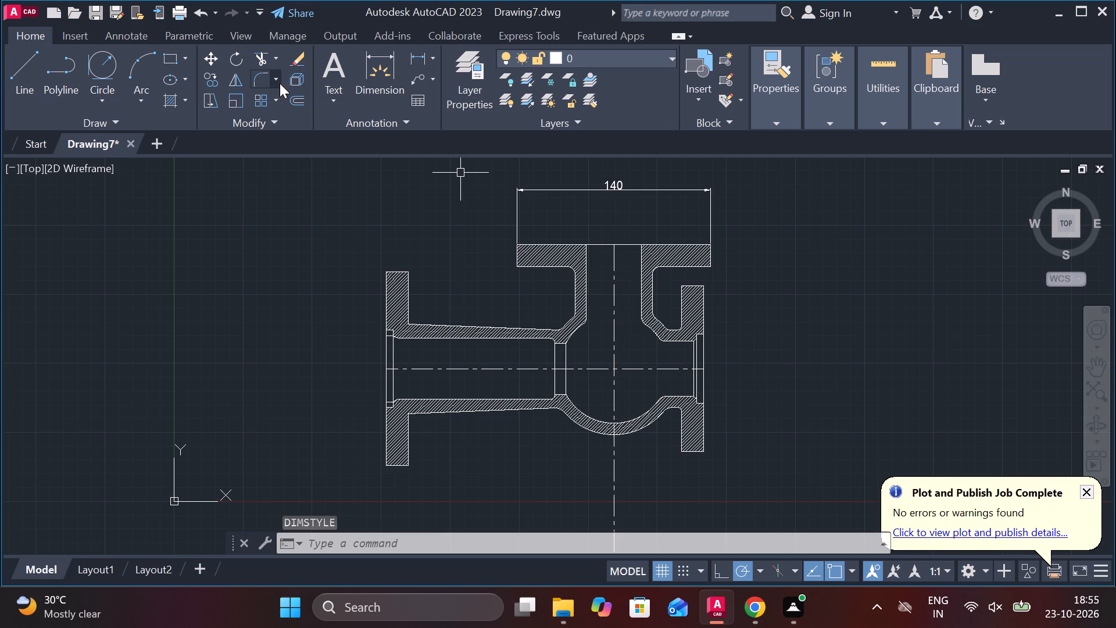
pyautogui.click(414, 57)
pyautogui.scroll(1, 622, 219)
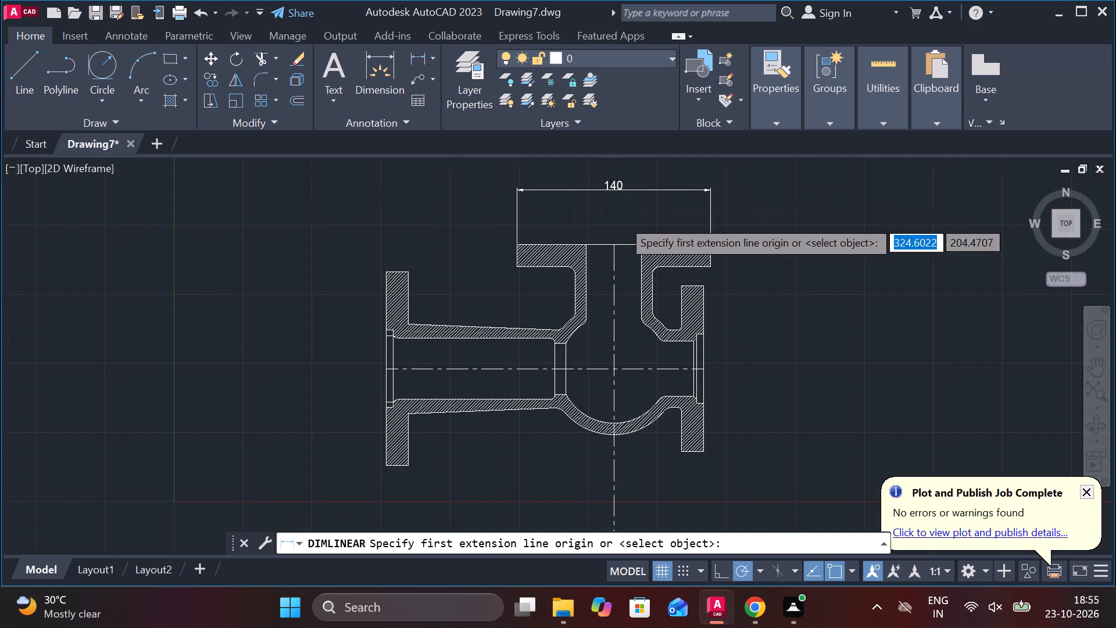
pyautogui.scroll(1, 622, 219)
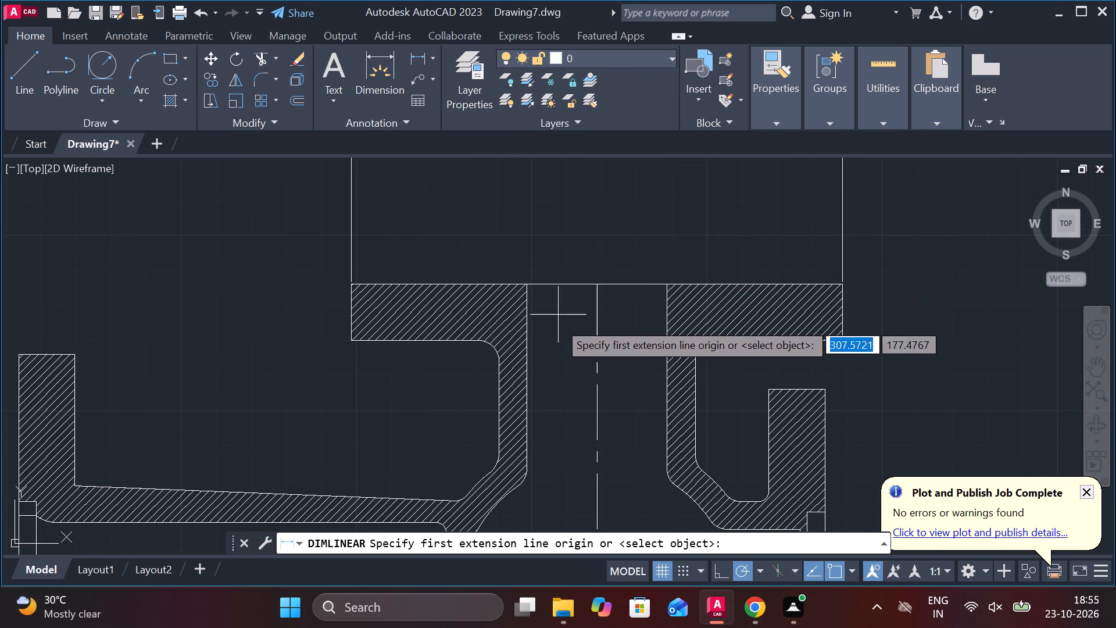
pyautogui.click(503, 387)
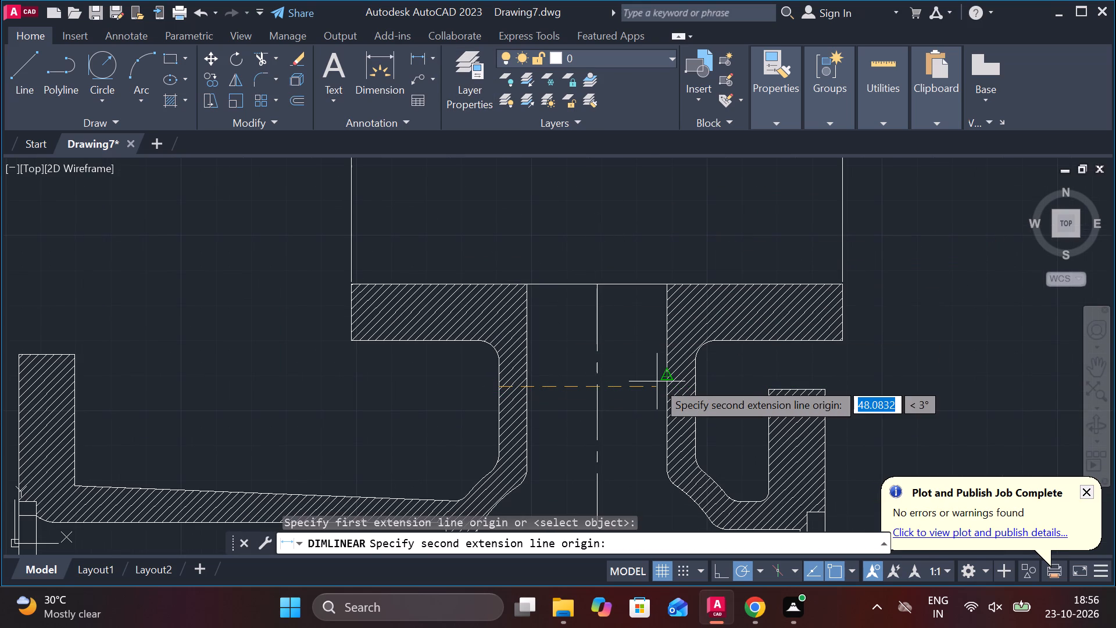
pyautogui.click(701, 388)
pyautogui.scroll(-1, 644, 231)
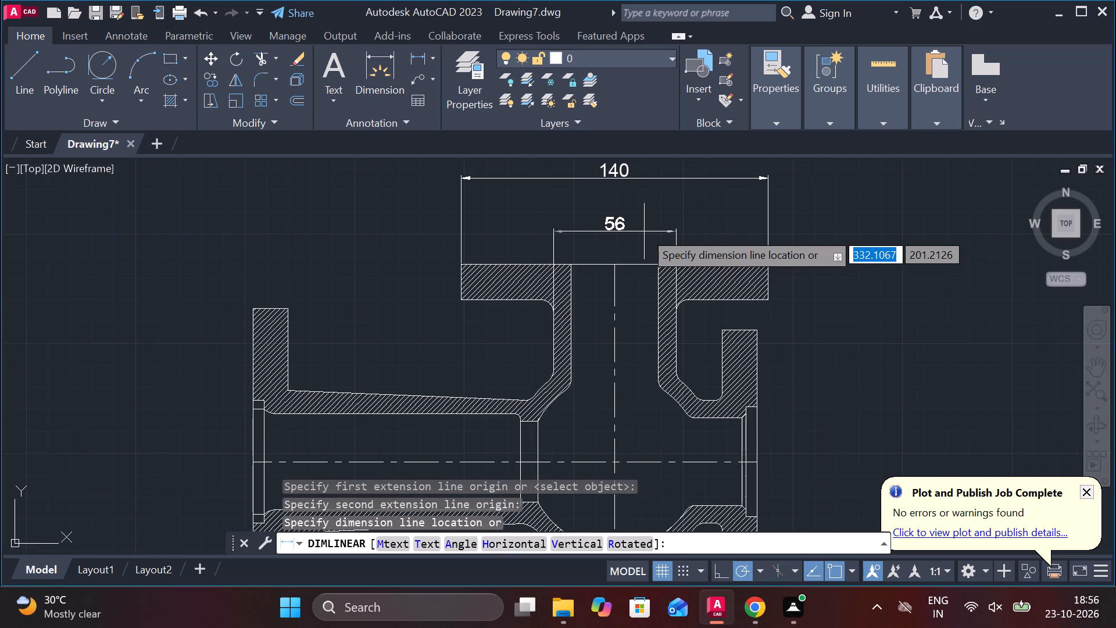
pyautogui.scroll(2, 624, 347)
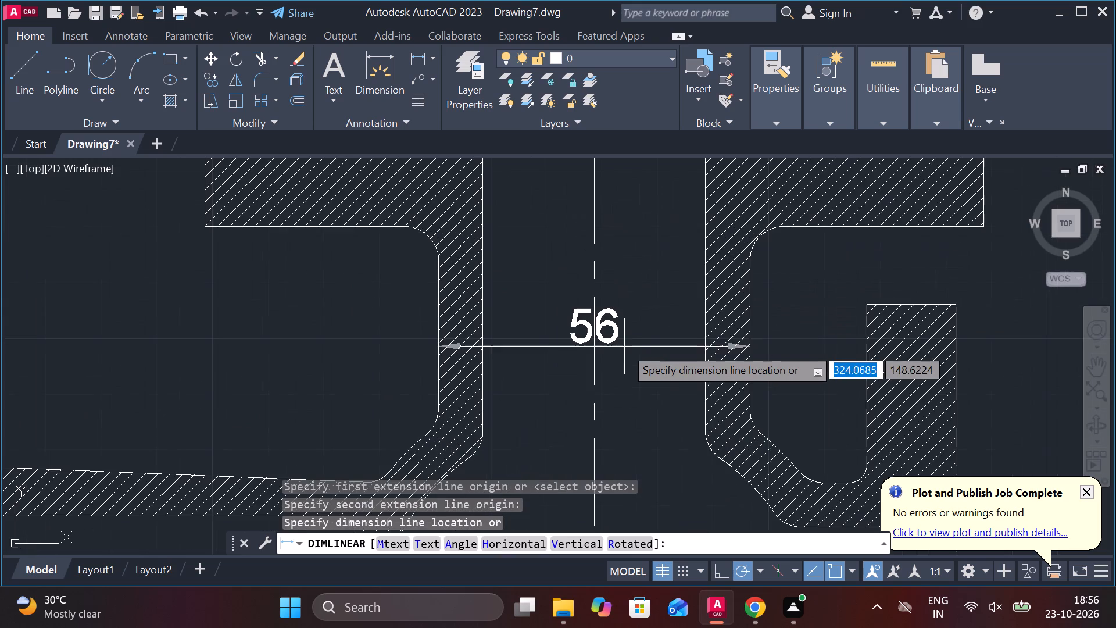
pyautogui.click(624, 338)
# Add a linear dimension for the vertical bore's width, placed inside the bore above the neck's outer-width dimension.
pyautogui.scroll(-1, 640, 278)
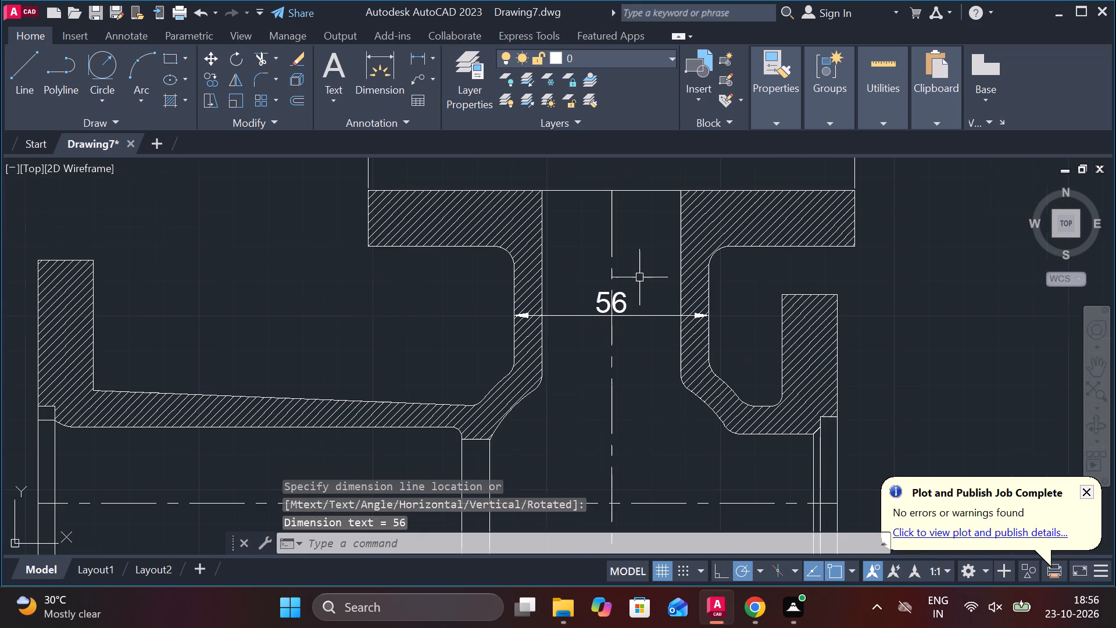
pyautogui.press('space')
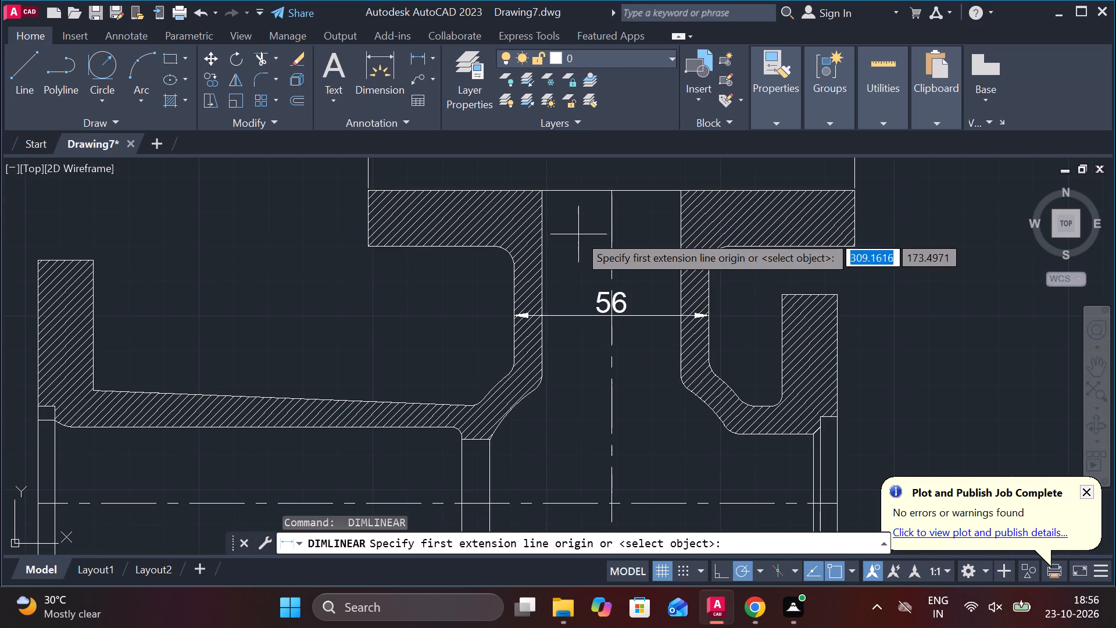
pyautogui.click(544, 237)
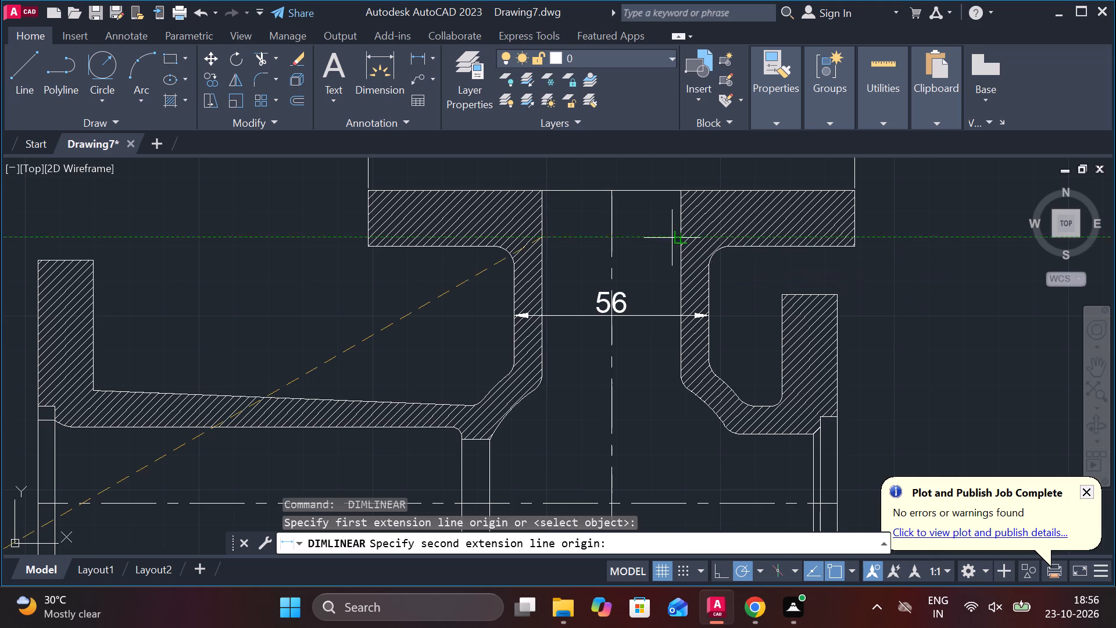
pyautogui.click(683, 232)
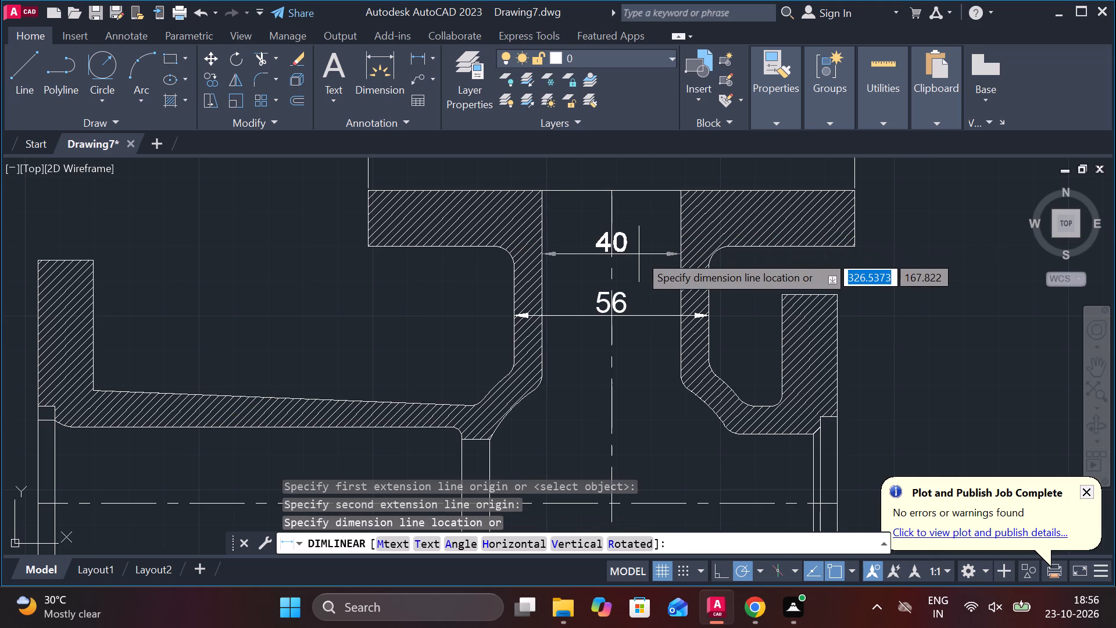
pyautogui.click(636, 261)
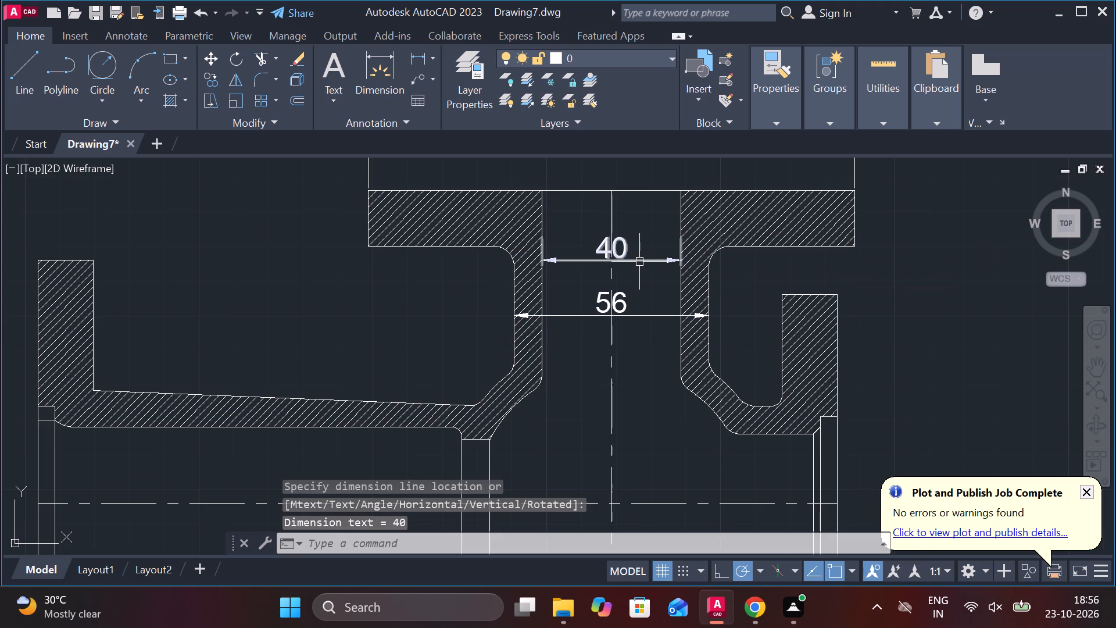
pyautogui.scroll(2, 813, 298)
pyautogui.press('Escape')
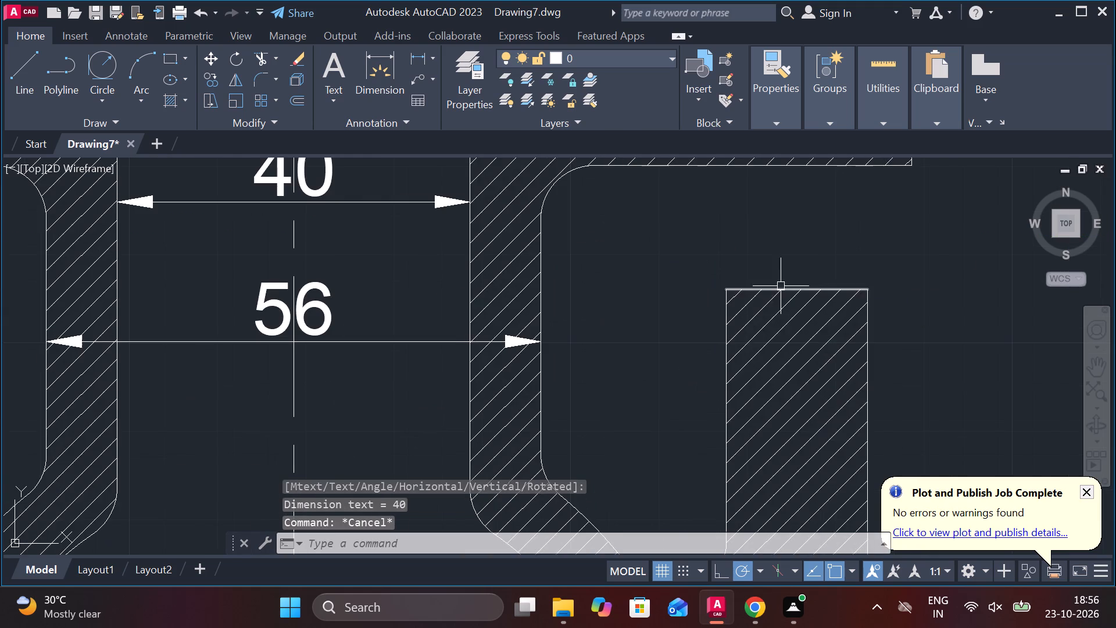
# Add a linear dimension for the thickness of the right-hand flange, placed just above its upper edge.
pyautogui.press('space')
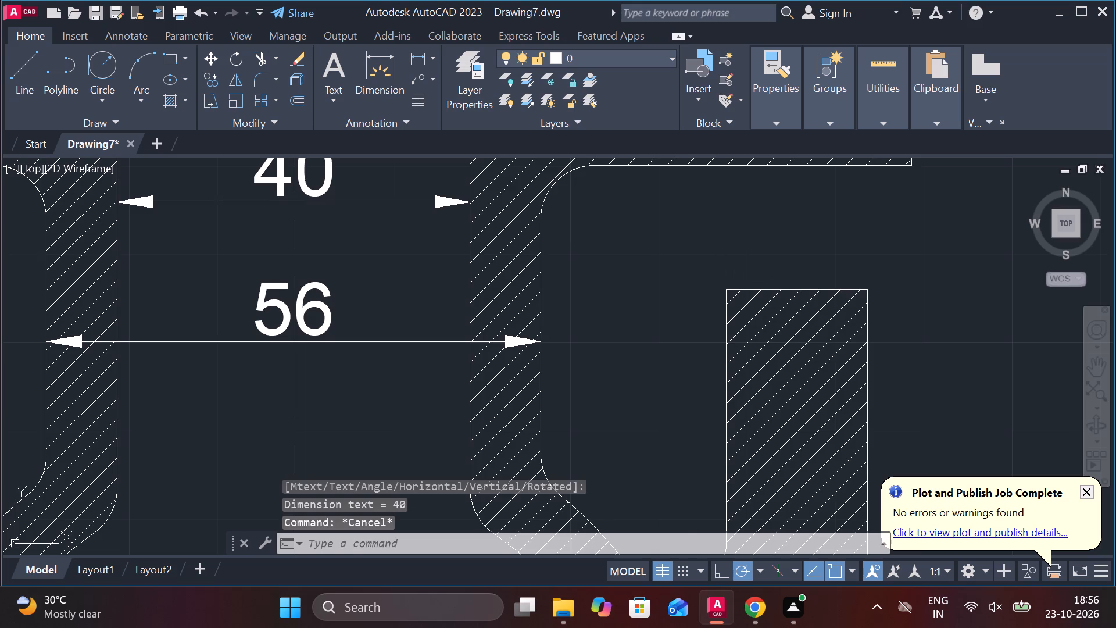
pyautogui.click(722, 287)
pyautogui.click(863, 287)
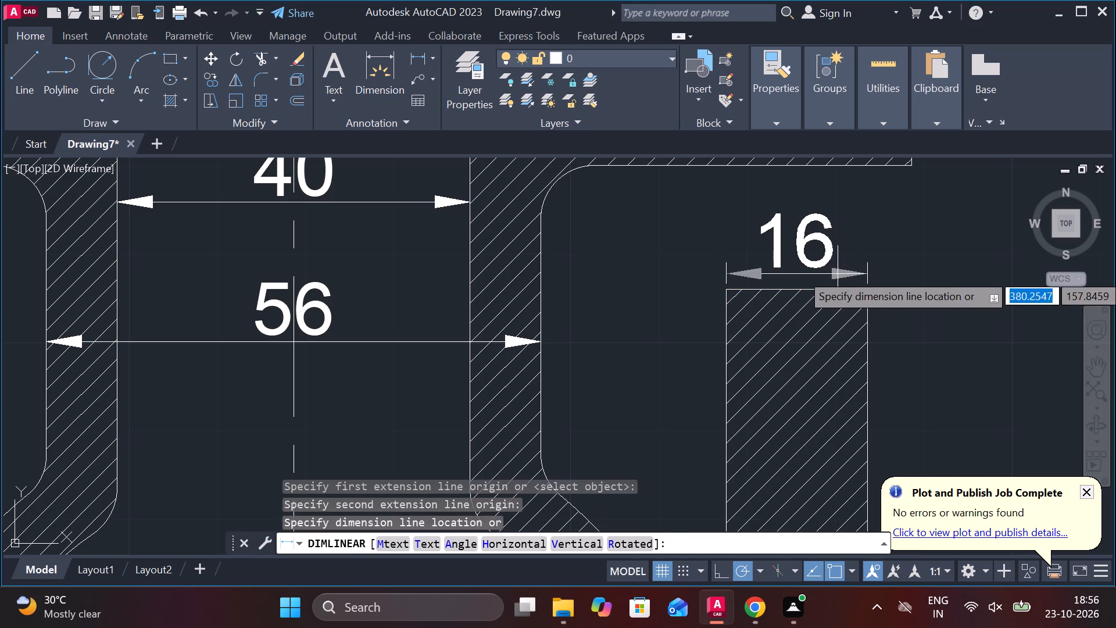
pyautogui.click(824, 256)
pyautogui.moveTo(891, 349); pyautogui.dragTo(781, 279, button='middle')
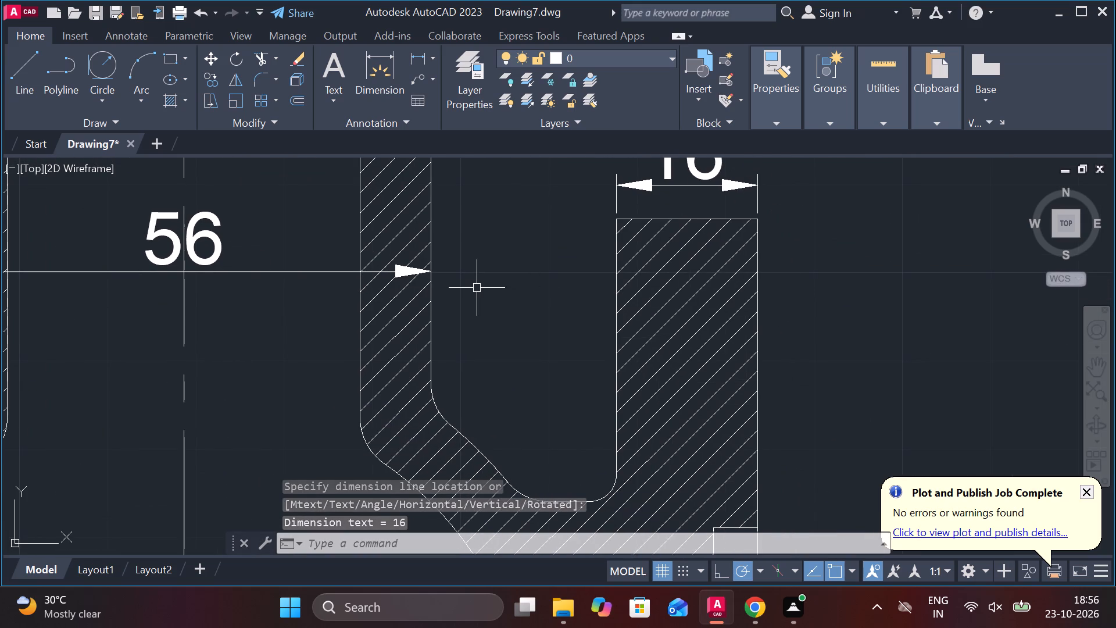
pyautogui.moveTo(488, 288); pyautogui.dragTo(528, 318, button='middle')
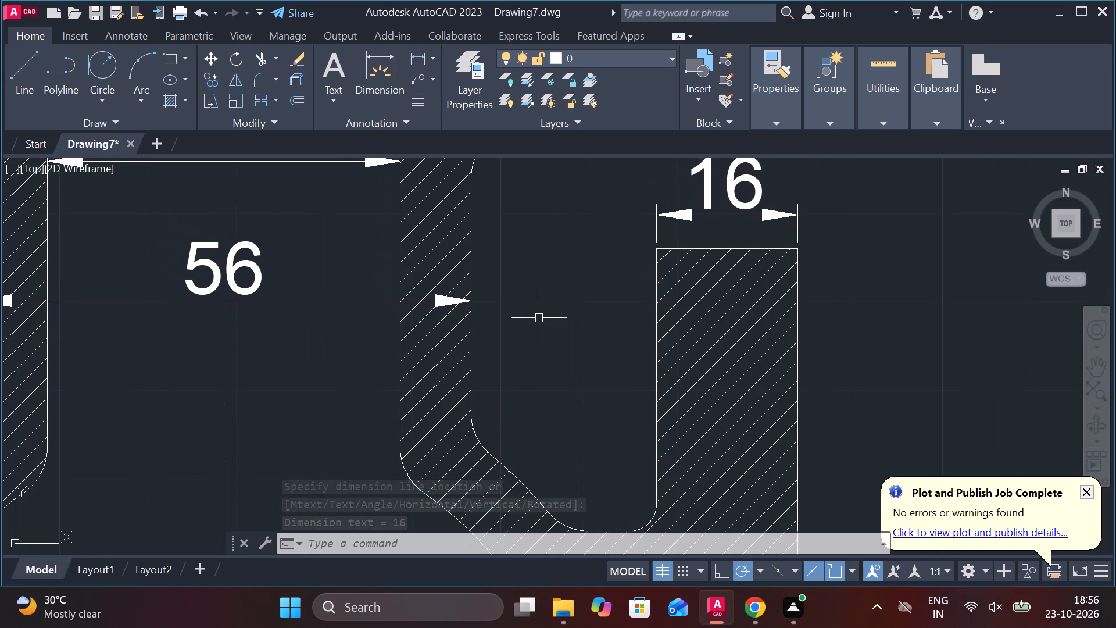
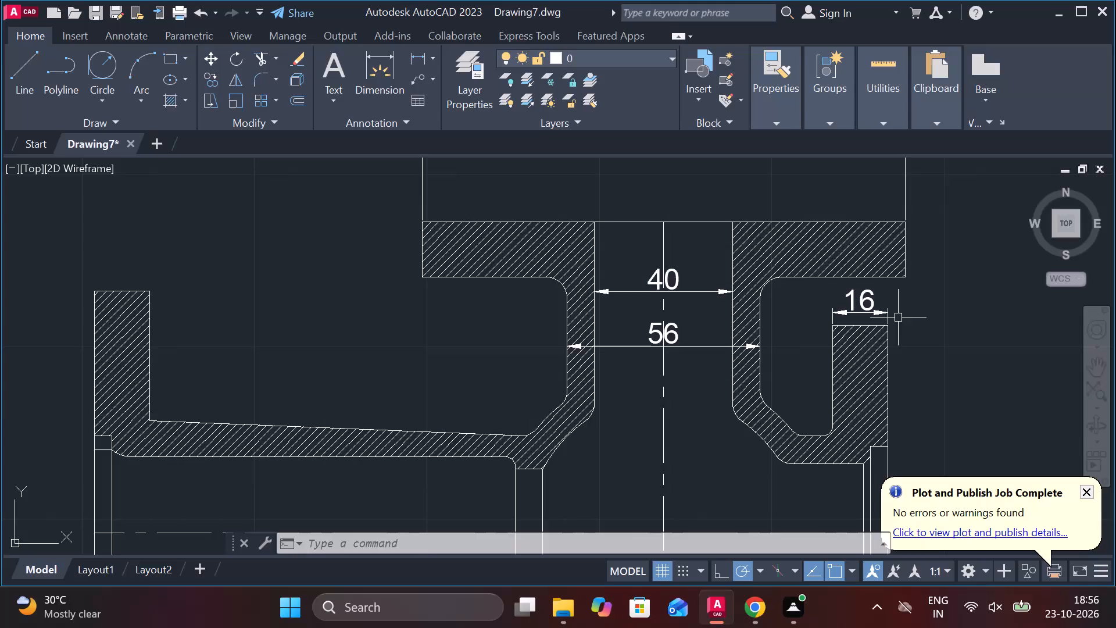
# Add a vertical linear dimension for the top flange's thickness, placed just outside its left-hand end.
pyautogui.press('Escape')
pyautogui.press('space')
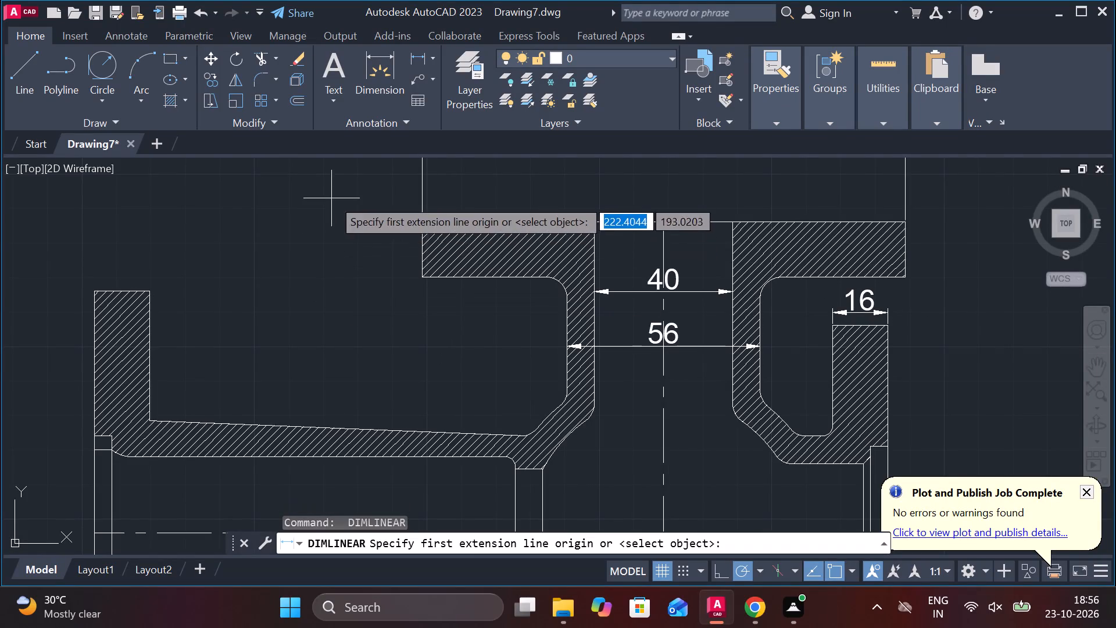
pyautogui.click(420, 222)
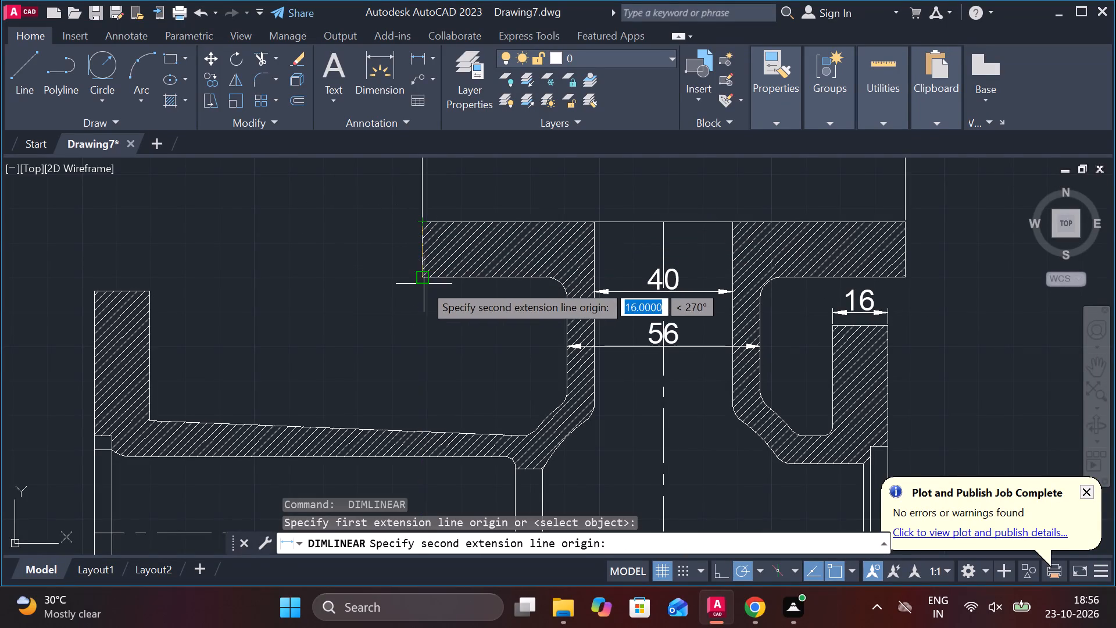
pyautogui.click(424, 284)
pyautogui.click(368, 251)
# Add a vertical linear dimension from the top flange's upper face to the horizontal centreline, placed outside the right-hand flange.
pyautogui.scroll(-2, 464, 356)
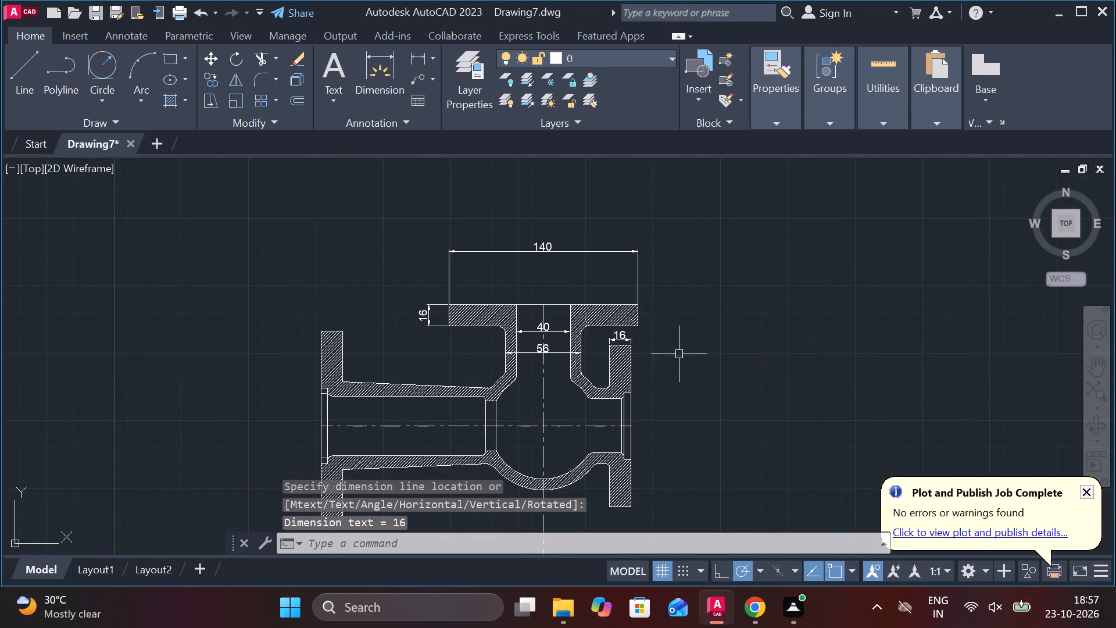
pyautogui.moveTo(666, 355); pyautogui.dragTo(614, 317, button='middle')
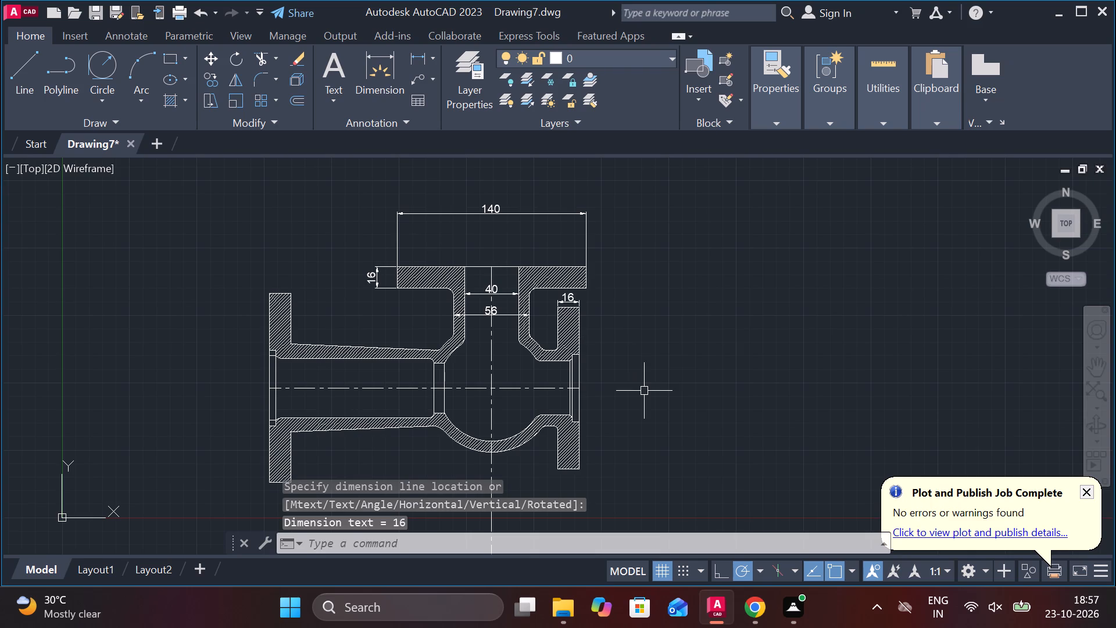
pyautogui.scroll(1, 646, 392)
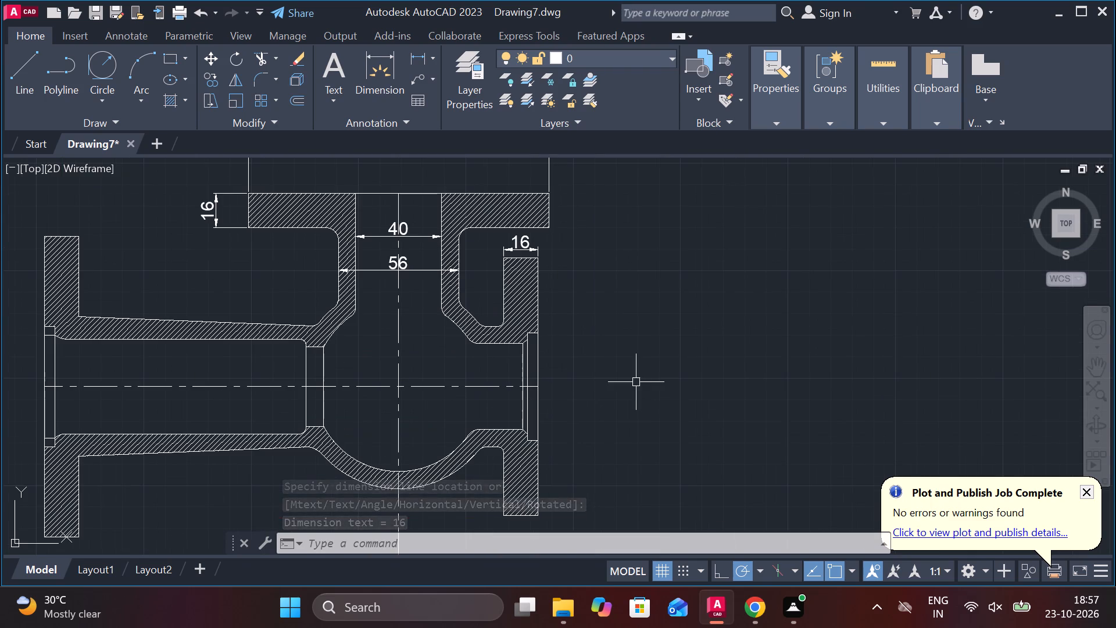
pyautogui.press('space')
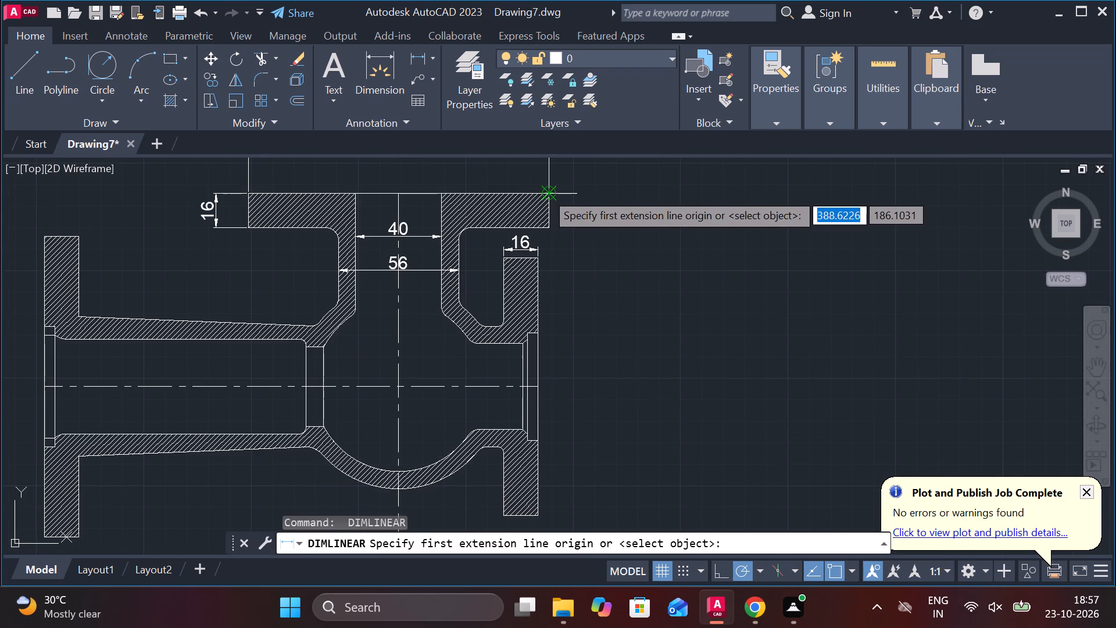
pyautogui.click(545, 192)
pyautogui.moveTo(579, 397); pyautogui.dragTo(579, 354, button='middle')
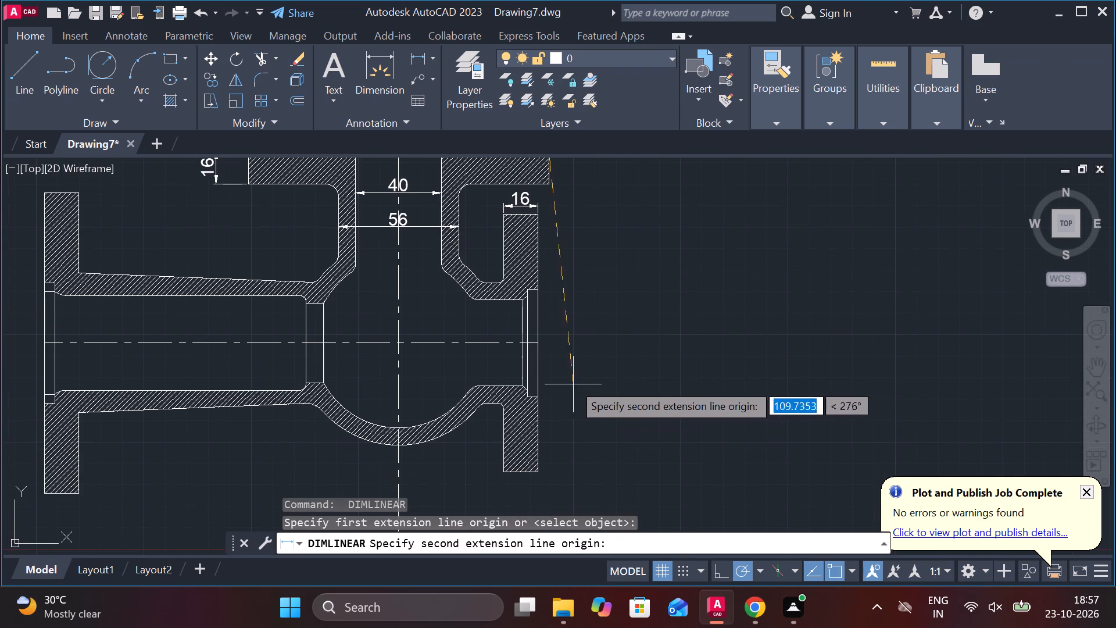
pyautogui.click(540, 340)
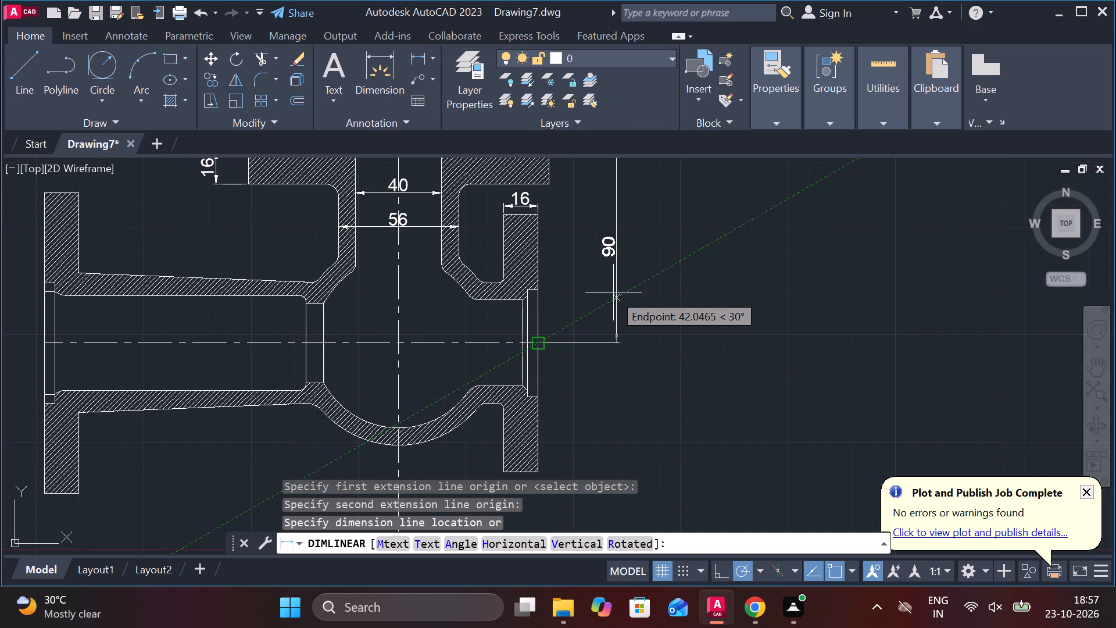
pyautogui.click(614, 292)
# Add a vertical linear dimension for the right-hand flange's full height, placed between the flange and the centreline-height dimension.
pyautogui.press('space')
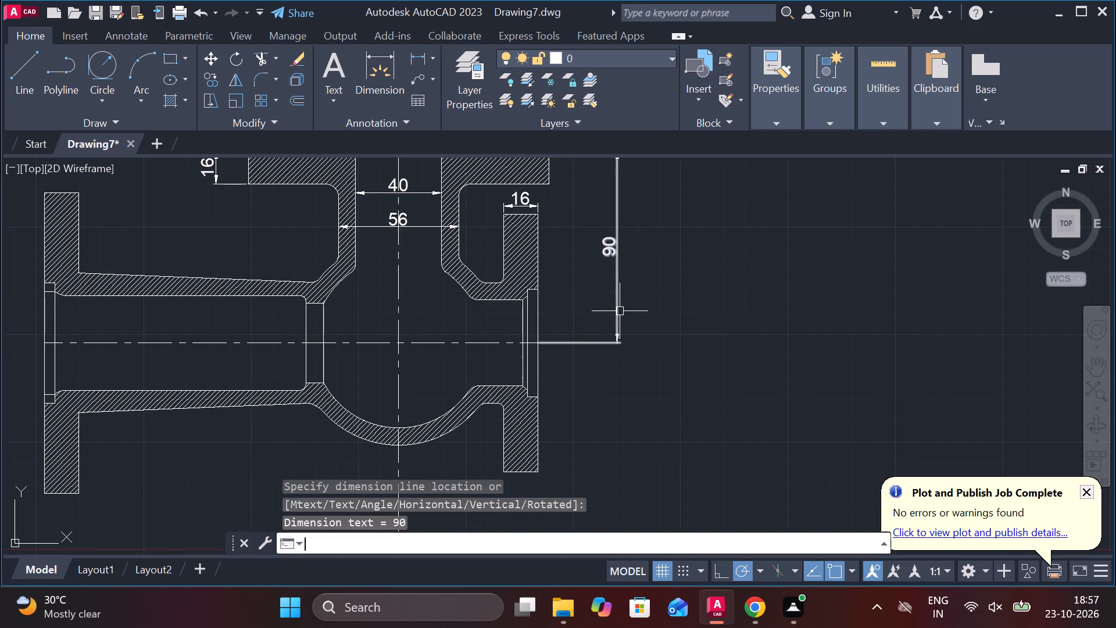
pyautogui.click(550, 224)
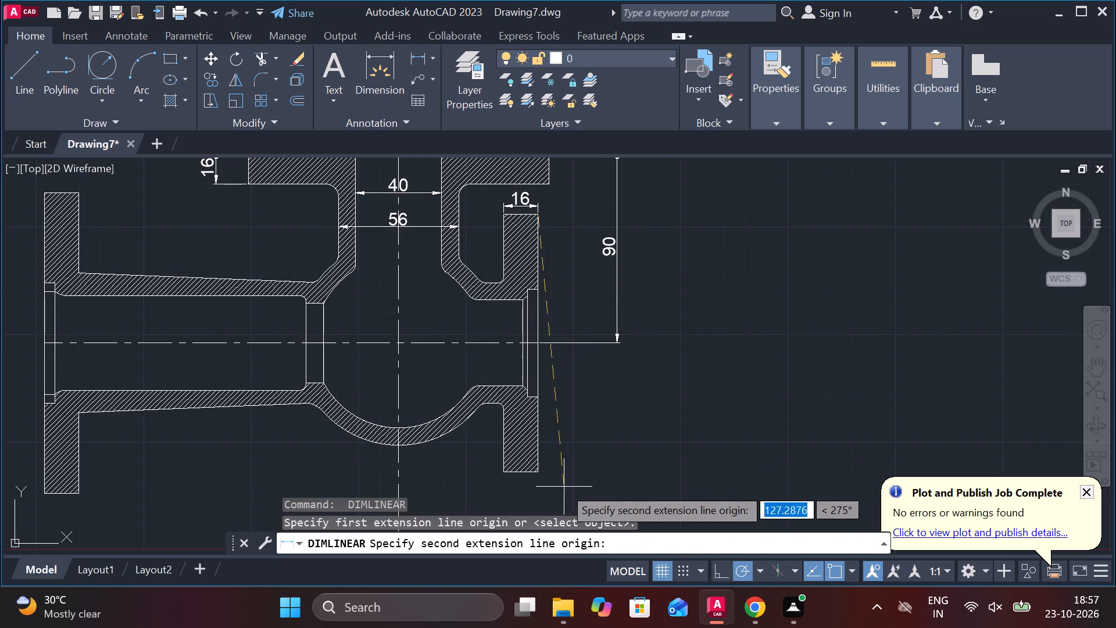
pyautogui.click(545, 476)
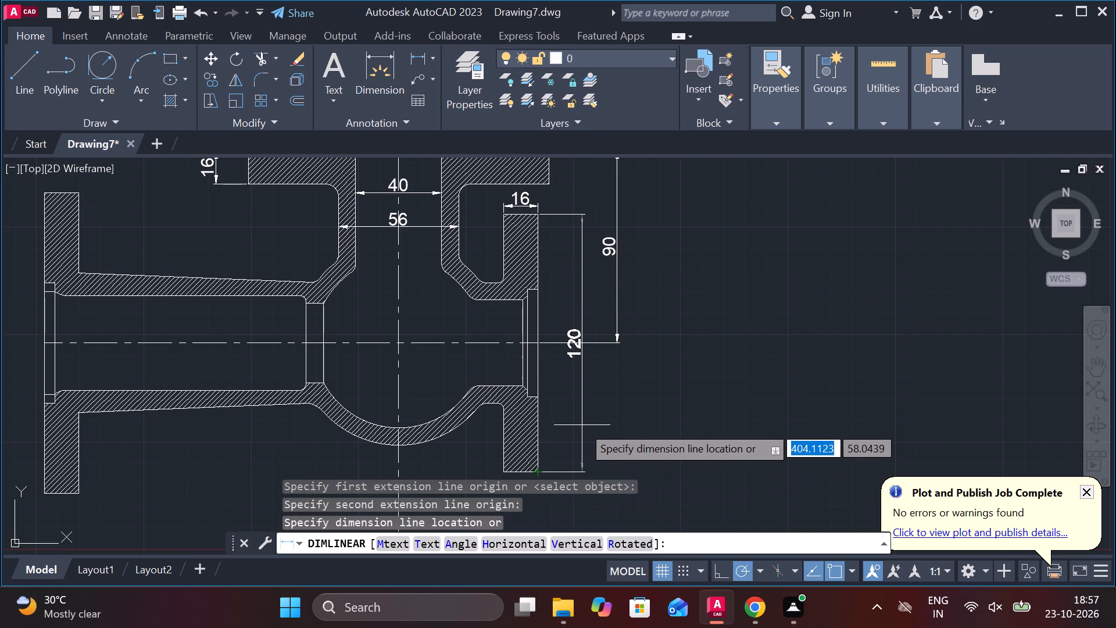
pyautogui.scroll(2, 582, 425)
pyautogui.scroll(-2, 584, 423)
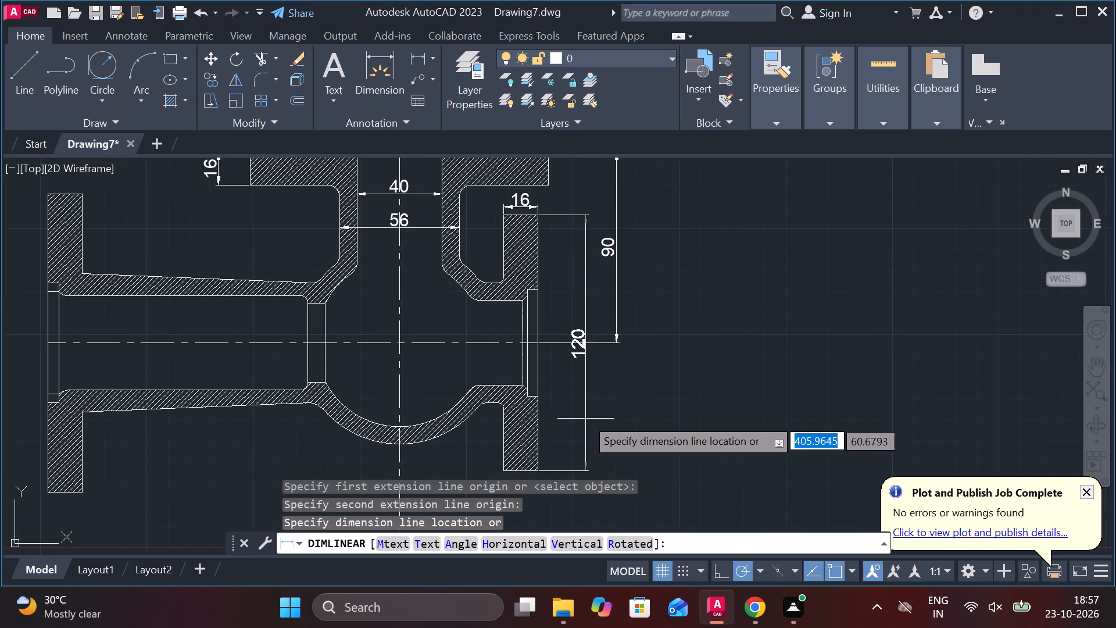
pyautogui.click(586, 414)
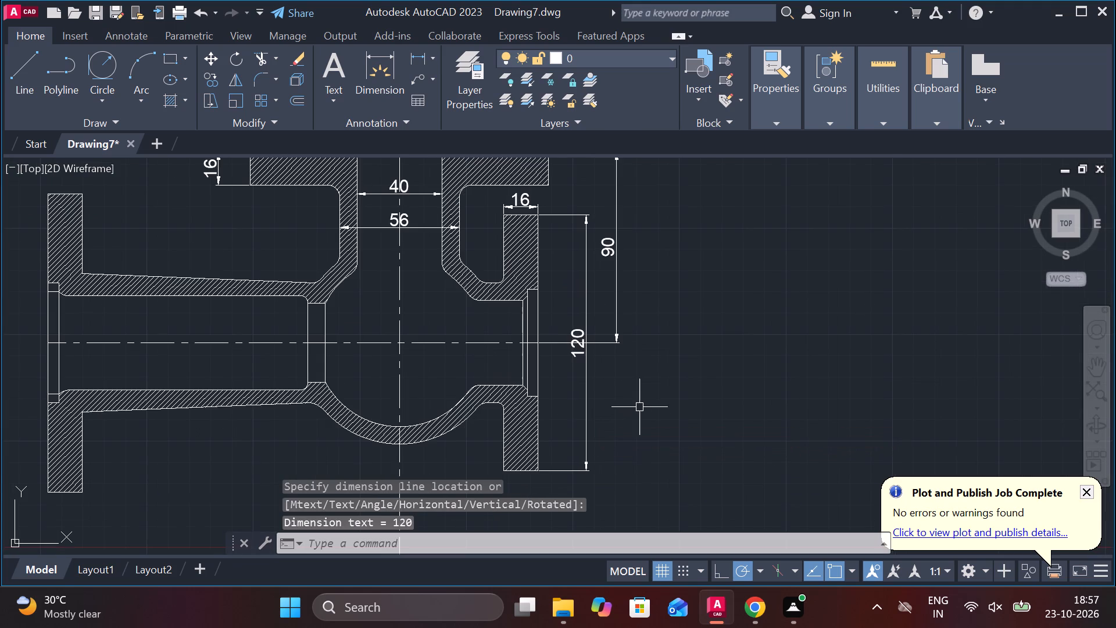
pyautogui.press('Escape')
# Add a vertical linear dimension for the diameter of the recess in the right-hand flange, placed inside the flange's full-height dimension.
pyautogui.press('space')
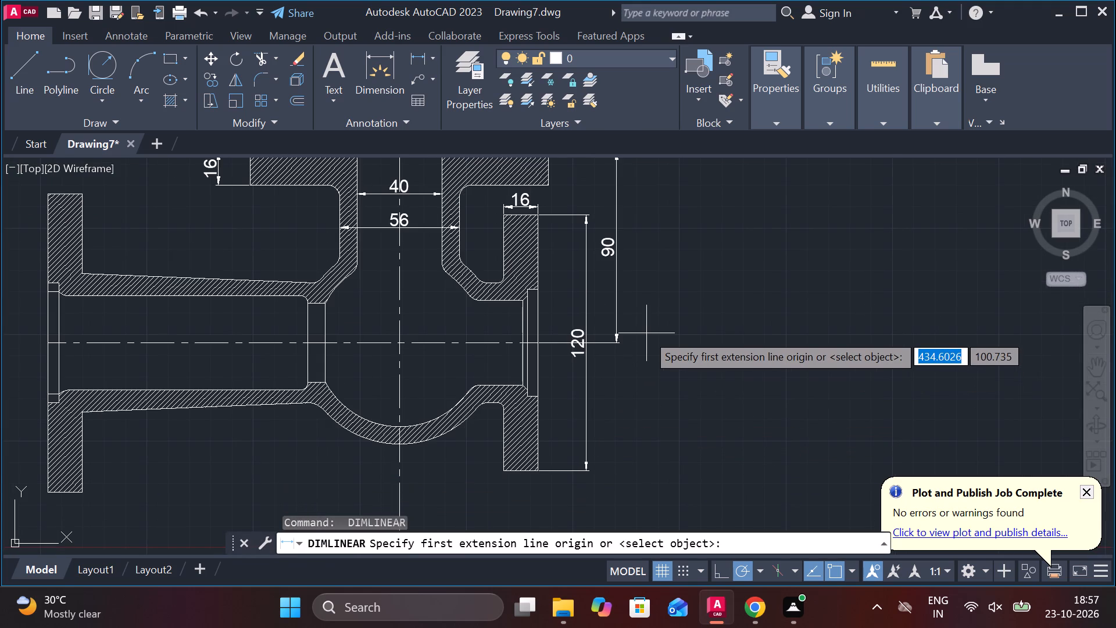
pyautogui.scroll(1, 543, 294)
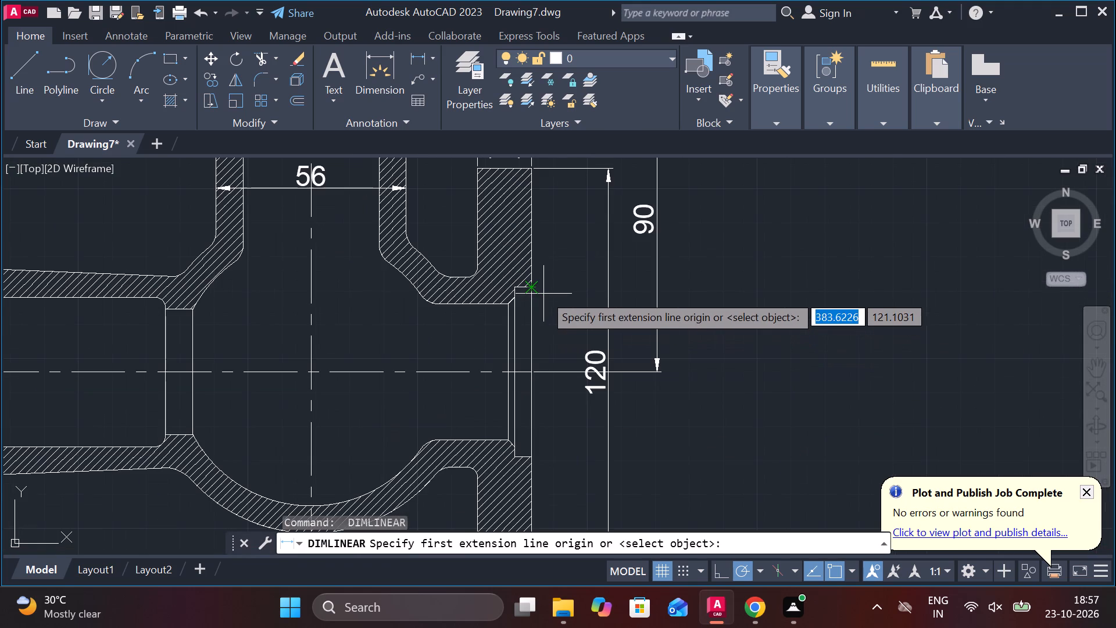
pyautogui.click(530, 290)
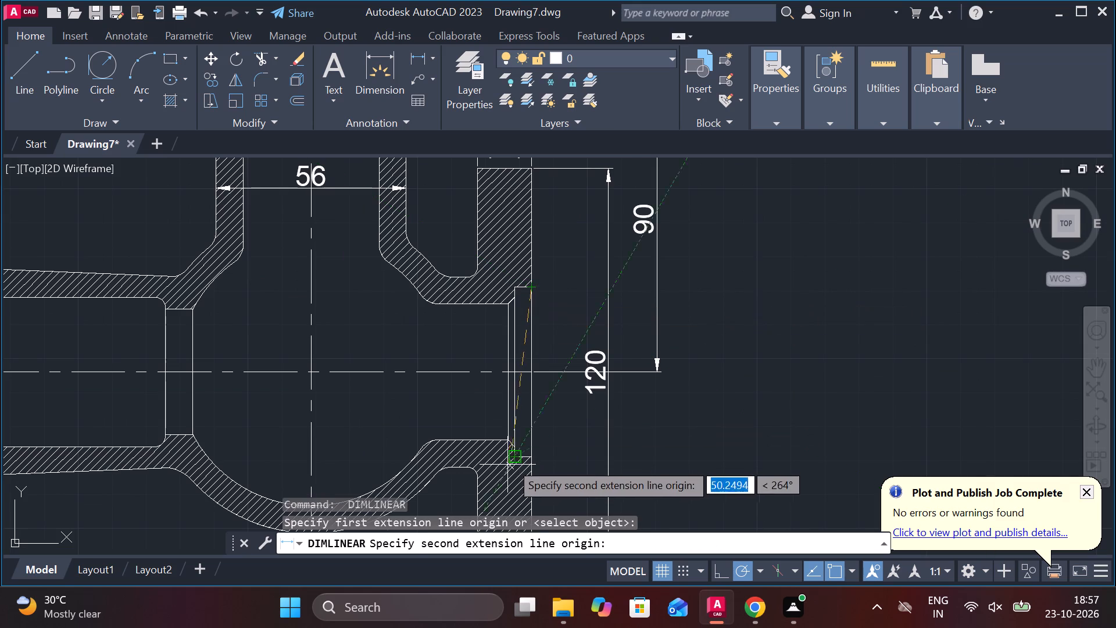
pyautogui.click(536, 454)
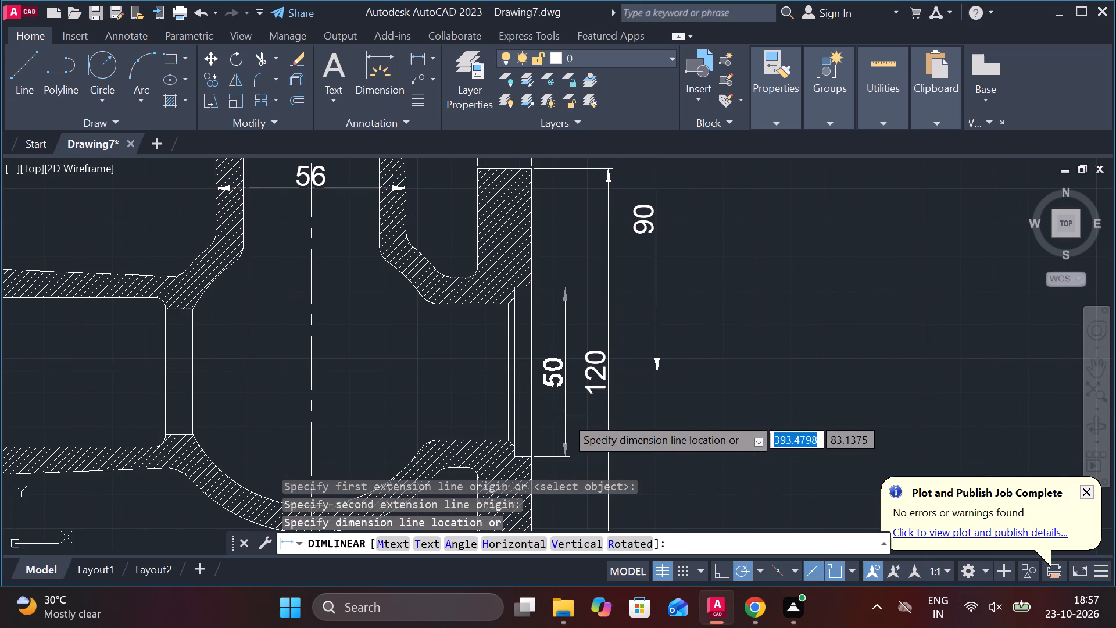
pyautogui.click(565, 416)
# Dimension the depth of the right-hand flange's recess above the centreline and move its text to the bore side of the arrows.
pyautogui.scroll(-1, 661, 429)
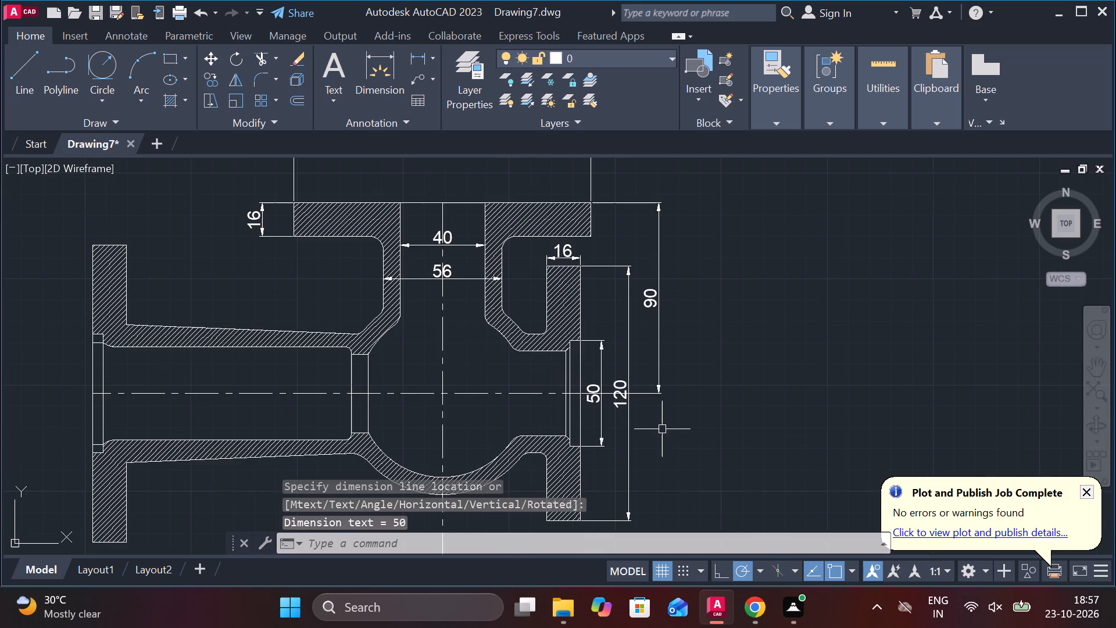
pyautogui.scroll(2, 669, 433)
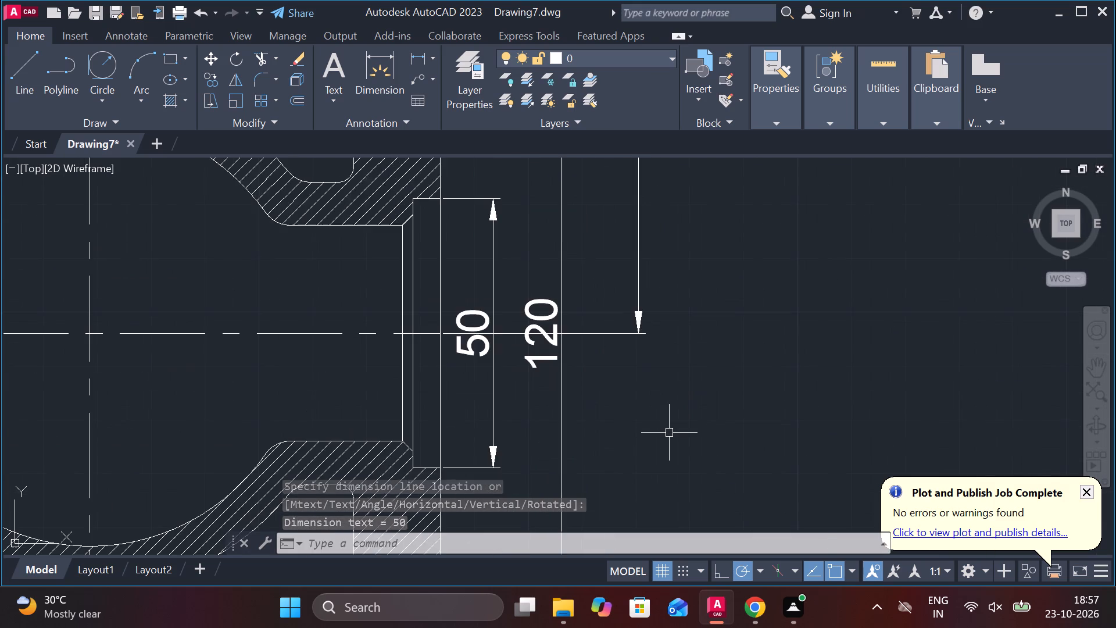
pyautogui.scroll(-2, 669, 433)
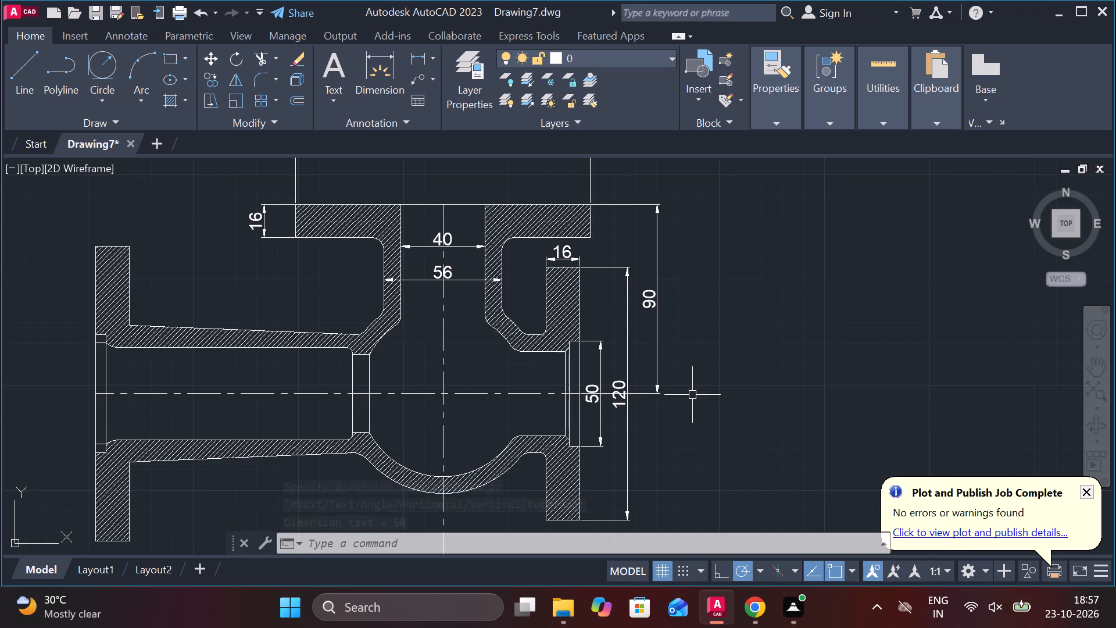
pyautogui.scroll(1, 692, 399)
pyautogui.moveTo(688, 409); pyautogui.dragTo(664, 341, button='middle')
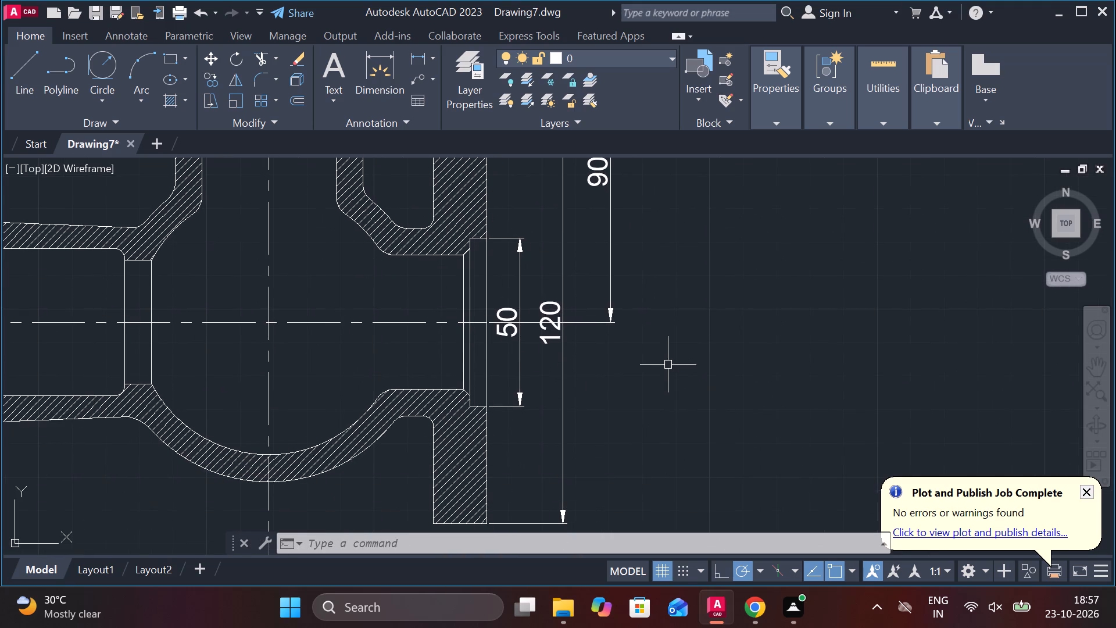
pyautogui.scroll(2, 472, 306)
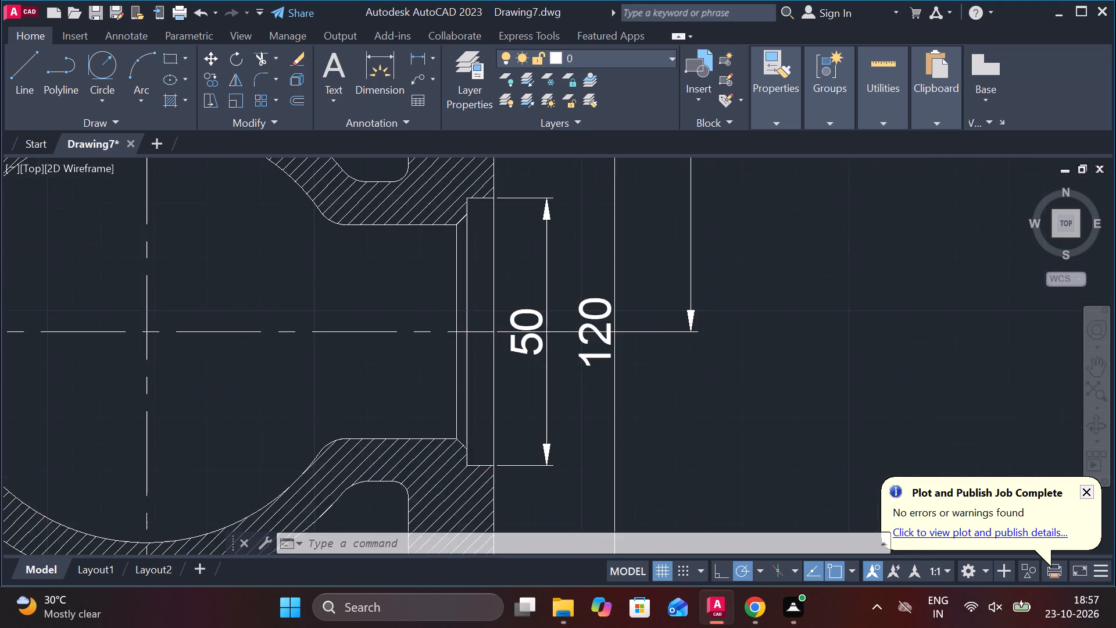
pyautogui.press('space')
pyautogui.click(459, 259)
pyautogui.click(503, 258)
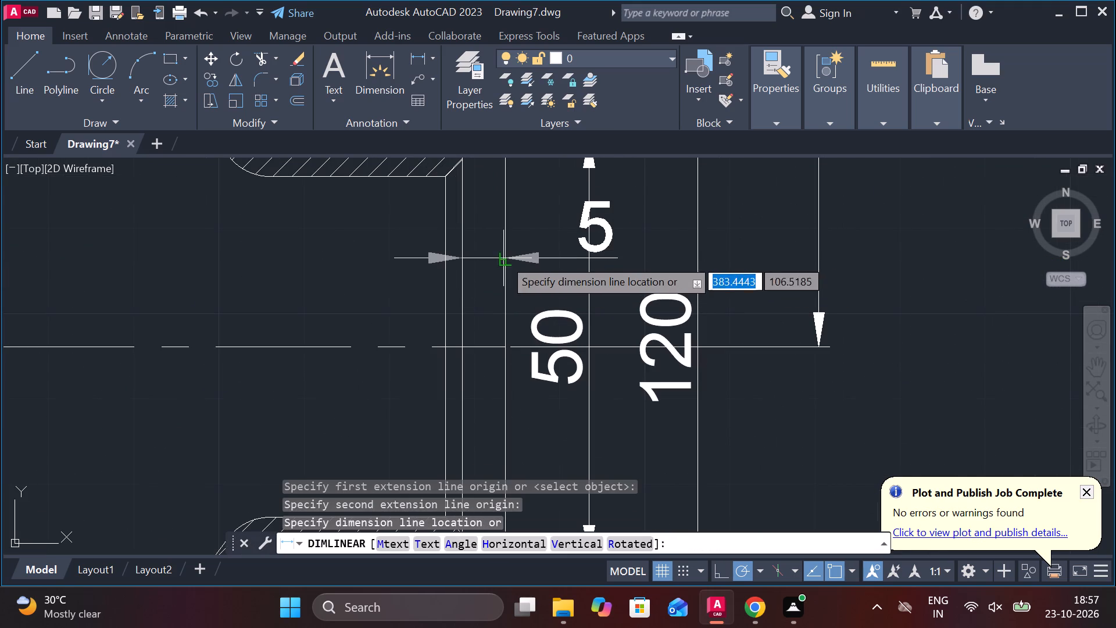
pyautogui.click(491, 253)
pyautogui.click(596, 239)
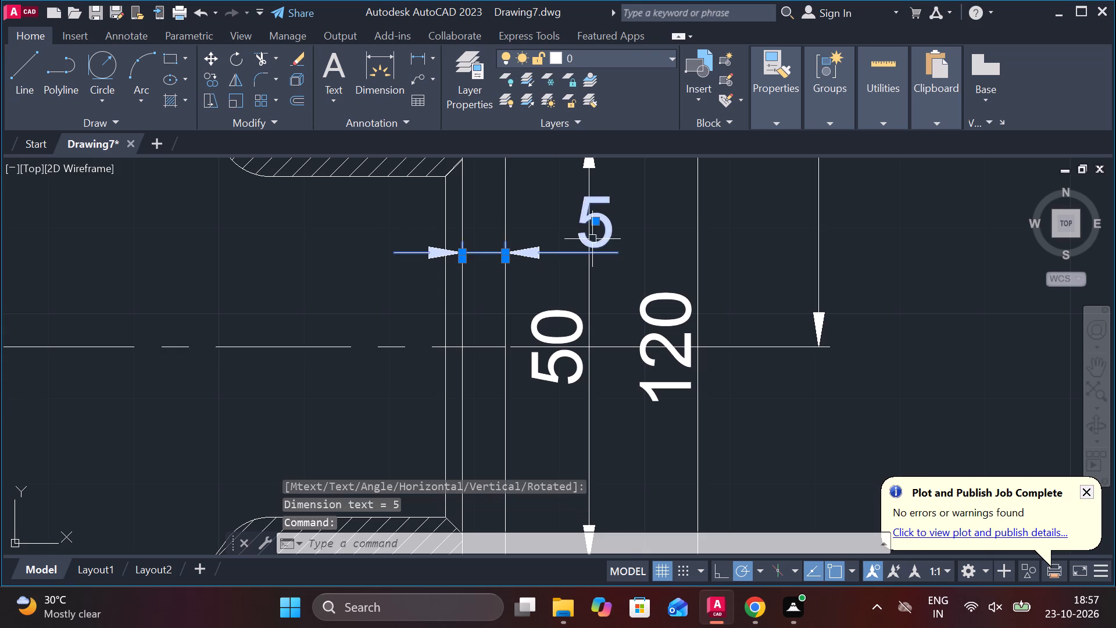
pyautogui.click(593, 222)
pyautogui.click(416, 252)
pyautogui.press('Escape')
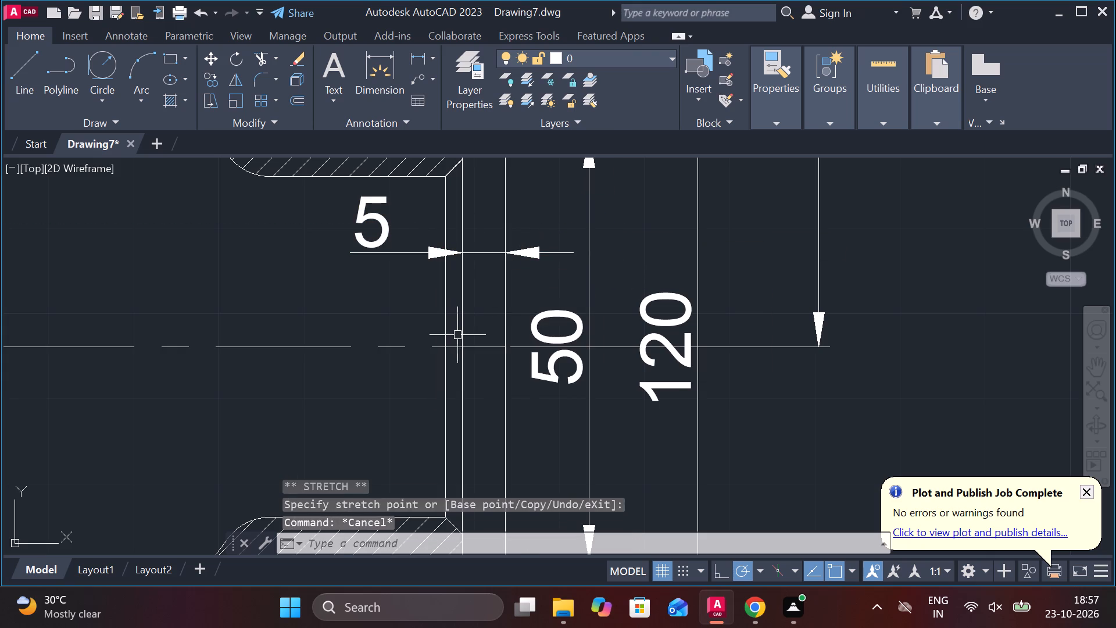
# Dimension the width of the chamfer between bore and recess, just above the centreline, and move its text into the bore.
pyautogui.press('space')
pyautogui.click(442, 319)
pyautogui.click(459, 319)
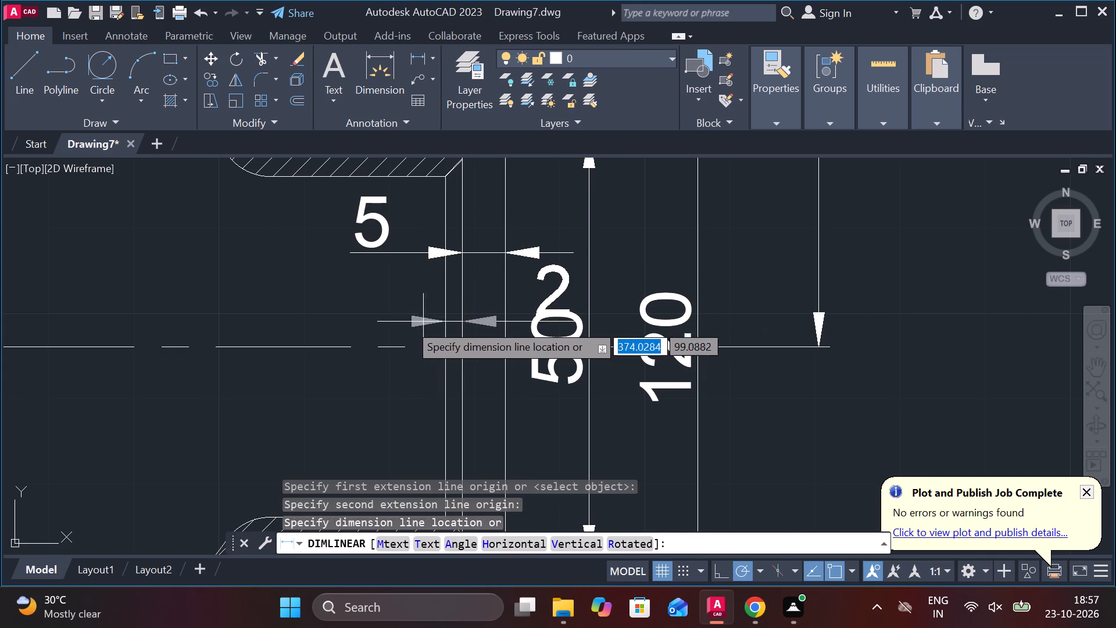
pyautogui.click(409, 319)
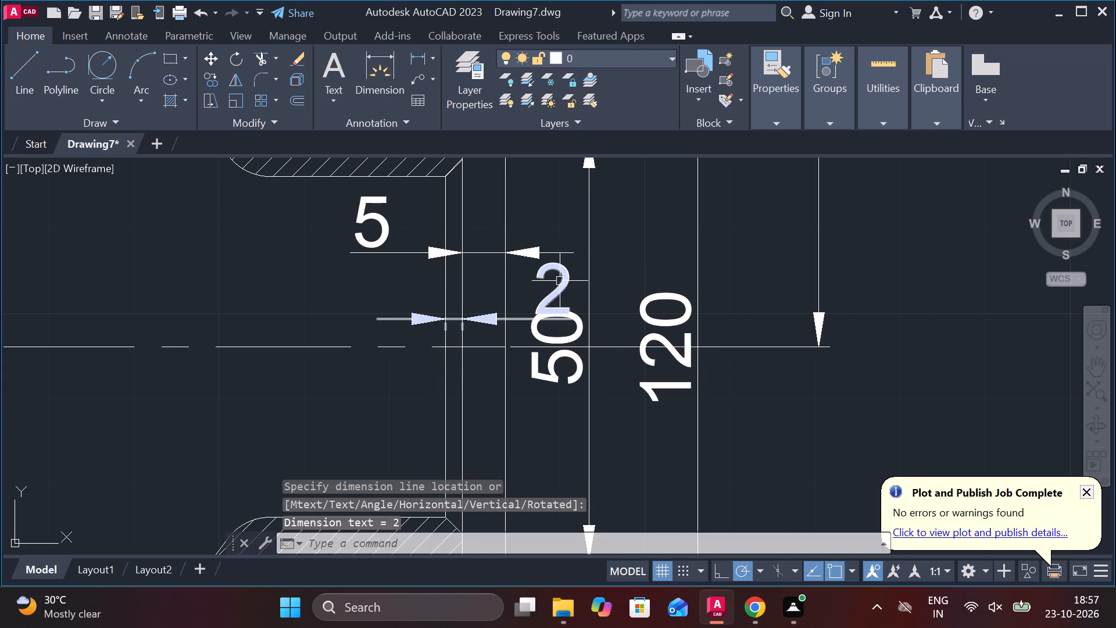
pyautogui.click(563, 280)
pyautogui.click(556, 289)
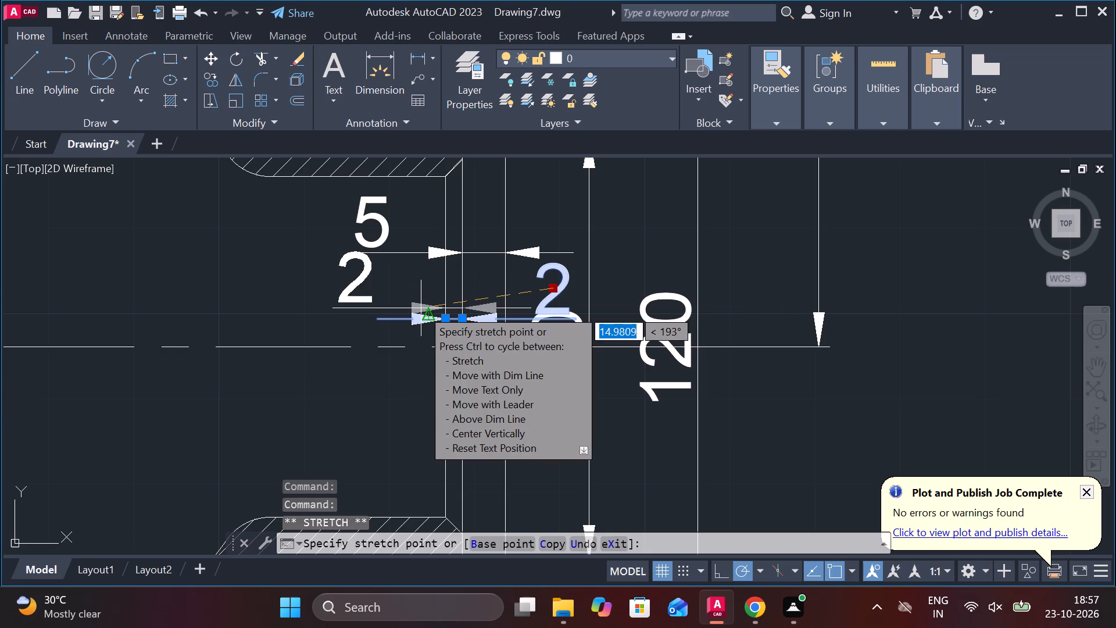
pyautogui.scroll(2, 420, 323)
pyautogui.click(445, 325)
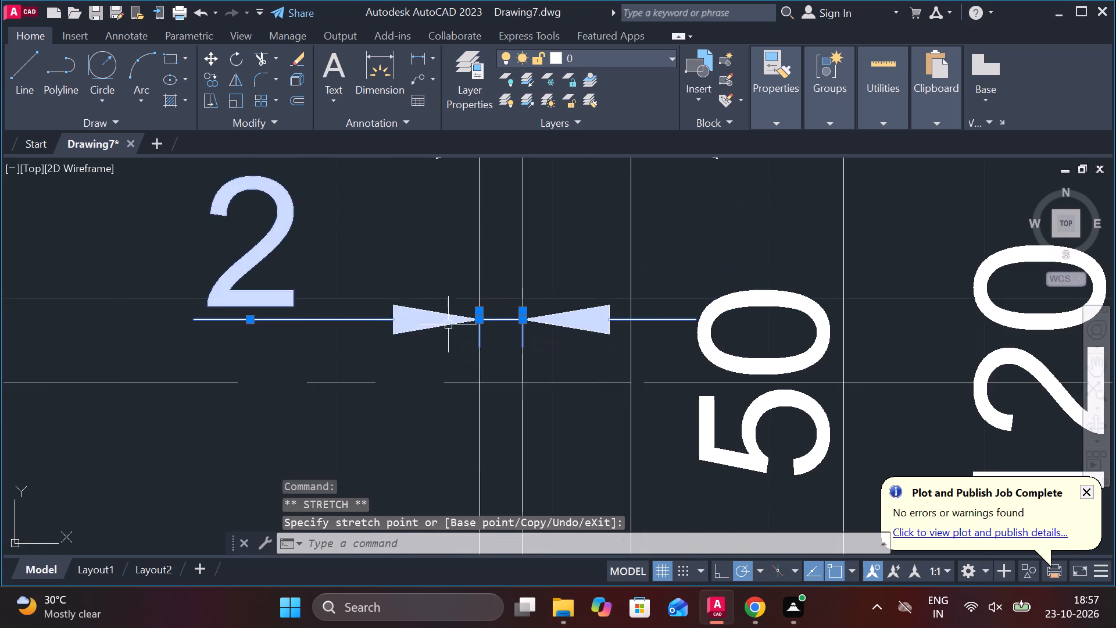
pyautogui.scroll(-2, 501, 316)
pyautogui.press('Escape')
# Shift the recess-depth dimension slightly upwards, away from the chamfer-width dimension beneath it.
pyautogui.scroll(-1, 506, 295)
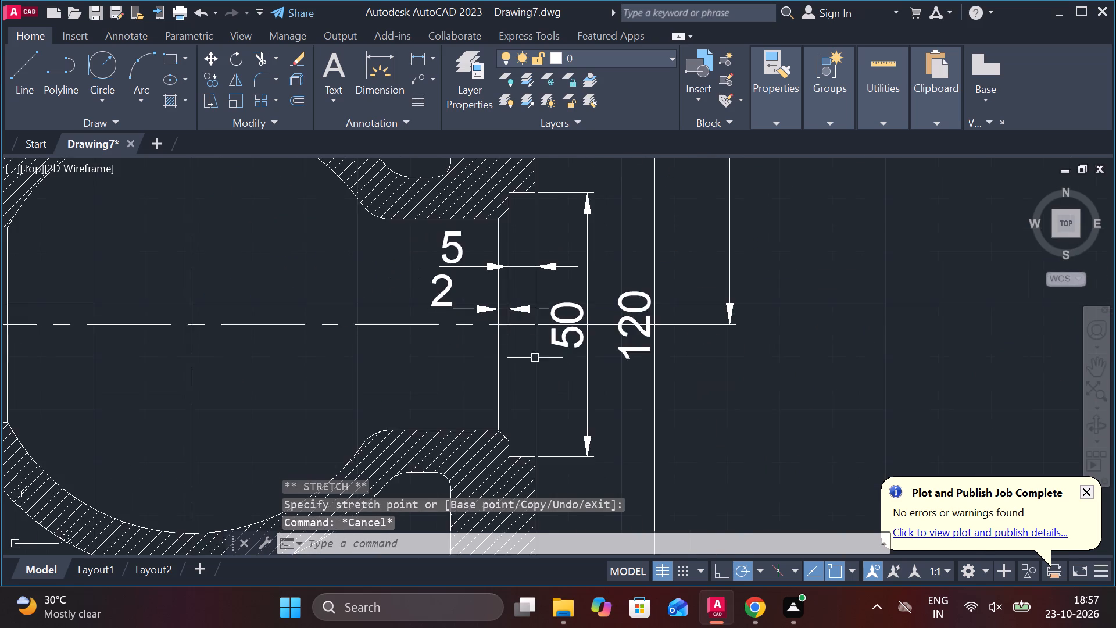
pyautogui.scroll(-2, 543, 361)
pyautogui.scroll(3, 492, 305)
pyautogui.scroll(2, 549, 367)
pyautogui.middleClick(574, 400)
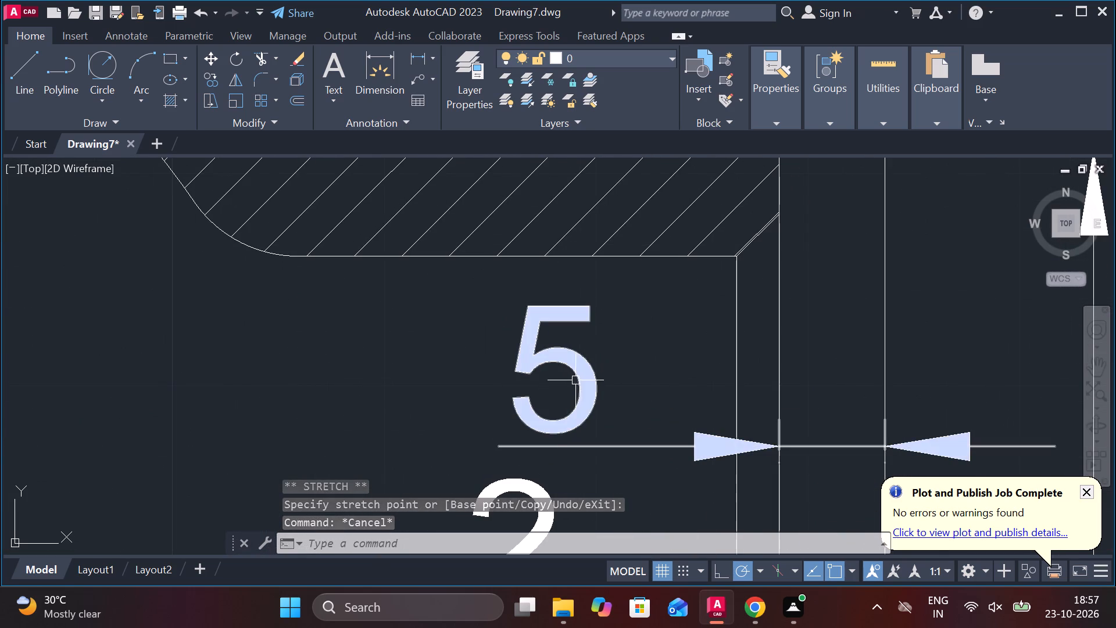
pyautogui.click(579, 377)
pyautogui.click(549, 447)
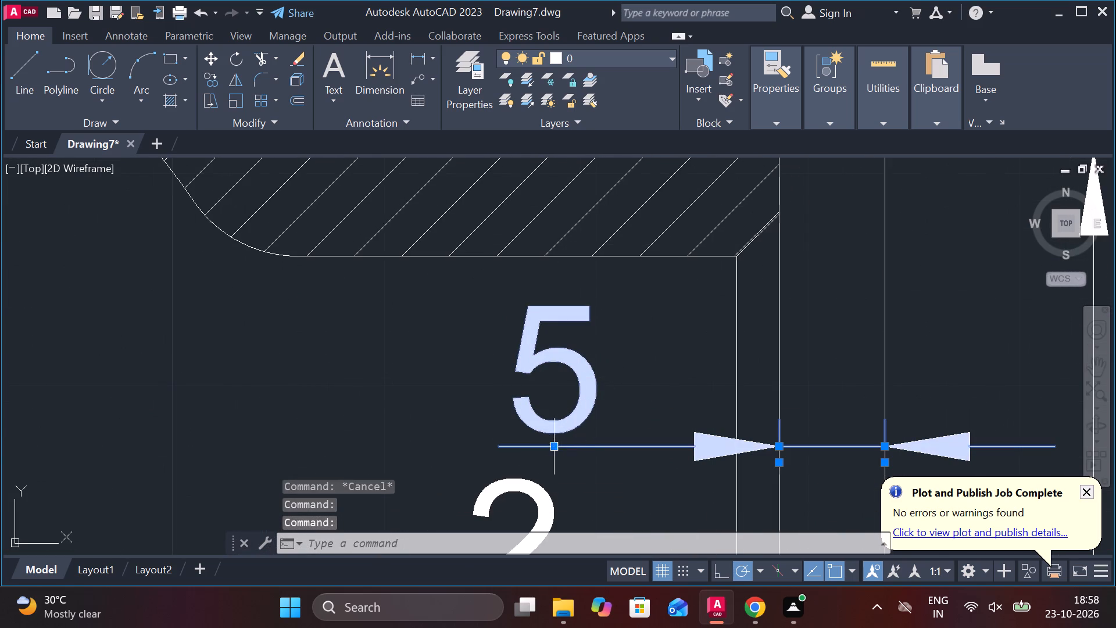
pyautogui.click(557, 447)
pyautogui.press('Escape')
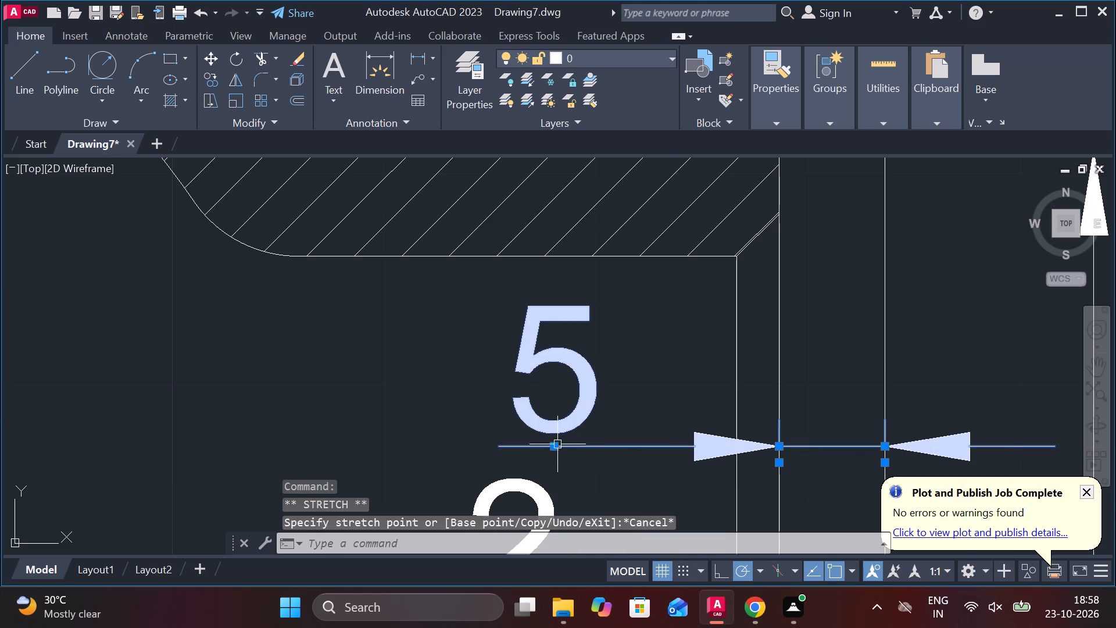
pyautogui.click(555, 444)
pyautogui.click(684, 433)
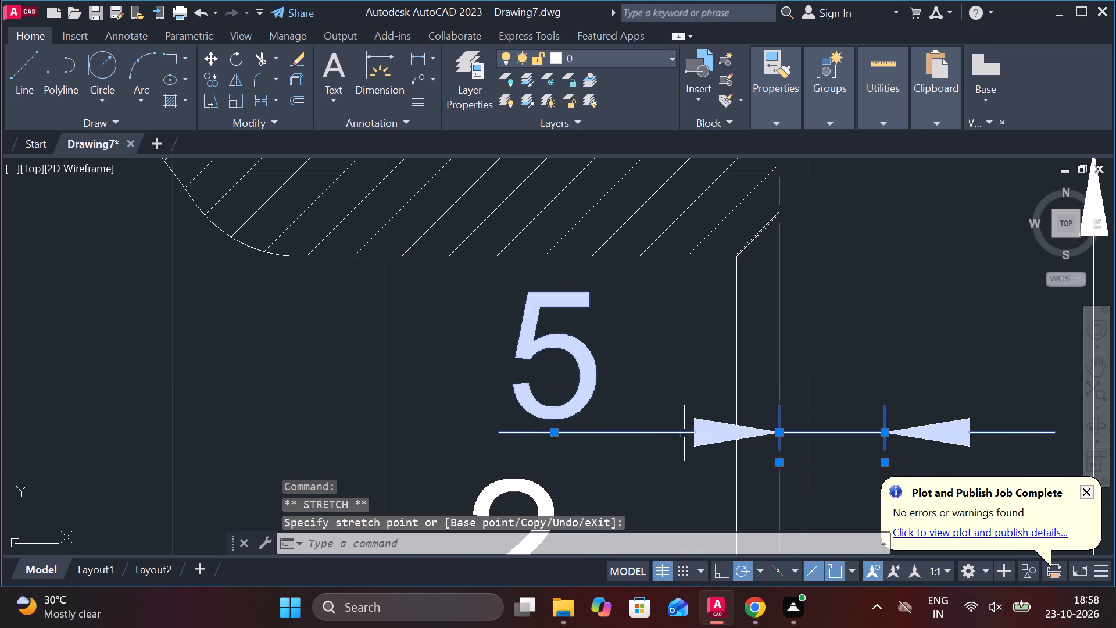
pyautogui.scroll(-2, 693, 430)
pyautogui.press('Escape')
pyautogui.moveTo(791, 448); pyautogui.dragTo(750, 266, button='middle')
pyautogui.scroll(-2, 793, 237)
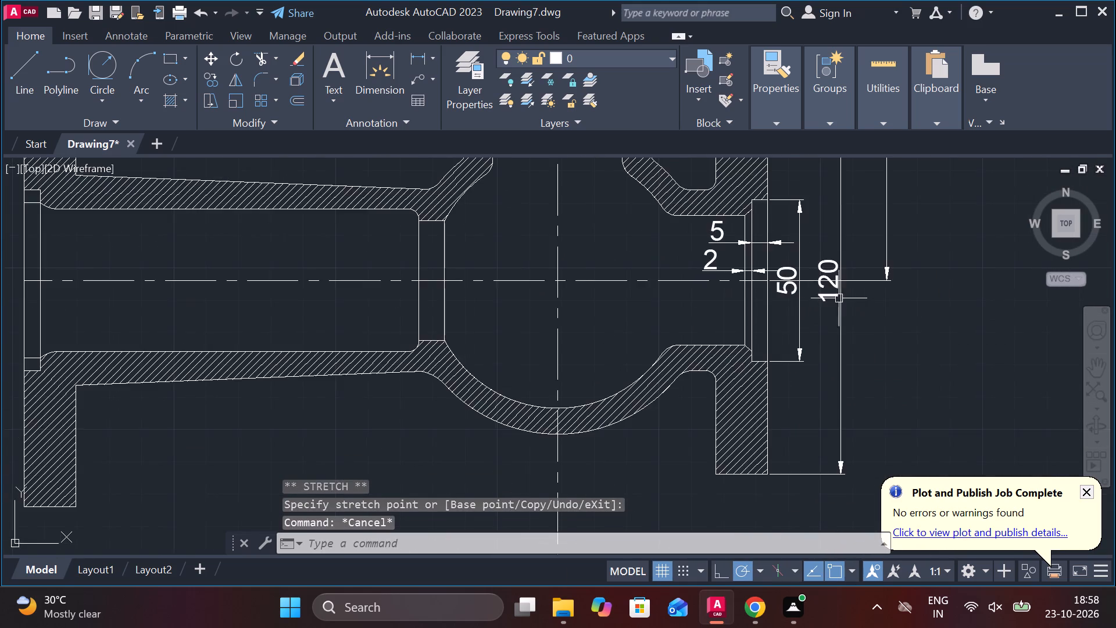
# Change the angle of the body's section hatch, trying 90 first and settling on 80, and finish the hatch edit.
pyautogui.scroll(-1, 845, 301)
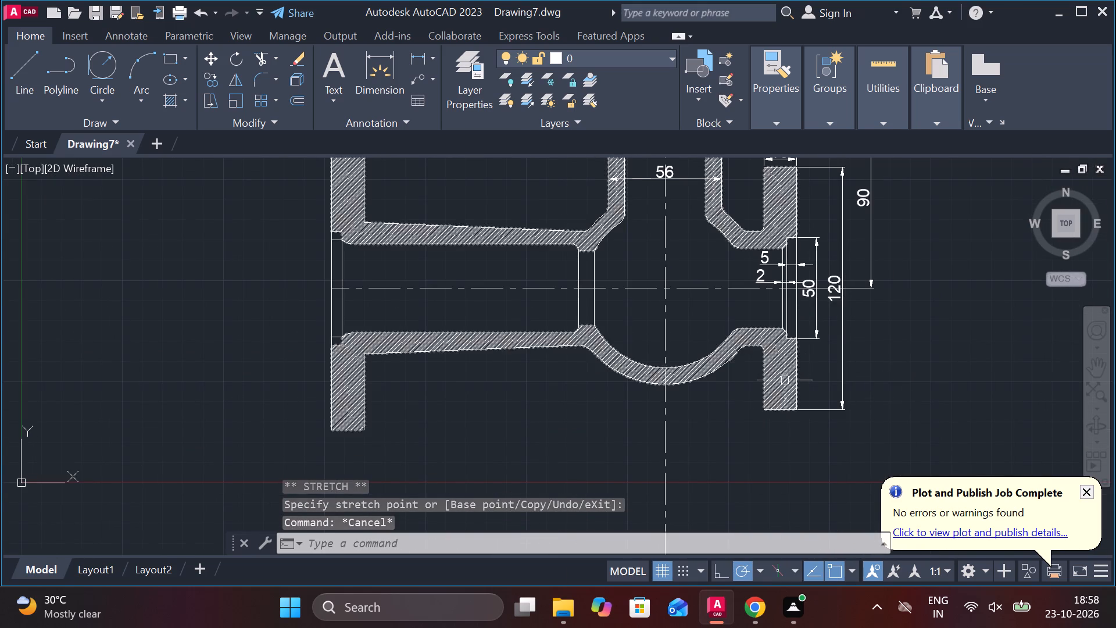
pyautogui.moveTo(923, 376); pyautogui.dragTo(852, 376, button='middle')
pyautogui.moveTo(800, 387); pyautogui.dragTo(764, 394, button='middle')
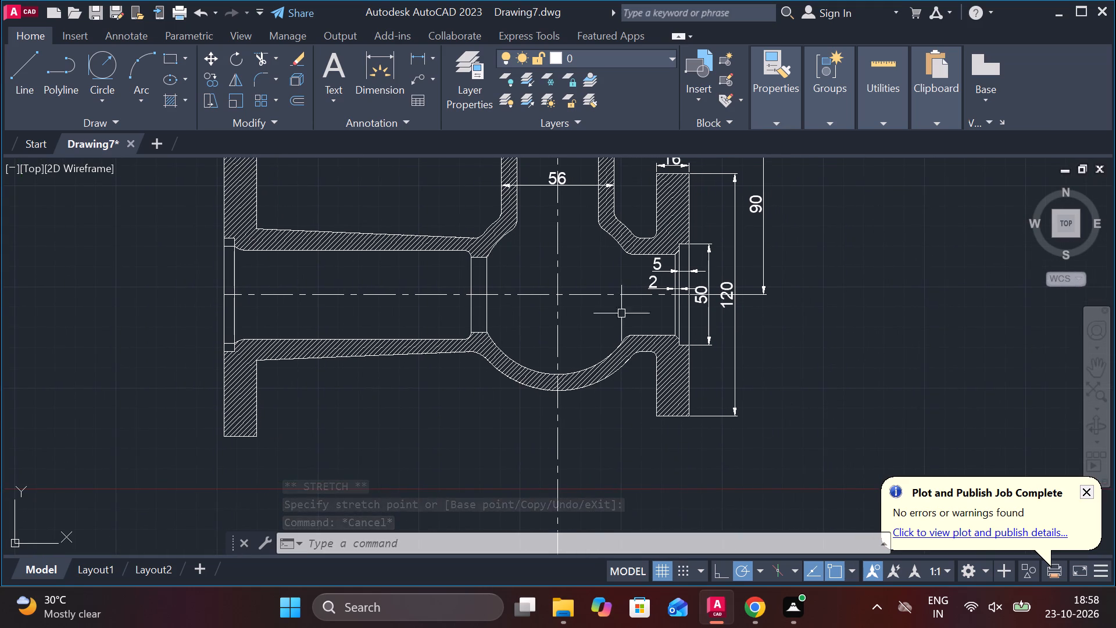
pyautogui.scroll(3, 650, 371)
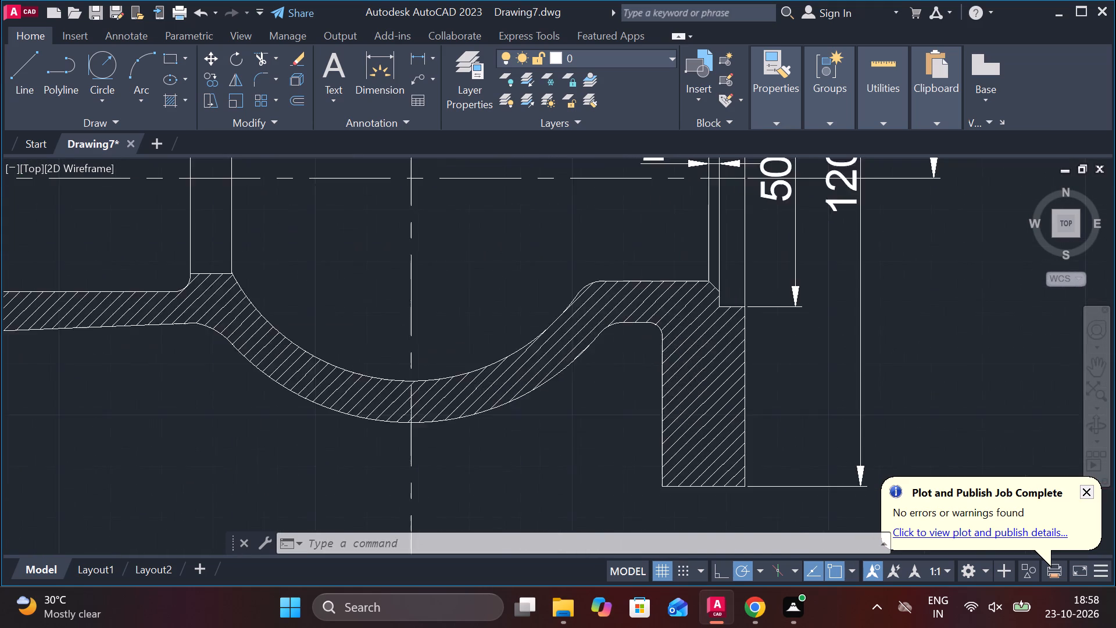
pyautogui.scroll(-3, 589, 371)
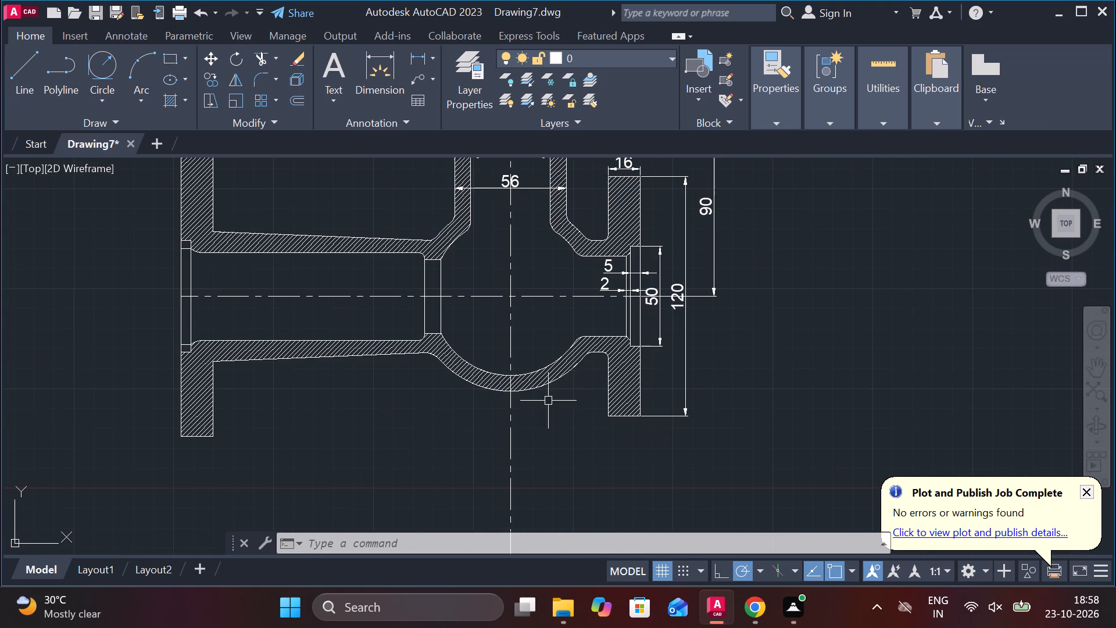
pyautogui.moveTo(391, 406); pyautogui.dragTo(502, 391, button='middle')
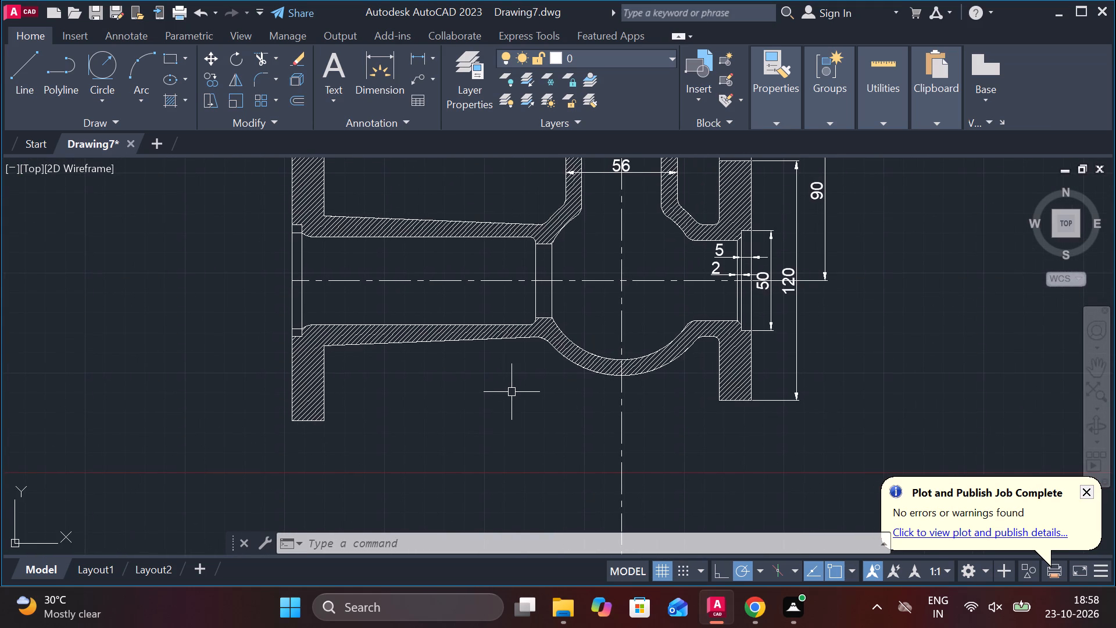
pyautogui.click(402, 336)
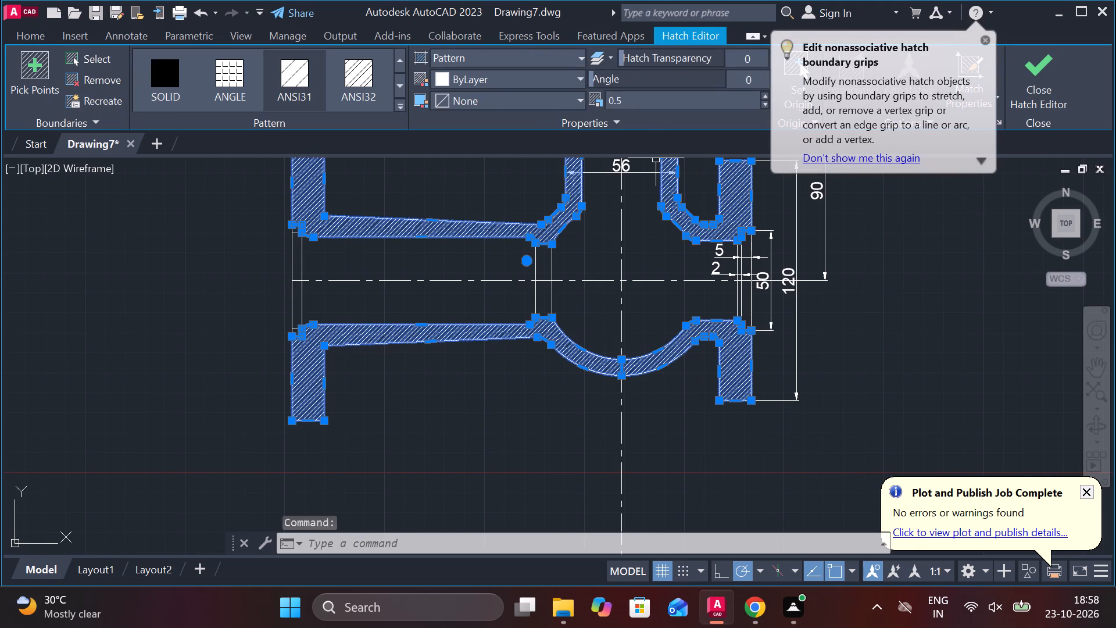
pyautogui.click(630, 98)
pyautogui.click(743, 83)
pyautogui.write('90')
pyautogui.press('Return')
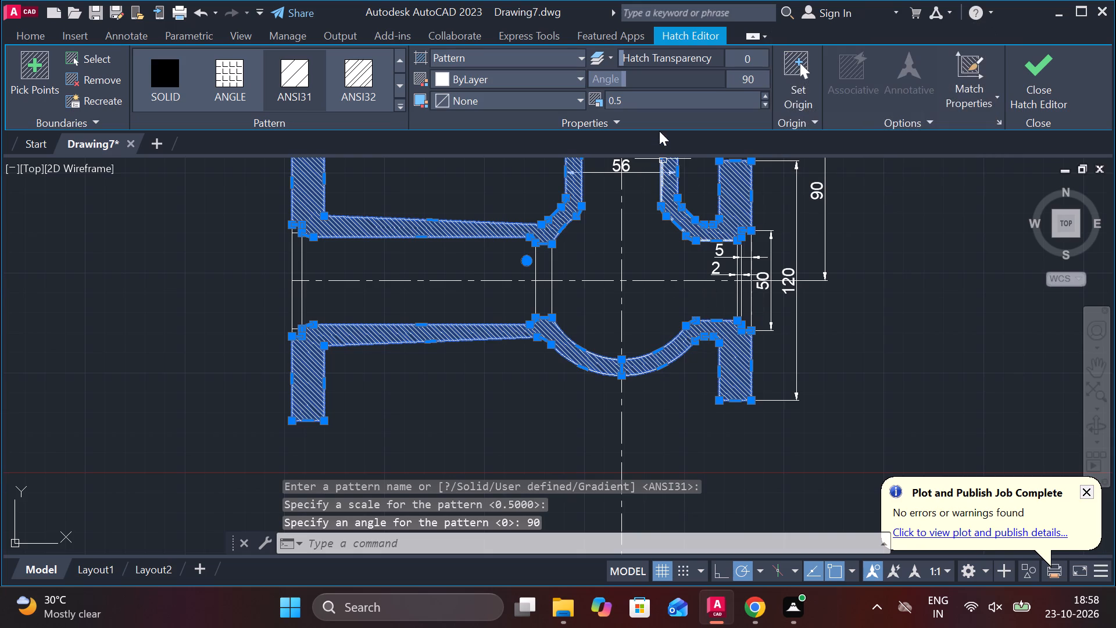
pyautogui.click(751, 79)
pyautogui.write('80')
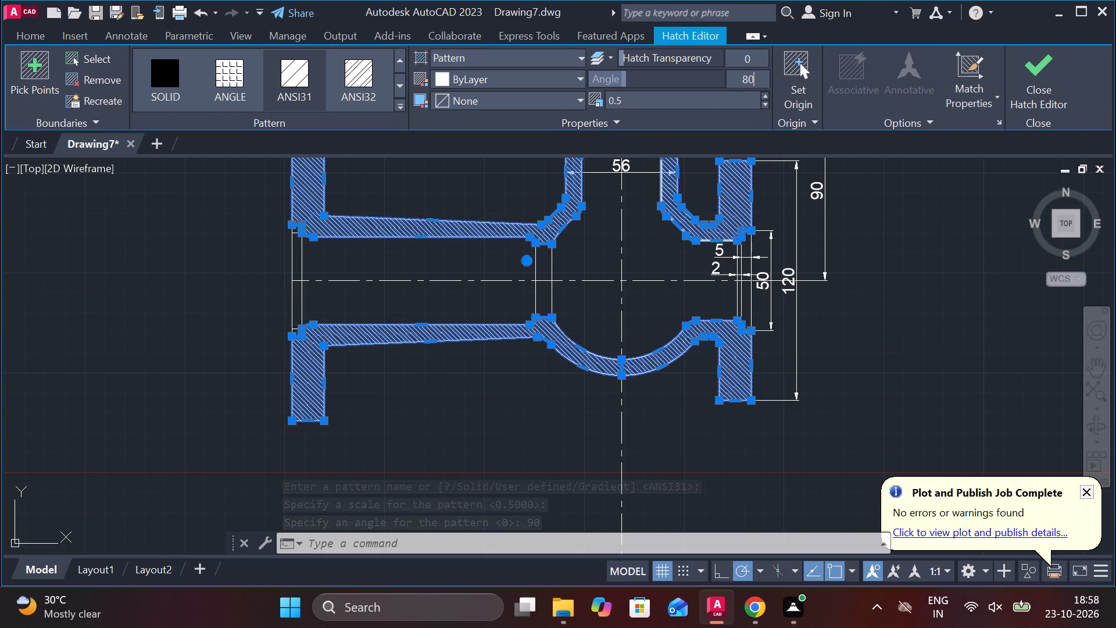
pyautogui.press('Return')
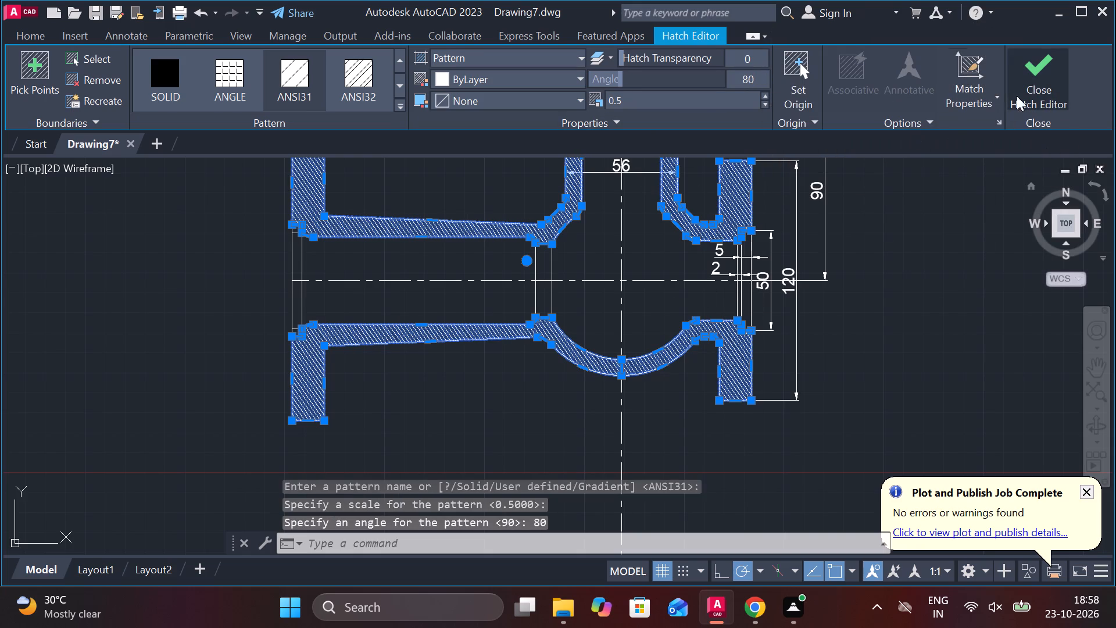
pyautogui.click(1043, 67)
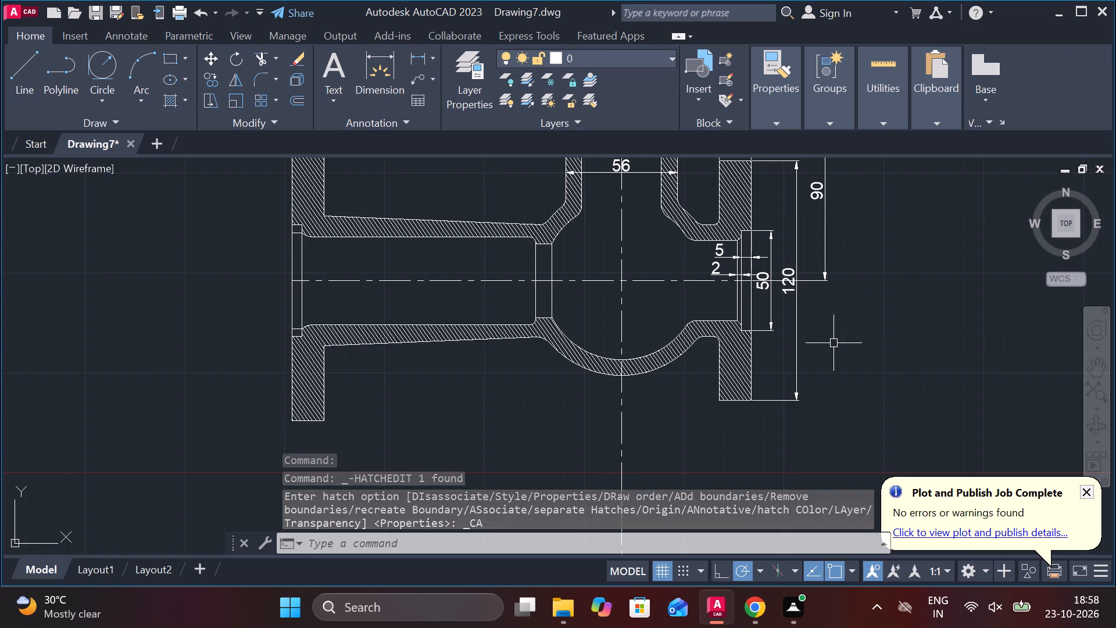
# Add a horizontal linear dimension from the vertical centreline to the right-hand flange's outer face, placed just below the flange.
pyautogui.click(413, 59)
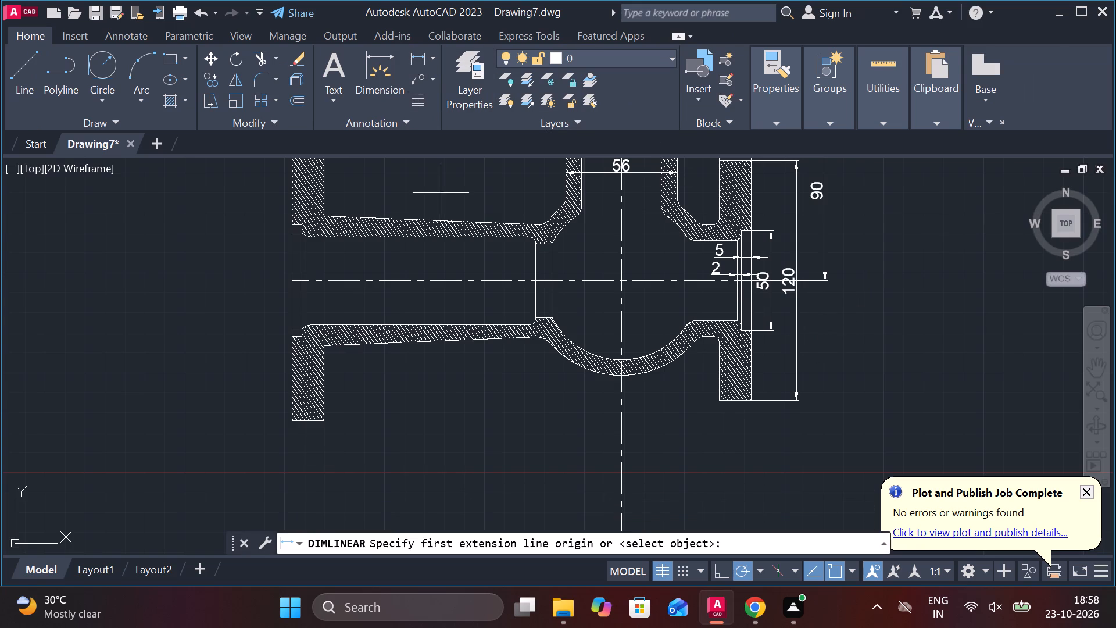
pyautogui.scroll(2, 679, 286)
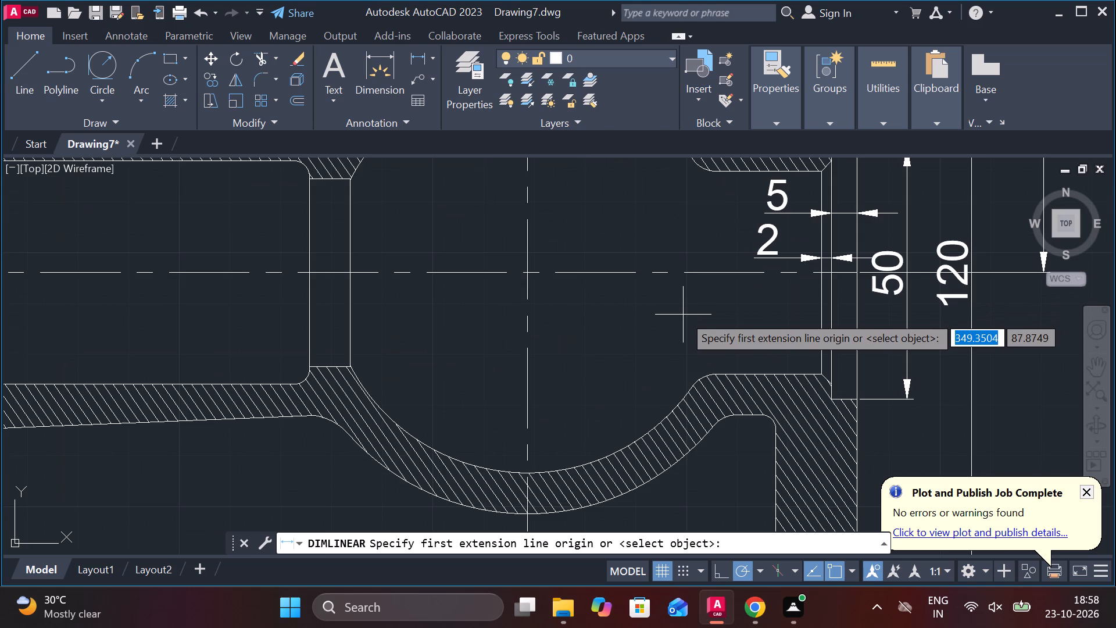
pyautogui.scroll(-1, 683, 315)
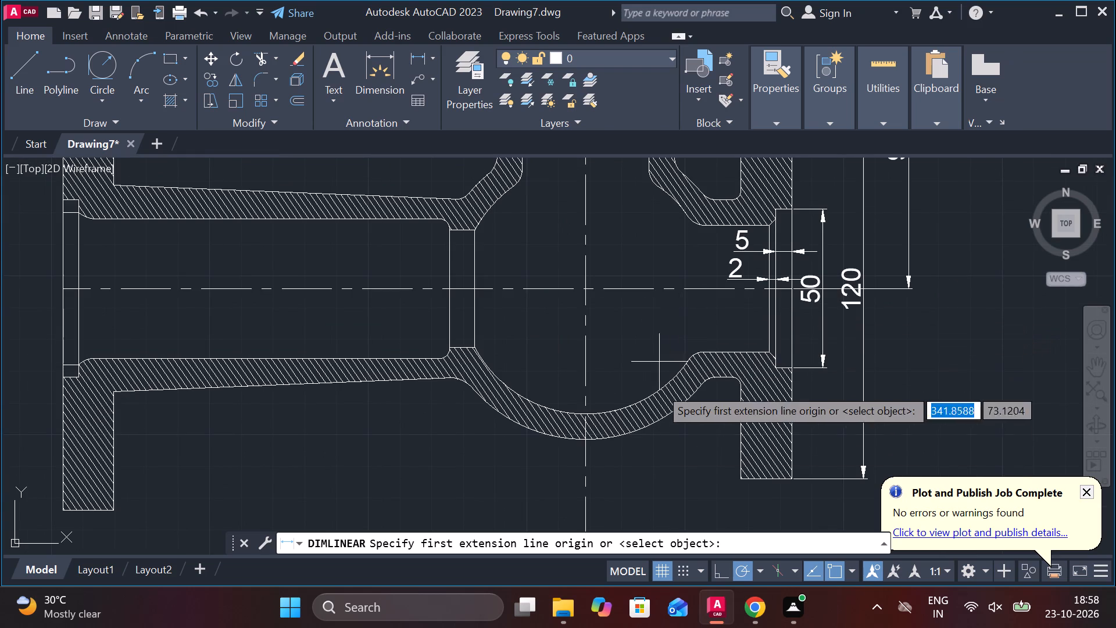
pyautogui.moveTo(648, 474); pyautogui.dragTo(638, 362, button='middle')
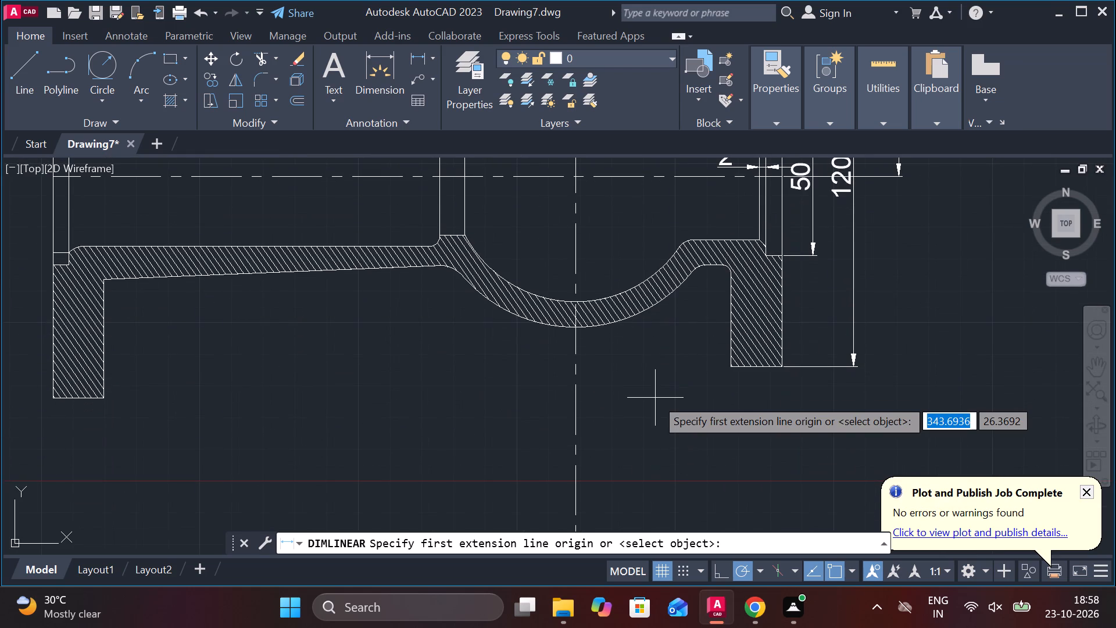
pyautogui.scroll(-1, 655, 398)
pyautogui.scroll(2, 659, 386)
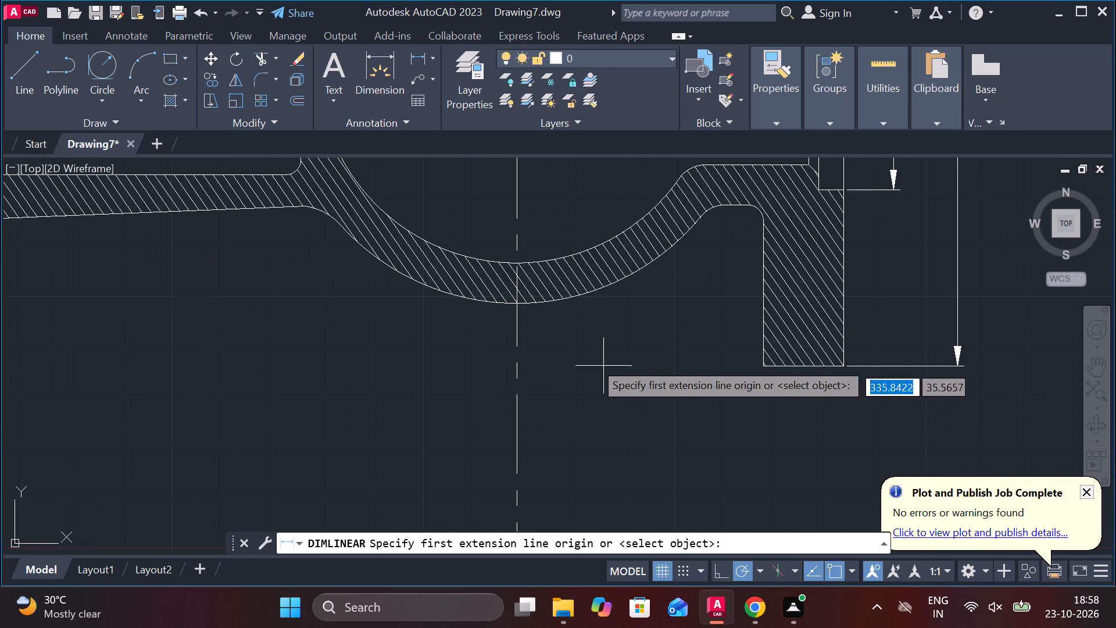
pyautogui.click(512, 340)
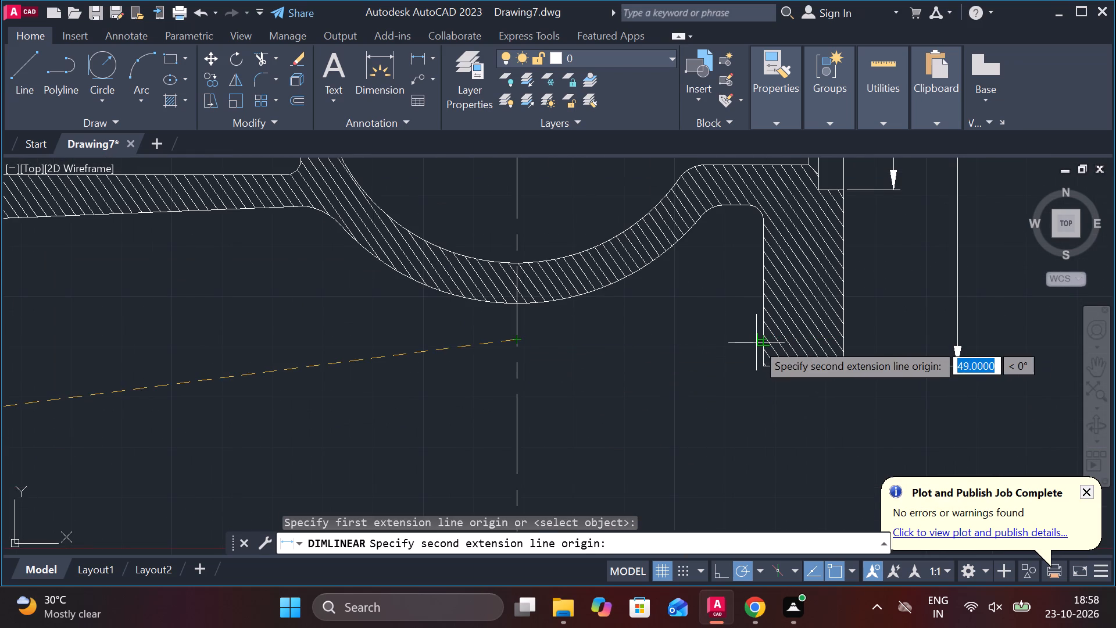
pyautogui.click(840, 370)
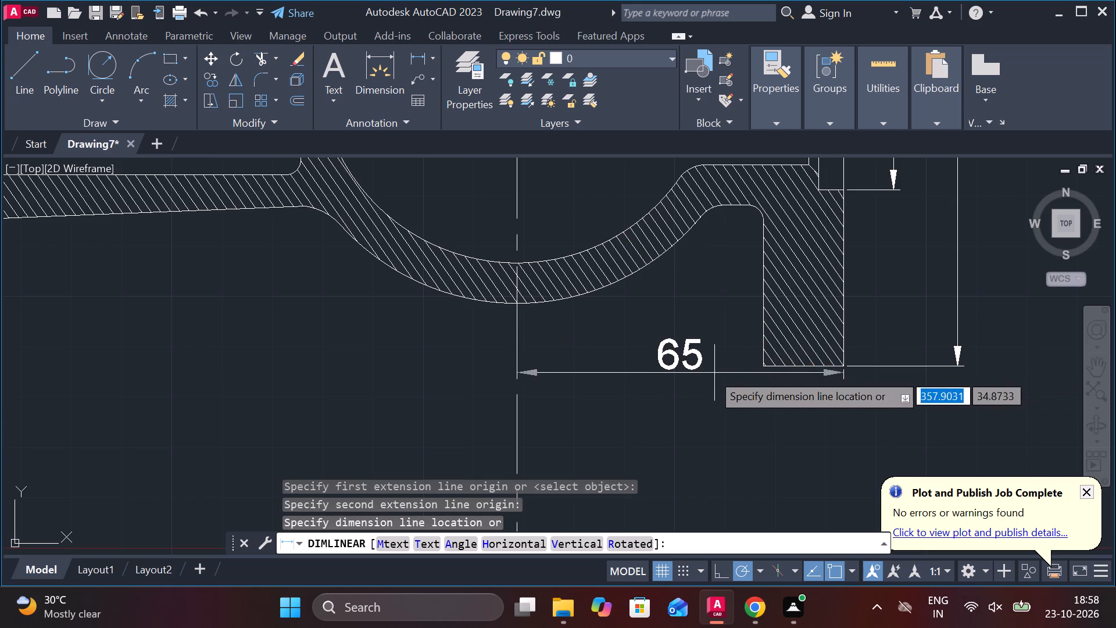
pyautogui.click(657, 402)
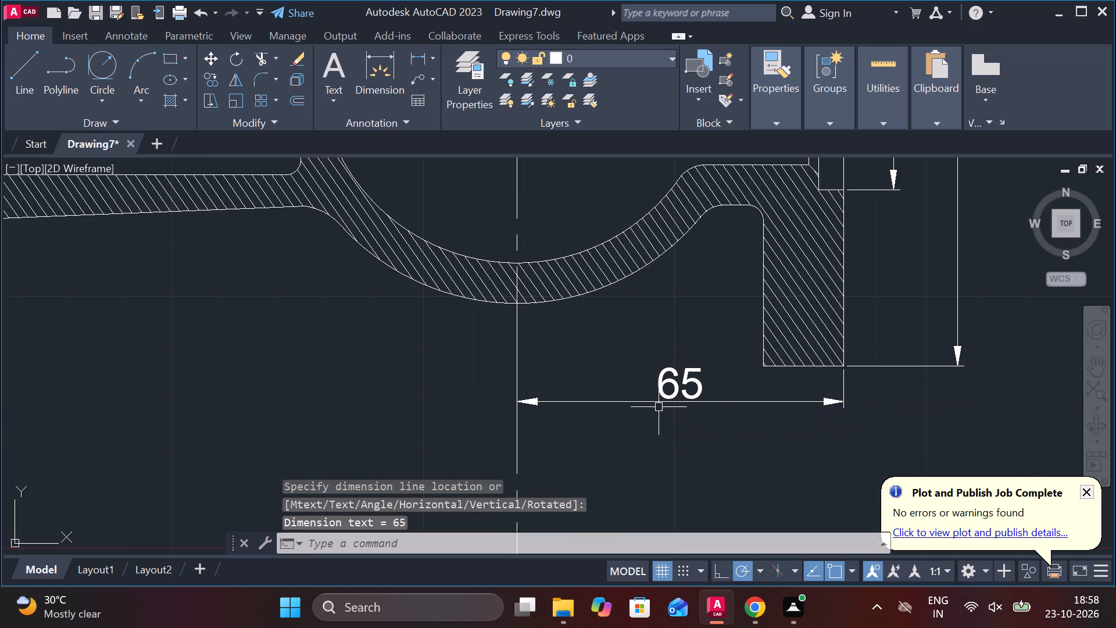
# Dimension the horizontal distance from the chamber-side face of the inner seat to the right-hand flange's outer face, below the centreline-to-flange dimension.
pyautogui.moveTo(659, 402); pyautogui.dragTo(644, 334, button='middle')
pyautogui.press('space')
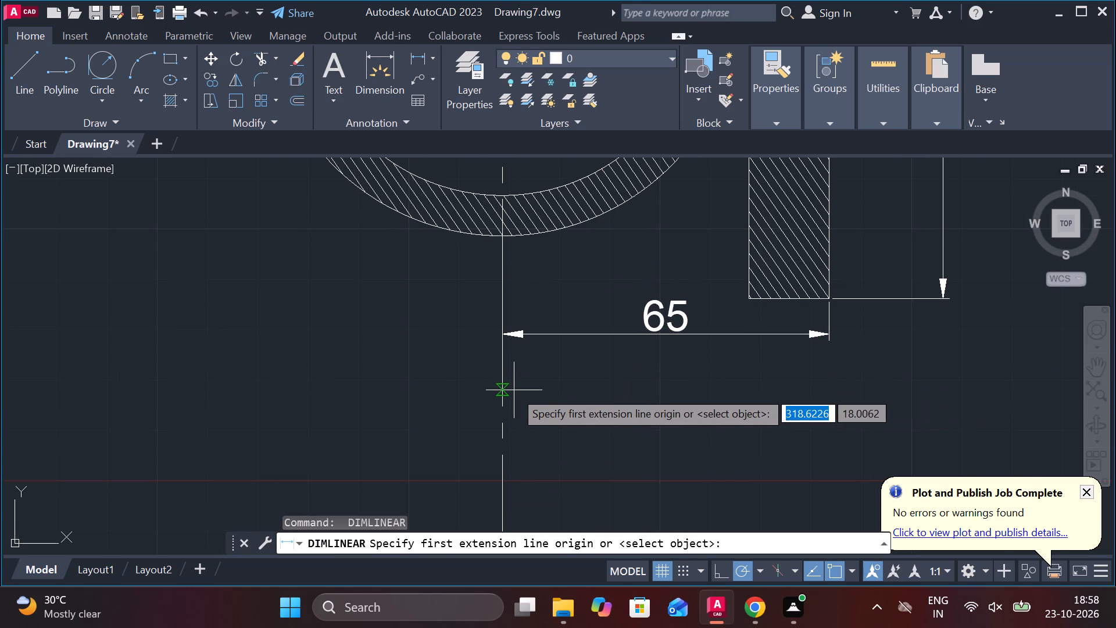
pyautogui.scroll(-2, 427, 366)
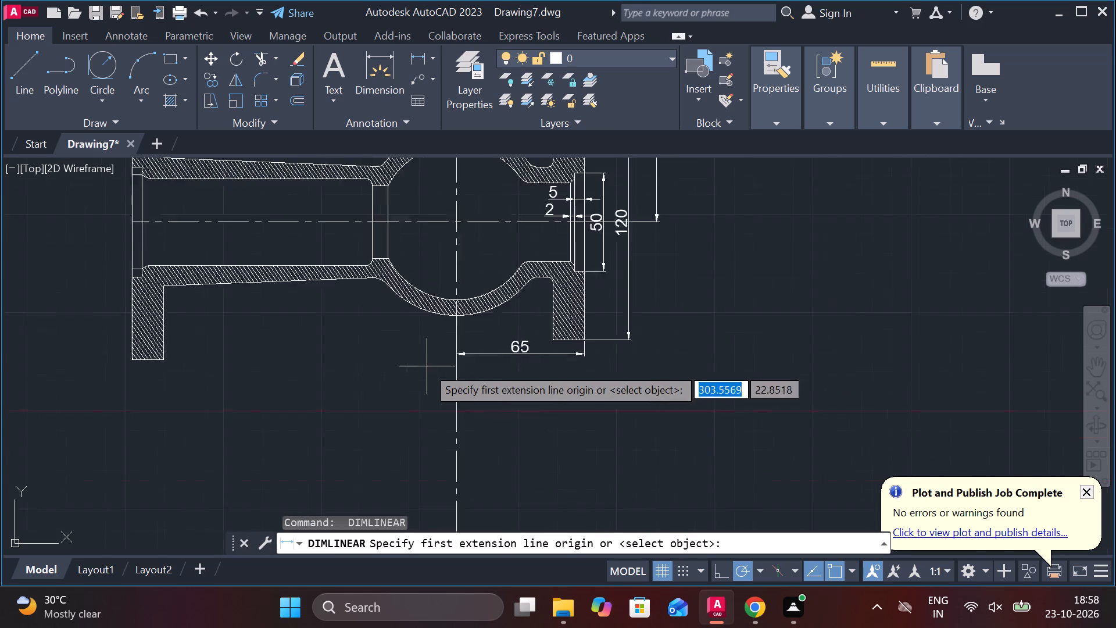
pyautogui.scroll(-1, 427, 366)
pyautogui.scroll(2, 390, 282)
pyautogui.click(416, 268)
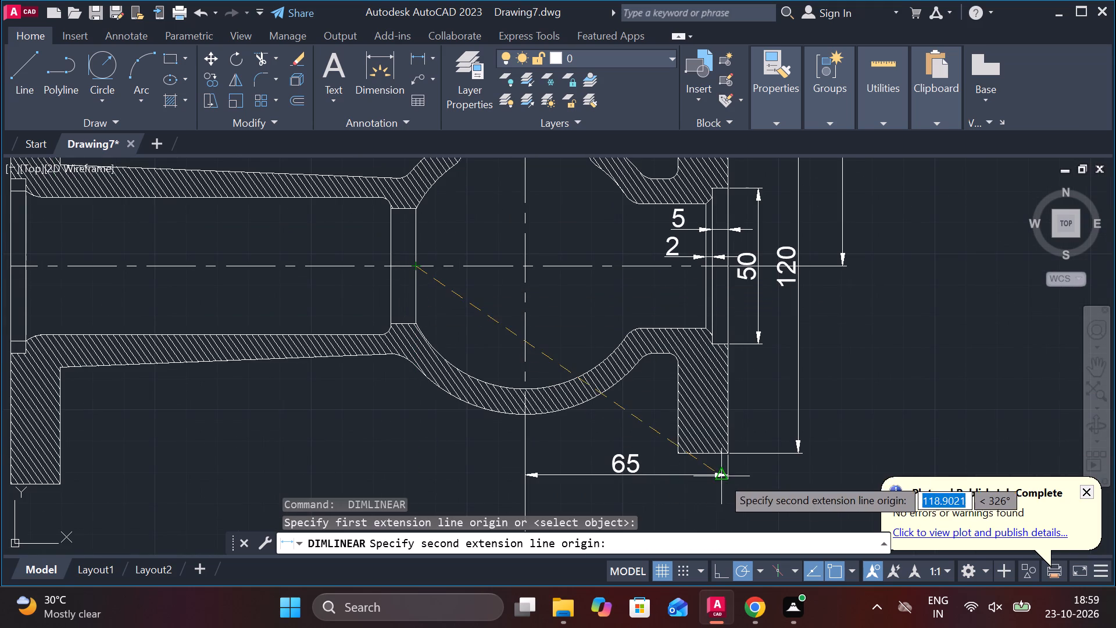
pyautogui.click(732, 413)
pyautogui.moveTo(561, 472); pyautogui.dragTo(578, 422, button='middle')
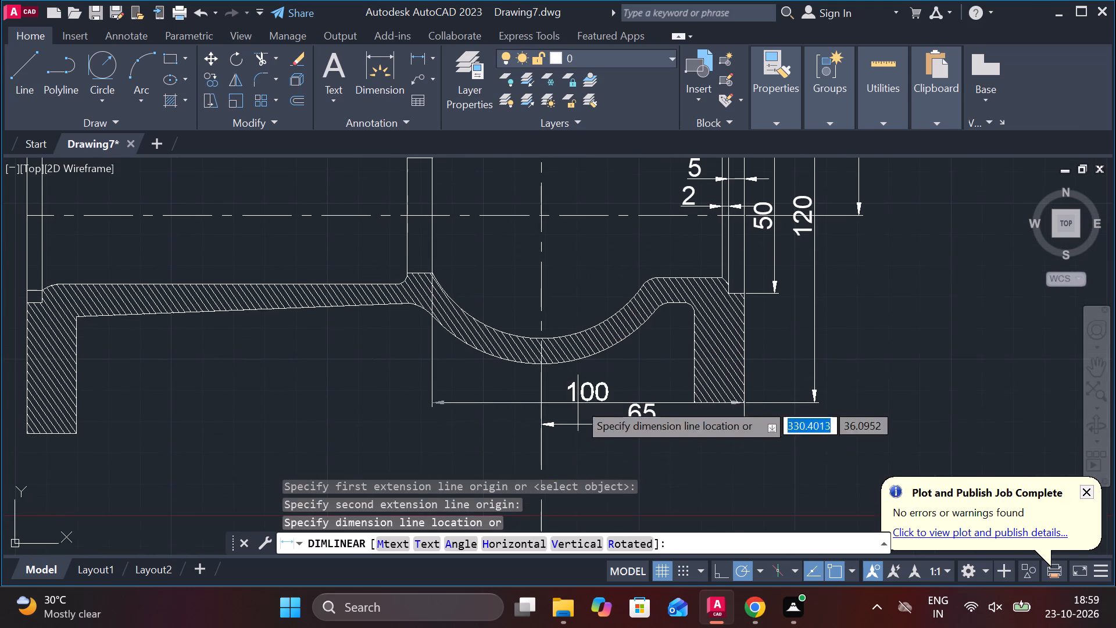
pyautogui.moveTo(563, 464); pyautogui.dragTo(580, 377, button='middle')
pyautogui.moveTo(583, 383); pyautogui.dragTo(589, 381)
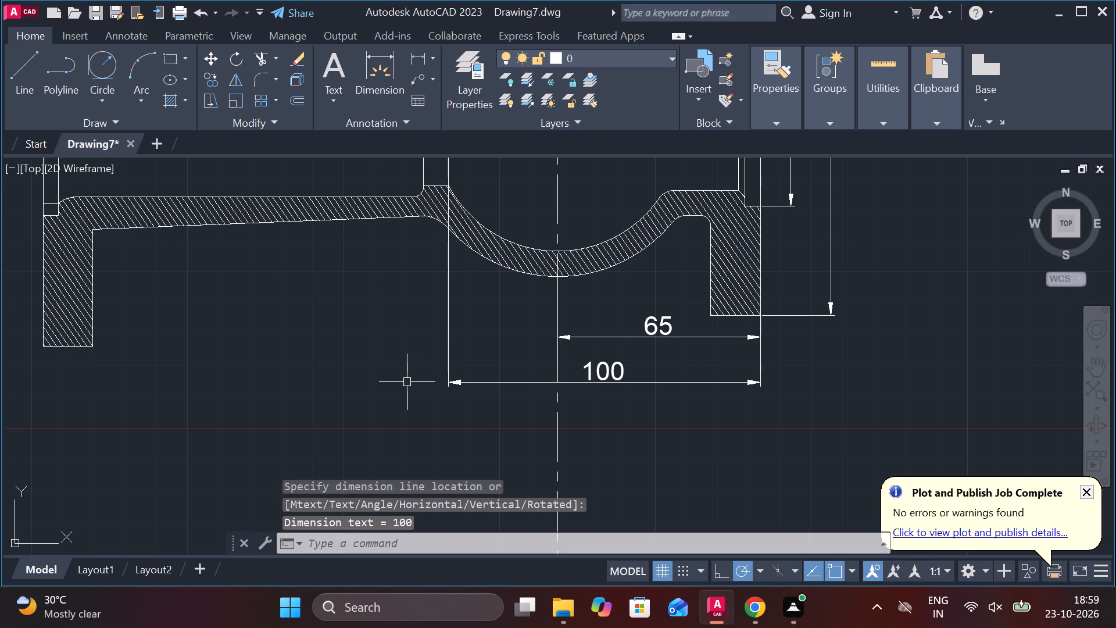
# Dimension the body's overall length between the outer faces of the left and right flanges, as the lowest horizontal dimension.
pyautogui.scroll(-1, 407, 383)
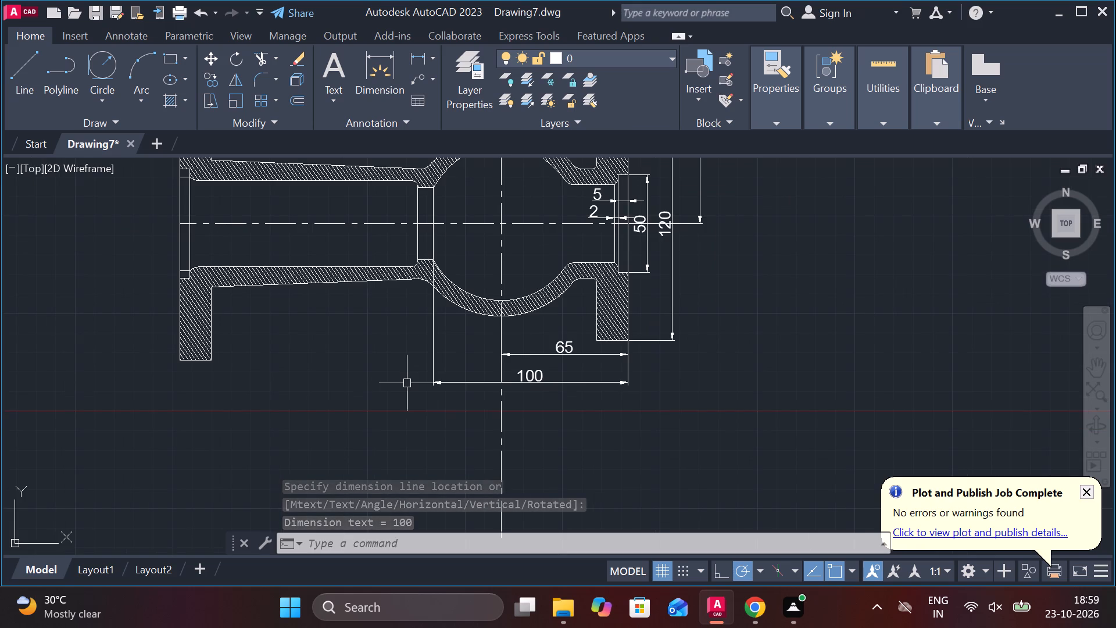
pyautogui.press('space')
pyautogui.click(627, 336)
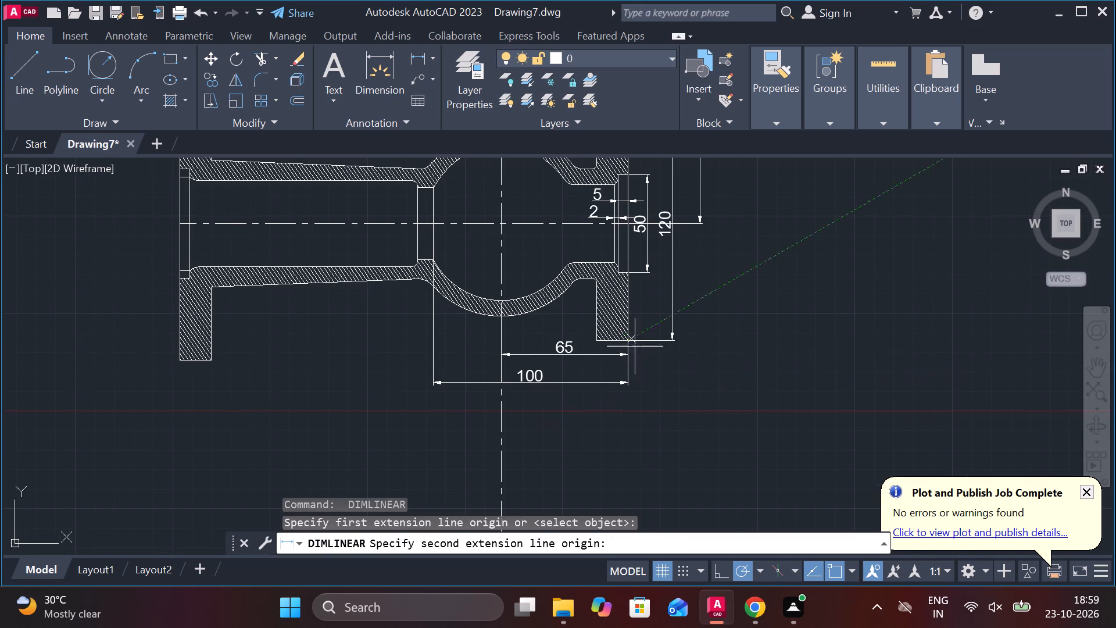
pyautogui.scroll(-3, 644, 355)
pyautogui.scroll(4, 470, 380)
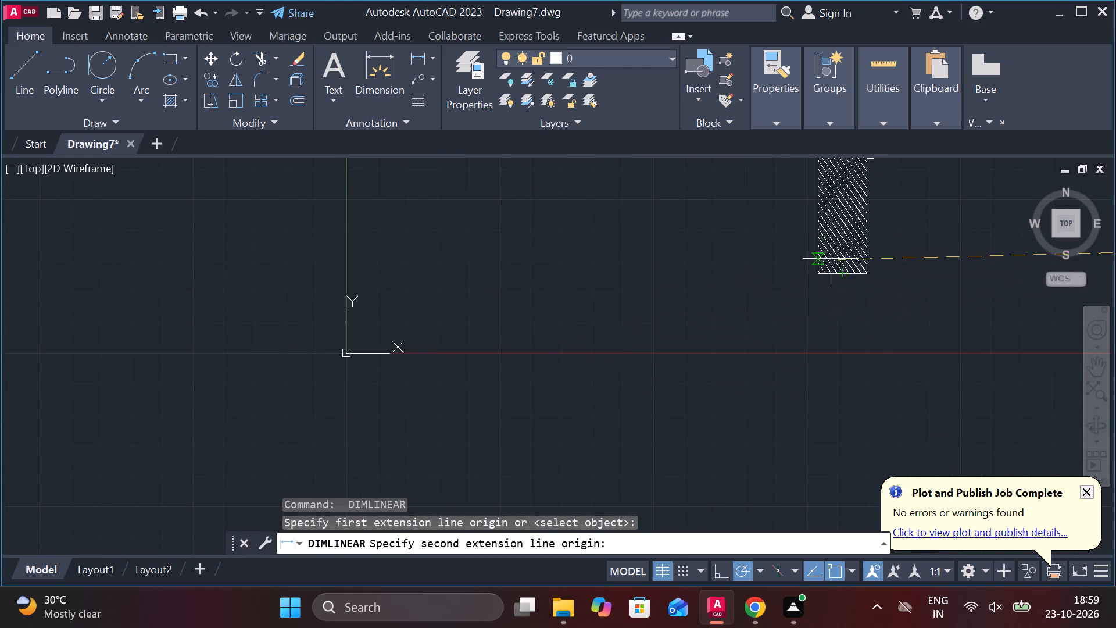
pyautogui.click(820, 247)
pyautogui.scroll(-2, 861, 338)
pyautogui.moveTo(920, 344); pyautogui.dragTo(692, 375, button='middle')
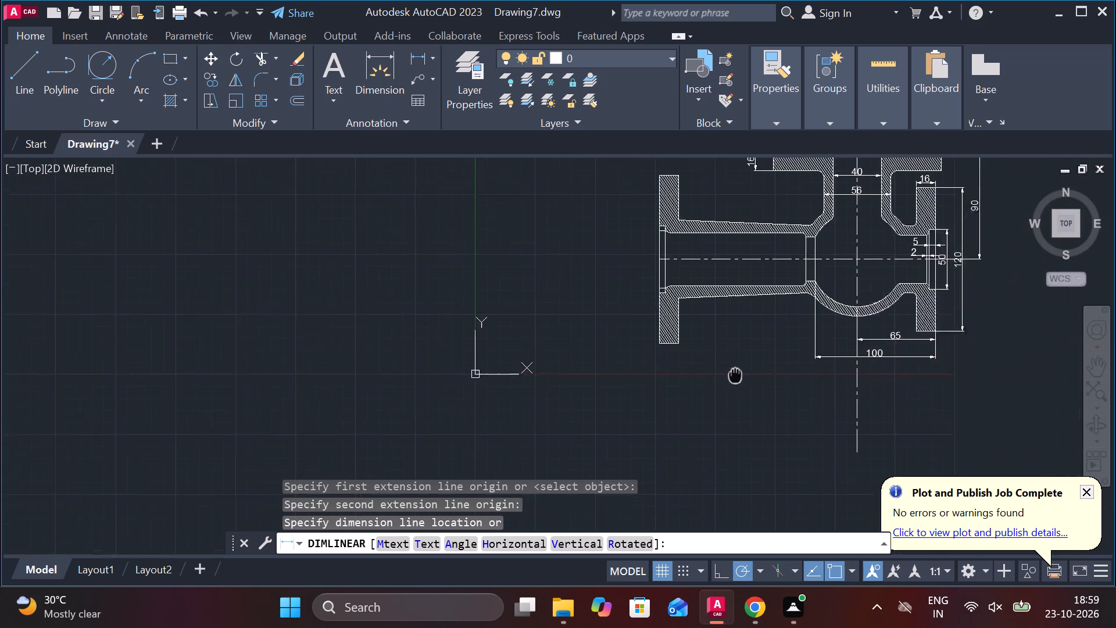
pyautogui.moveTo(692, 375); pyautogui.dragTo(673, 375, button='middle')
pyautogui.scroll(1, 764, 376)
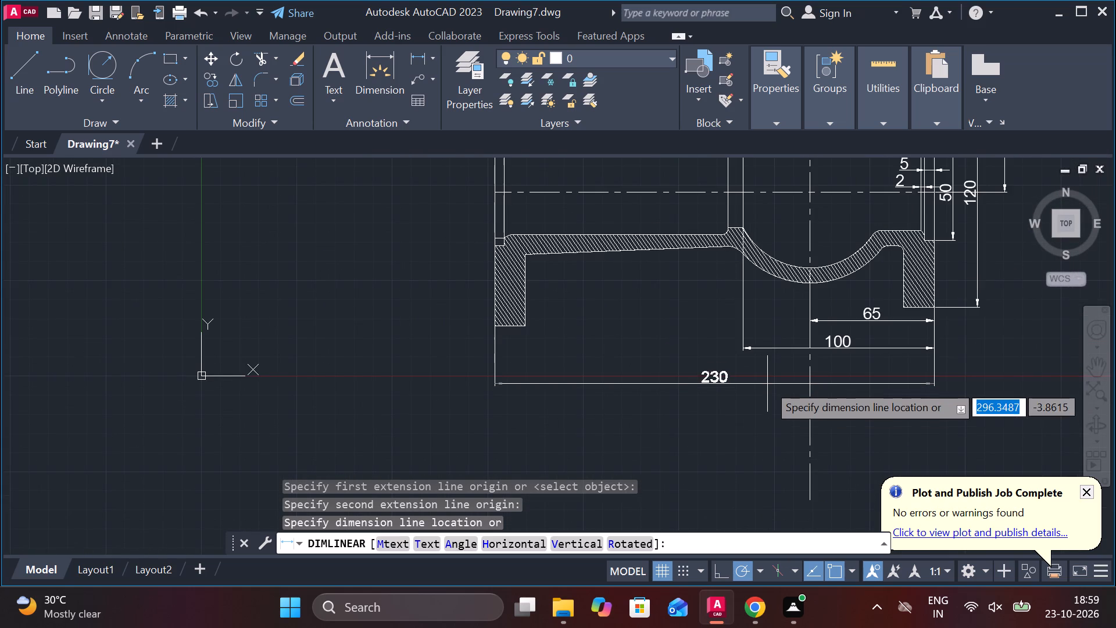
pyautogui.click(767, 384)
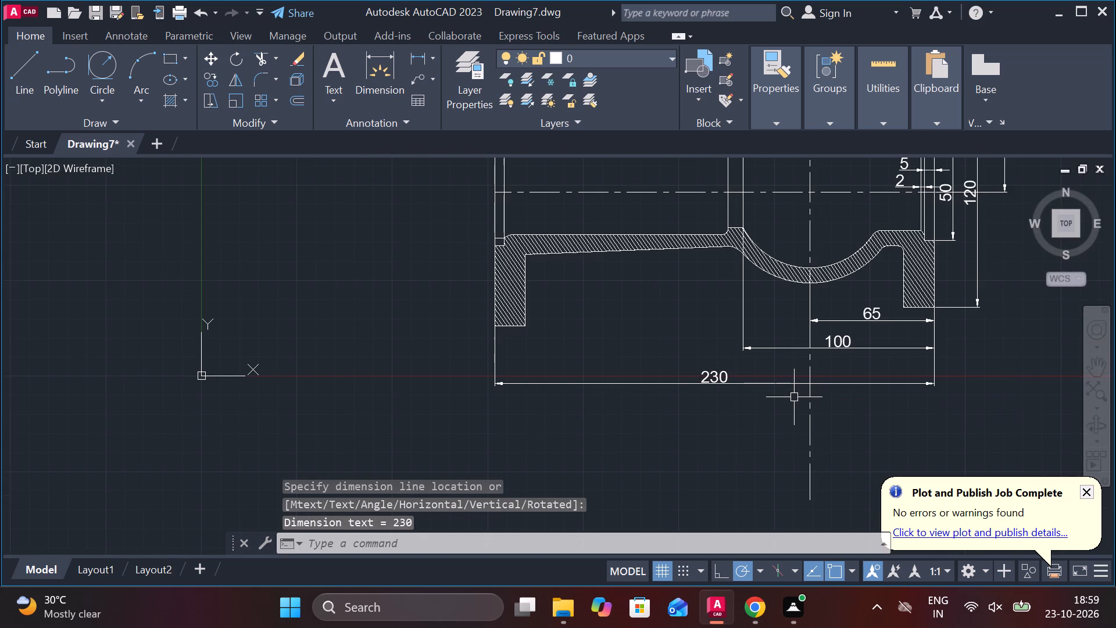
# Add a vertical linear dimension across the outer walls of the right-hand neck behind its flange, placed inside the chamber.
pyautogui.moveTo(824, 359); pyautogui.dragTo(579, 447, button='middle')
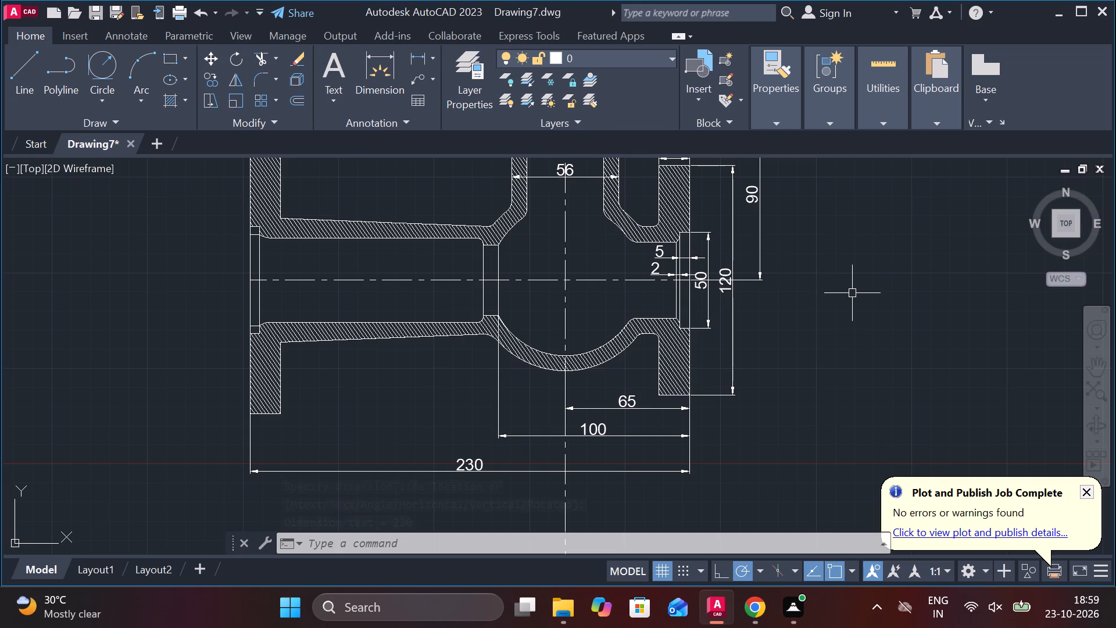
pyautogui.scroll(2, 670, 240)
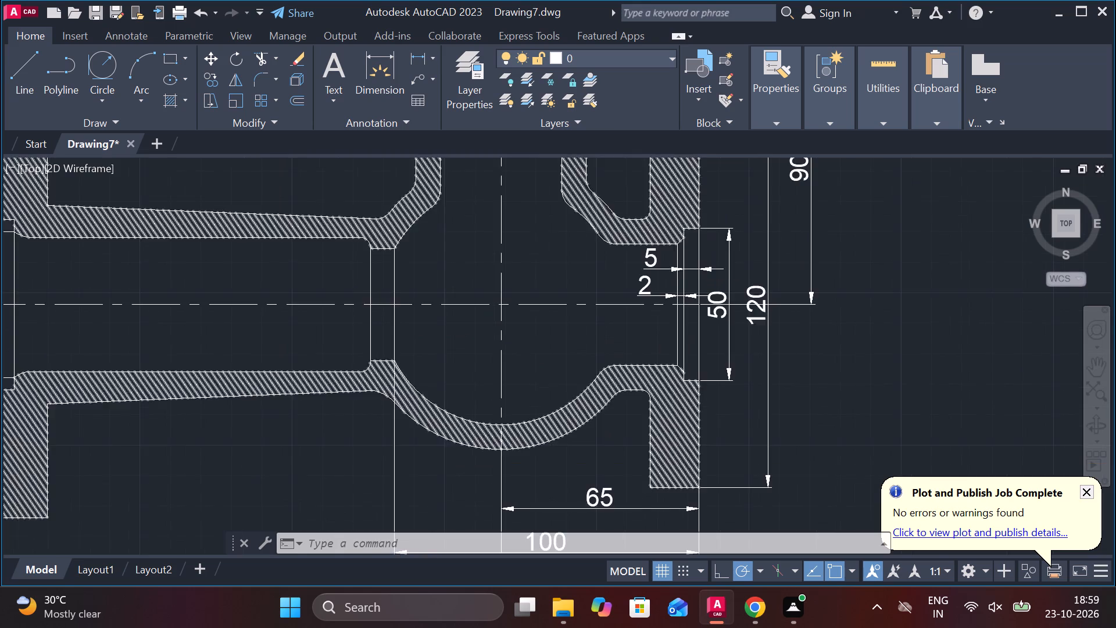
pyautogui.press('space')
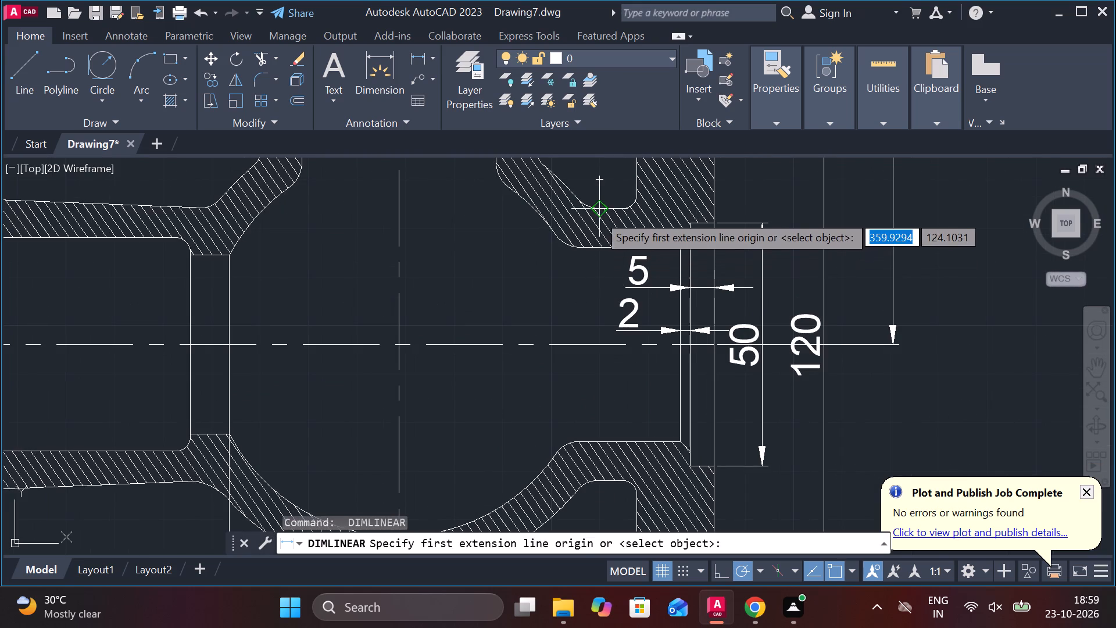
pyautogui.click(598, 214)
pyautogui.click(605, 480)
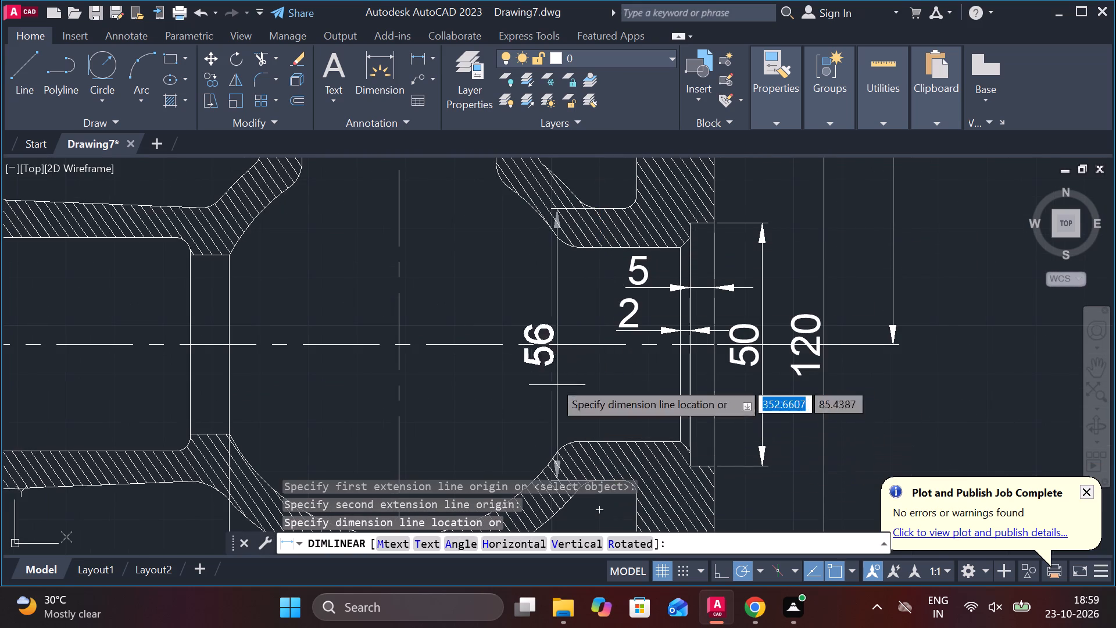
pyautogui.click(506, 331)
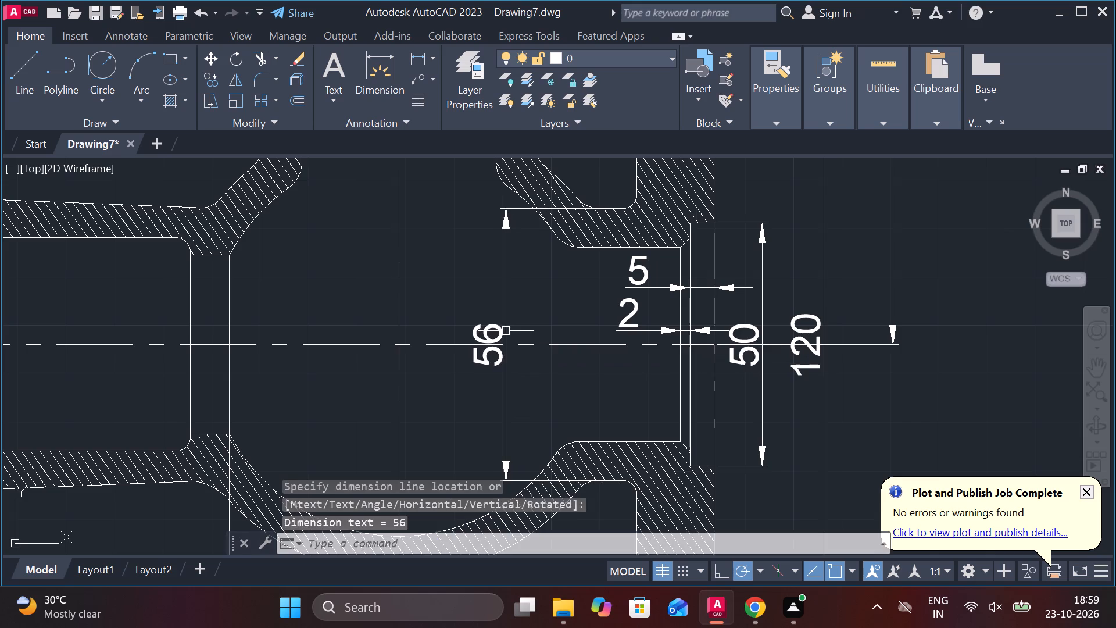
# Dimension the right-hand bore's diameter vertically, placing it between the neck's outer-diameter dimension and the recess dimensions.
pyautogui.moveTo(517, 340); pyautogui.dragTo(585, 283, button='middle')
pyautogui.press('space')
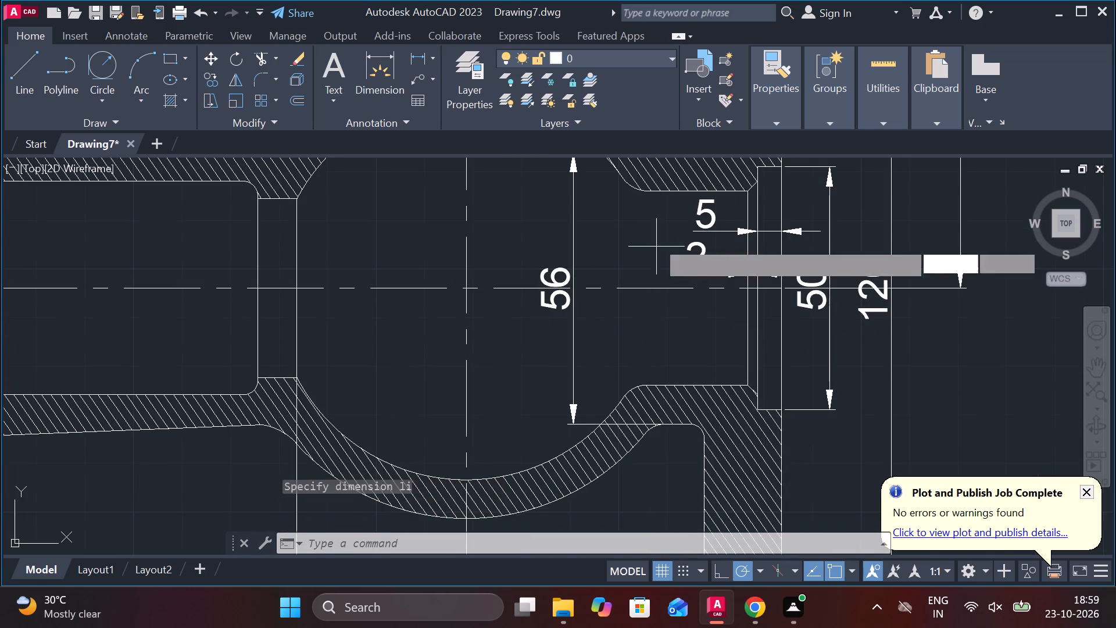
pyautogui.click(675, 199)
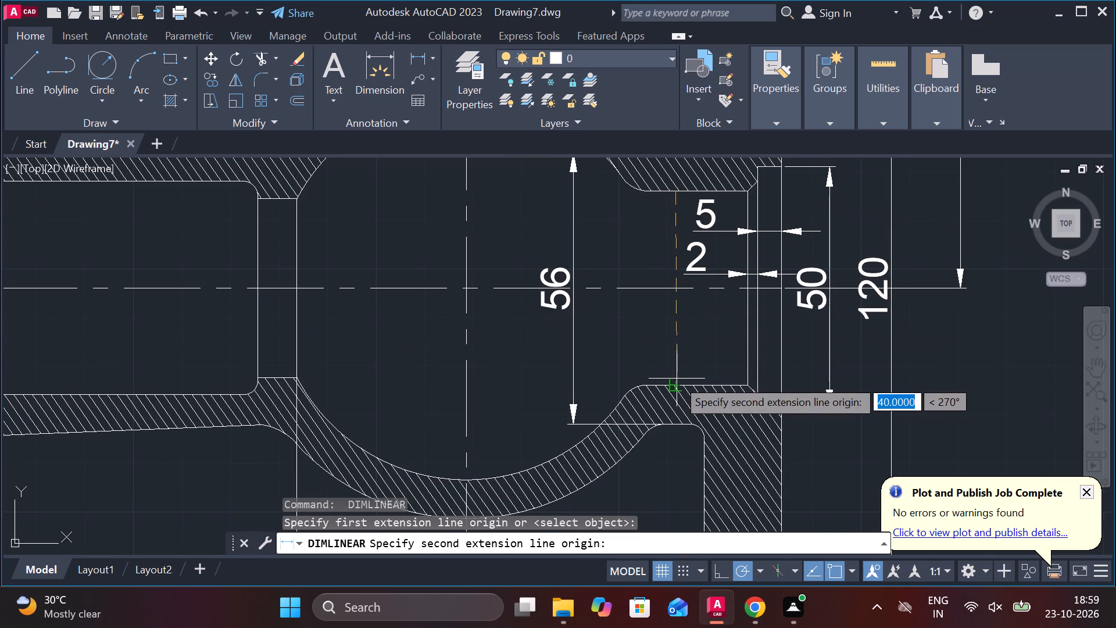
pyautogui.click(677, 379)
pyautogui.click(660, 329)
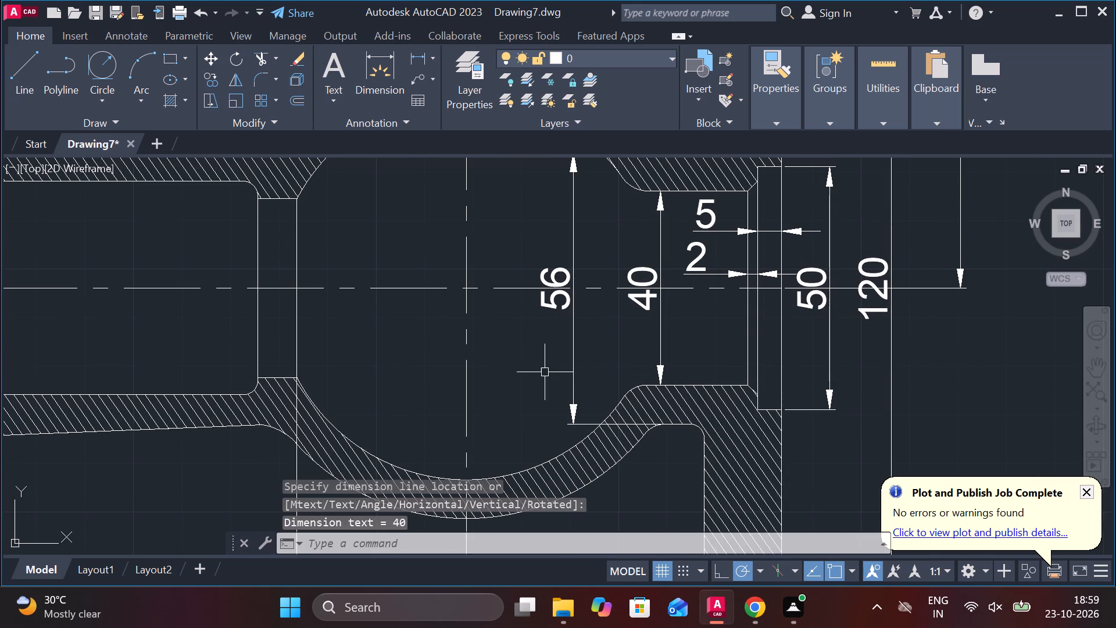
# Dimension the inner seat's bore diameter vertically, placed just inside the chamber beside the seat.
pyautogui.scroll(-1, 544, 372)
pyautogui.moveTo(537, 358); pyautogui.dragTo(598, 353, button='middle')
pyautogui.press('space')
pyautogui.click(456, 257)
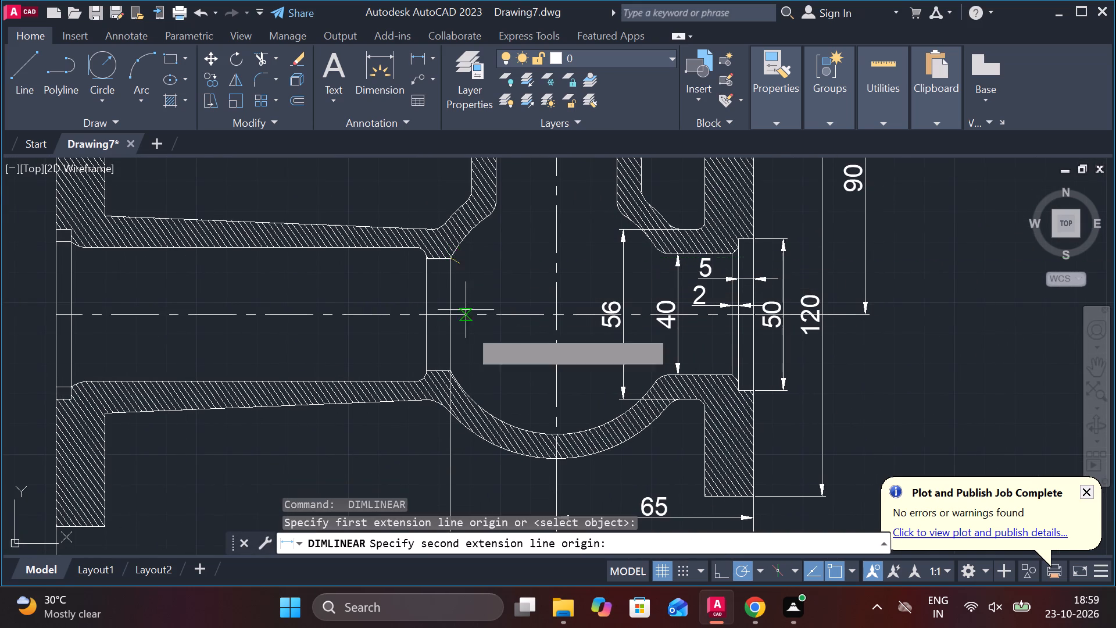
pyautogui.click(456, 375)
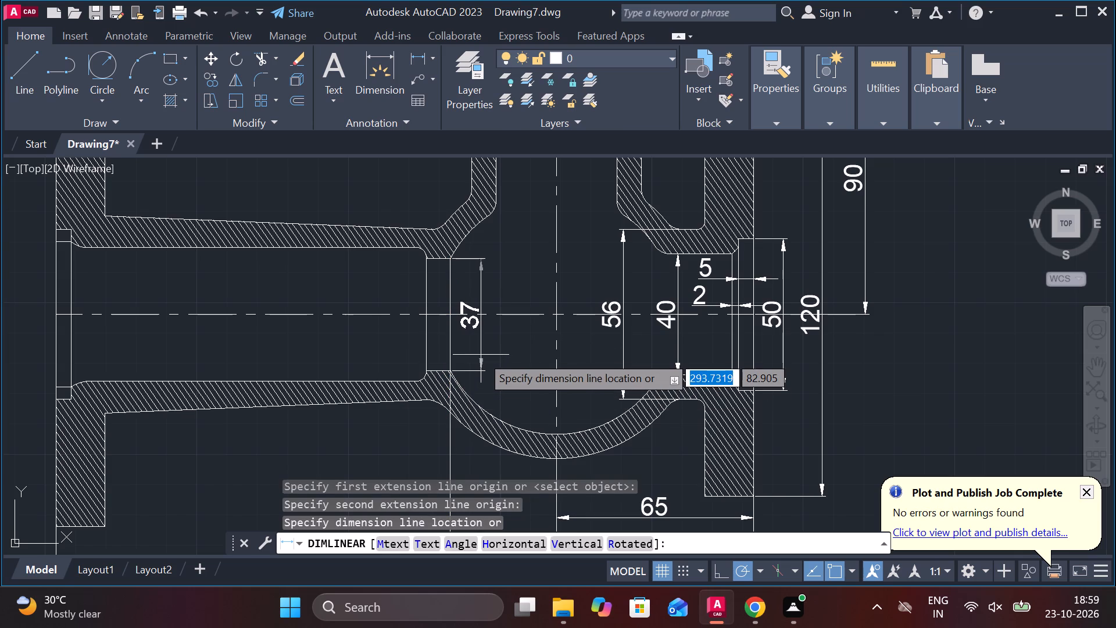
pyautogui.click(481, 355)
# Dimension the inner seat's width horizontally between its two vertical faces, just below the horizontal centreline.
pyautogui.press('space')
pyautogui.click(453, 338)
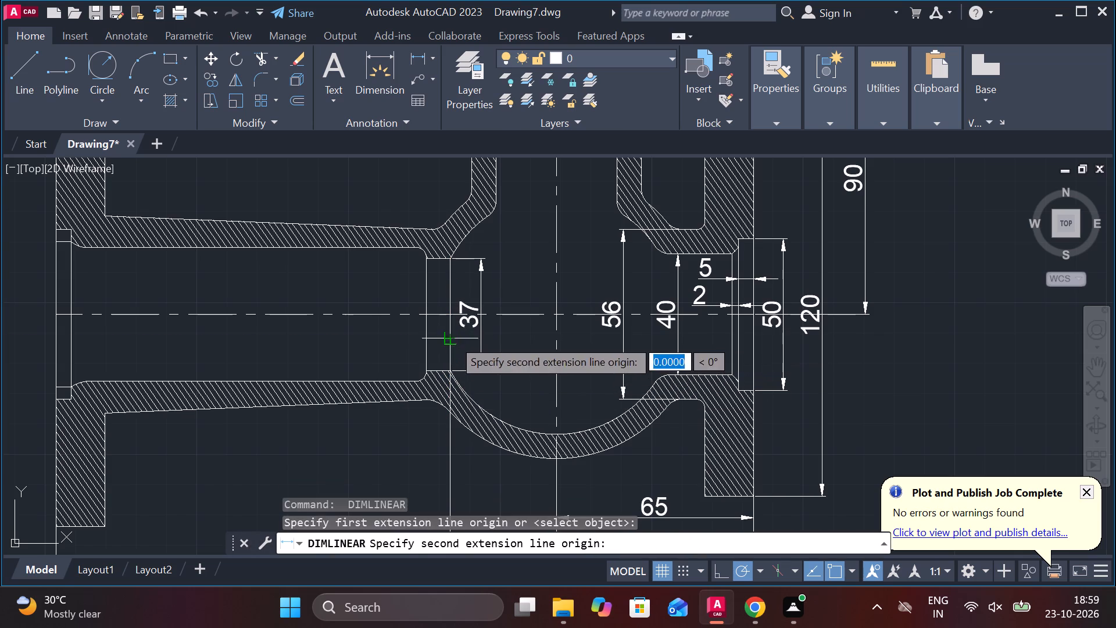
pyautogui.click(421, 344)
pyautogui.click(400, 342)
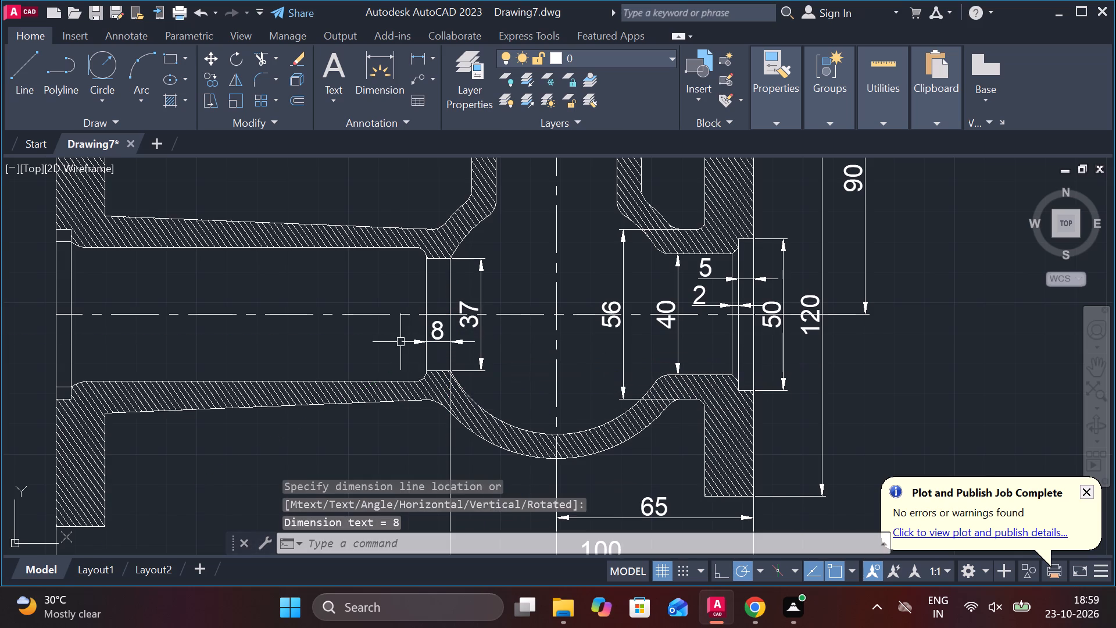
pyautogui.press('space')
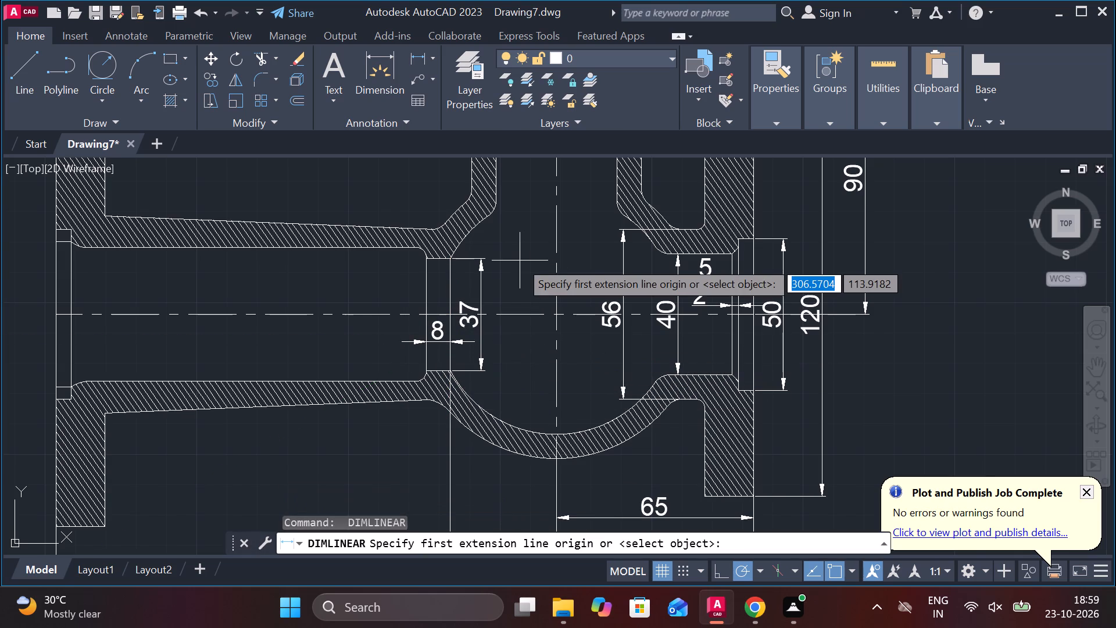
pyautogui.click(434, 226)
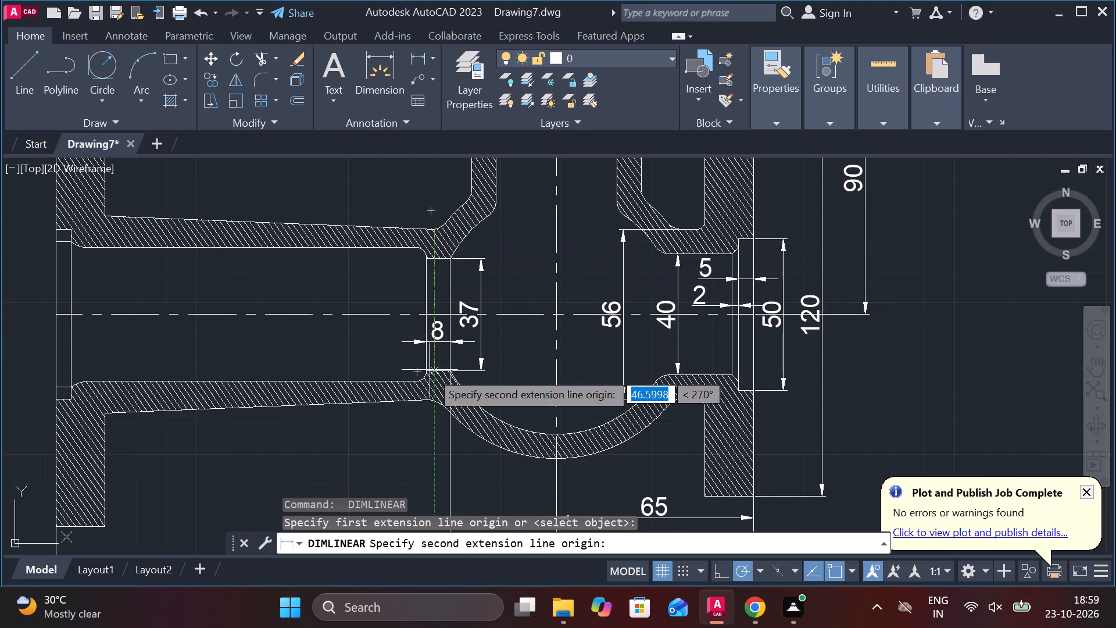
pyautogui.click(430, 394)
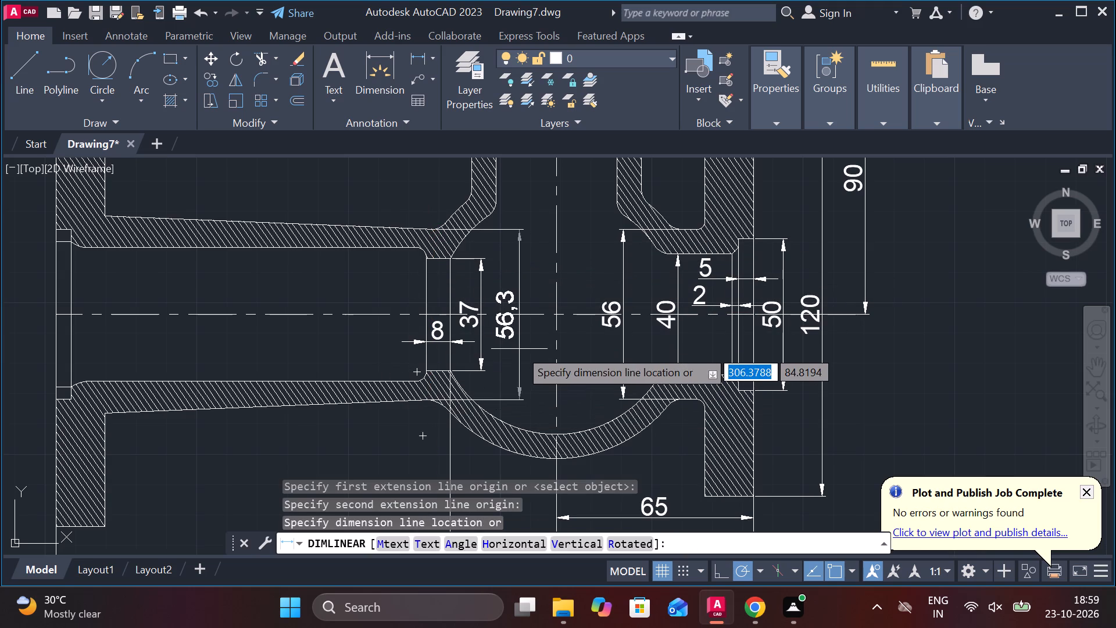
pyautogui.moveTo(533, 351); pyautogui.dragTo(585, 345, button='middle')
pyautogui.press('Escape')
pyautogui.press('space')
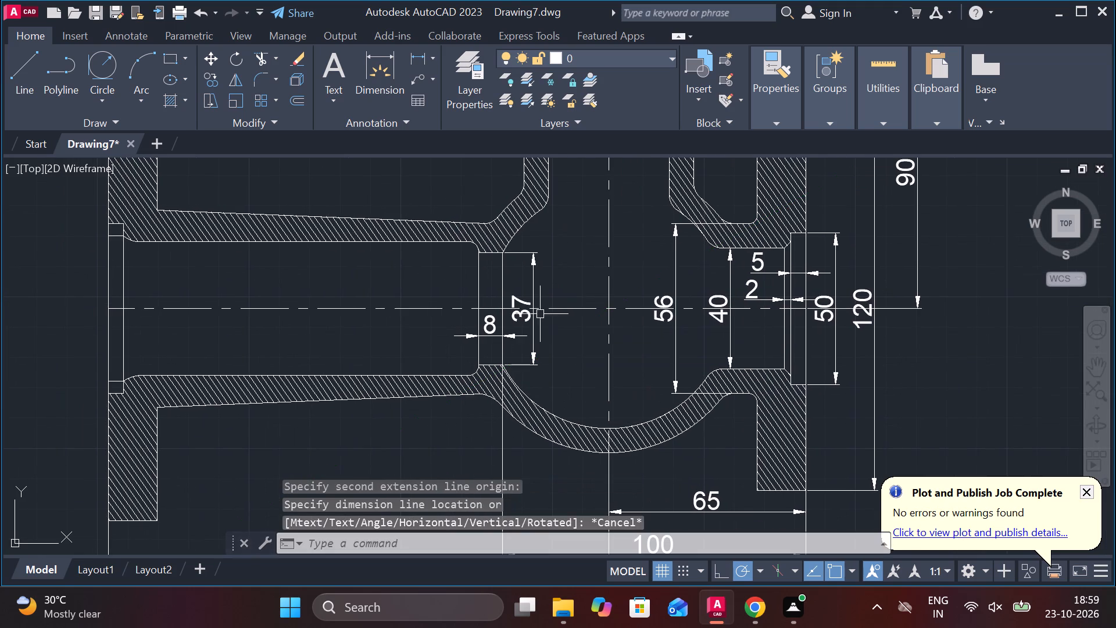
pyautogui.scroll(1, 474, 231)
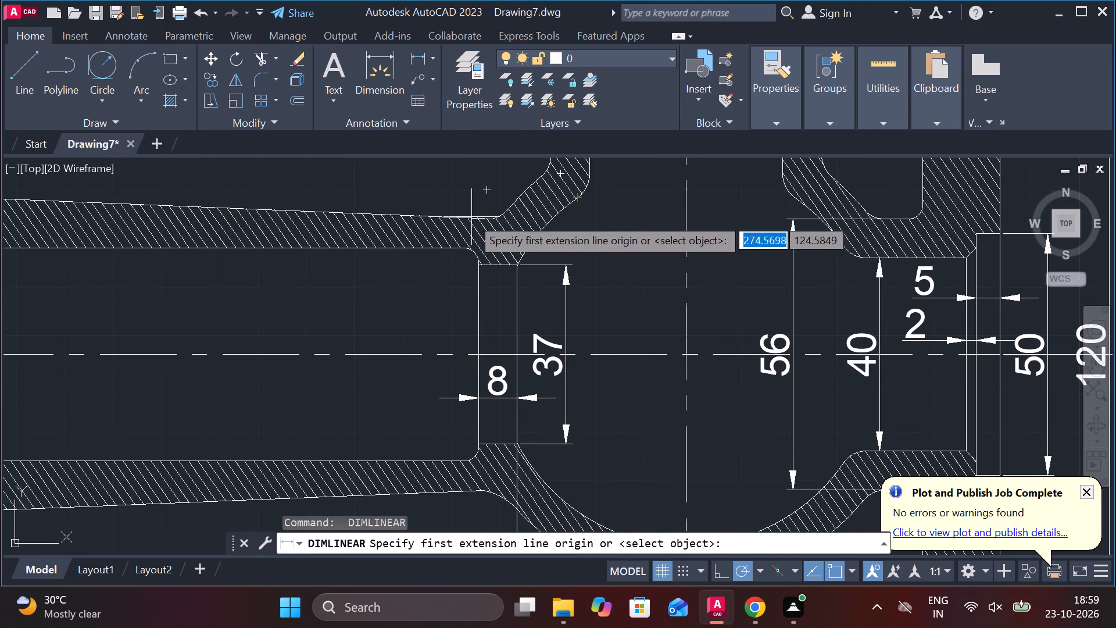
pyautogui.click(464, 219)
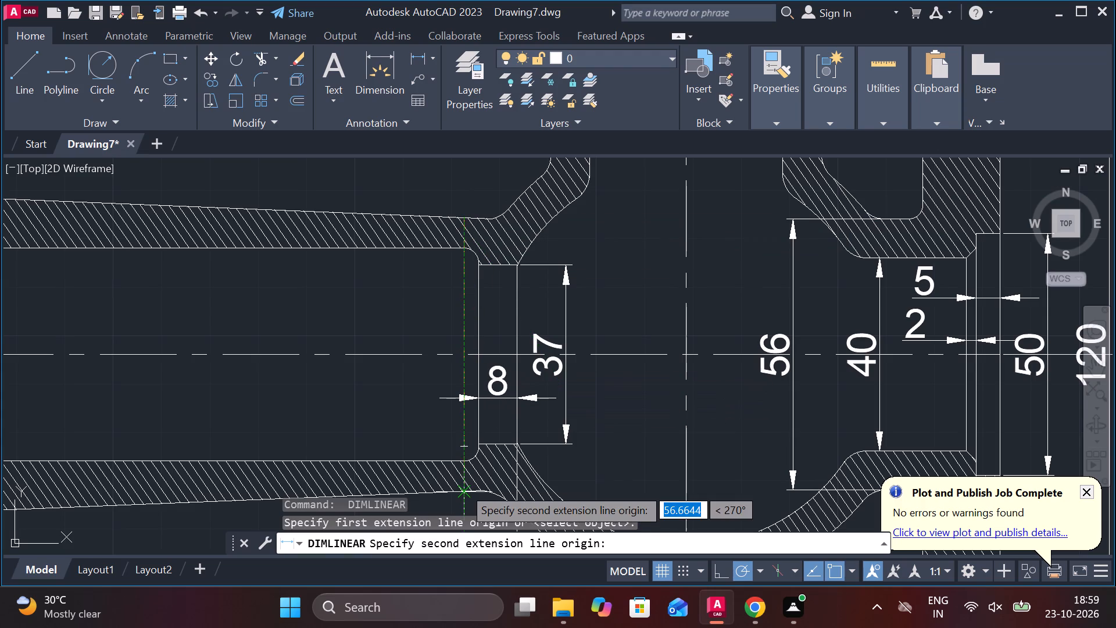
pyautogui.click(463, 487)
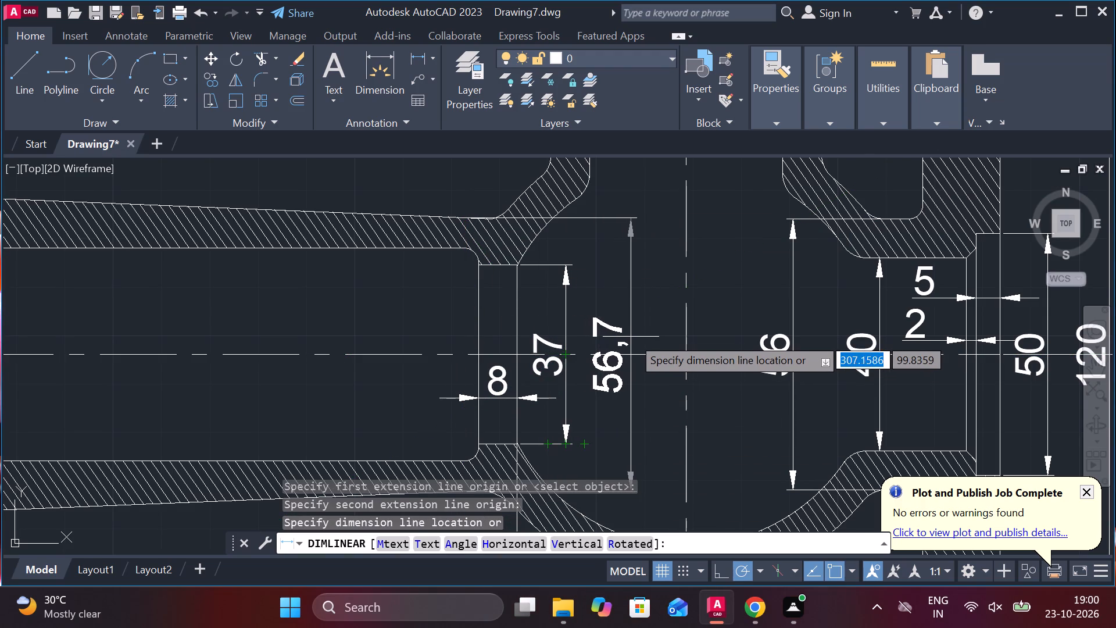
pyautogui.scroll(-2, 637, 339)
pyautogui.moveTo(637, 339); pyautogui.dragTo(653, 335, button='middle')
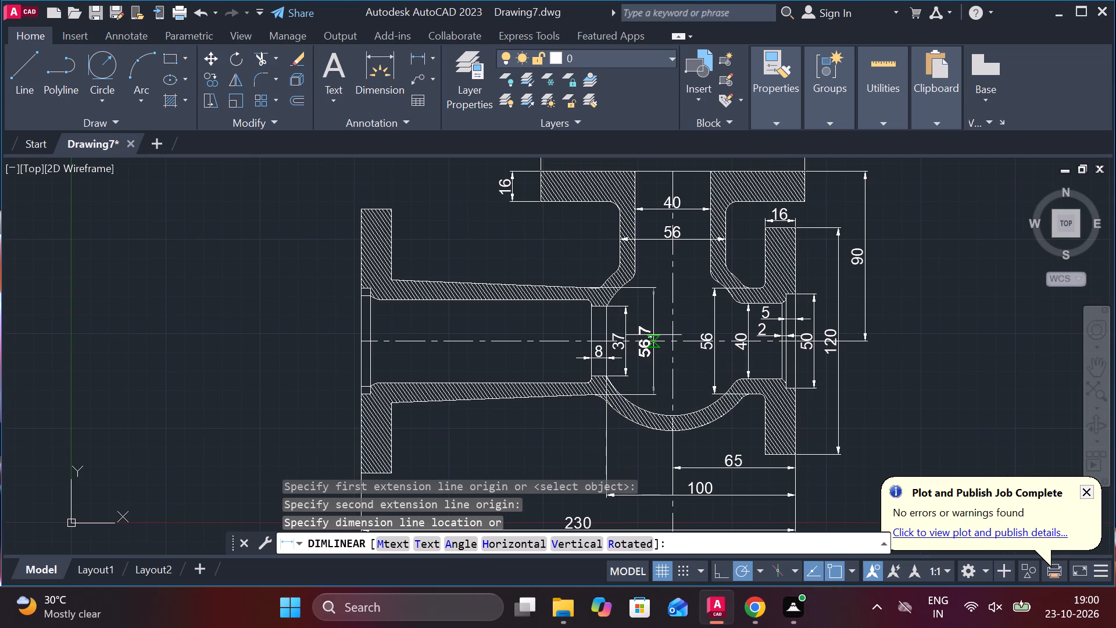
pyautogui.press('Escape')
# Add a vertical dimension across the tapered left barrel's outer walls at its narrow end, placed inside the chamber beside the seat-bore dimension.
pyautogui.press('space')
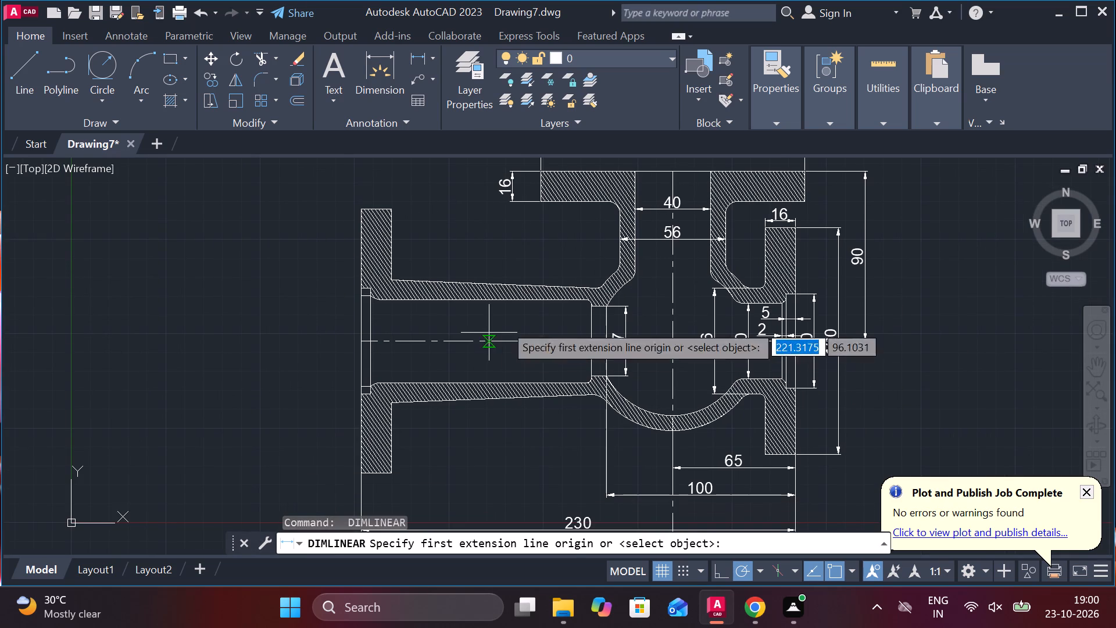
pyautogui.click(584, 288)
pyautogui.click(592, 397)
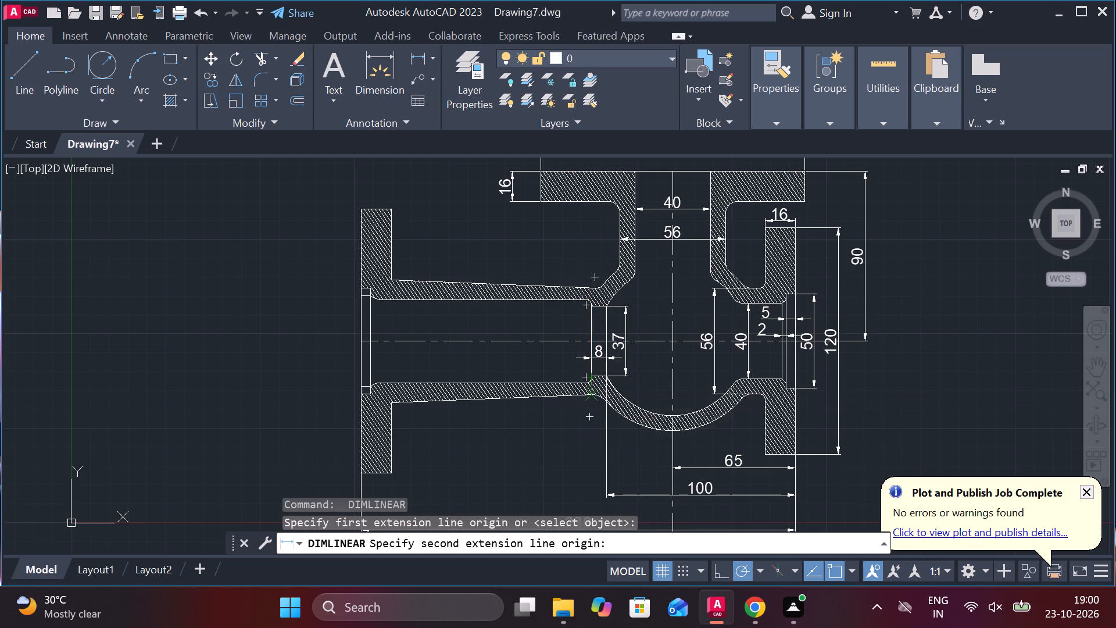
pyautogui.scroll(2, 662, 336)
pyautogui.click(631, 336)
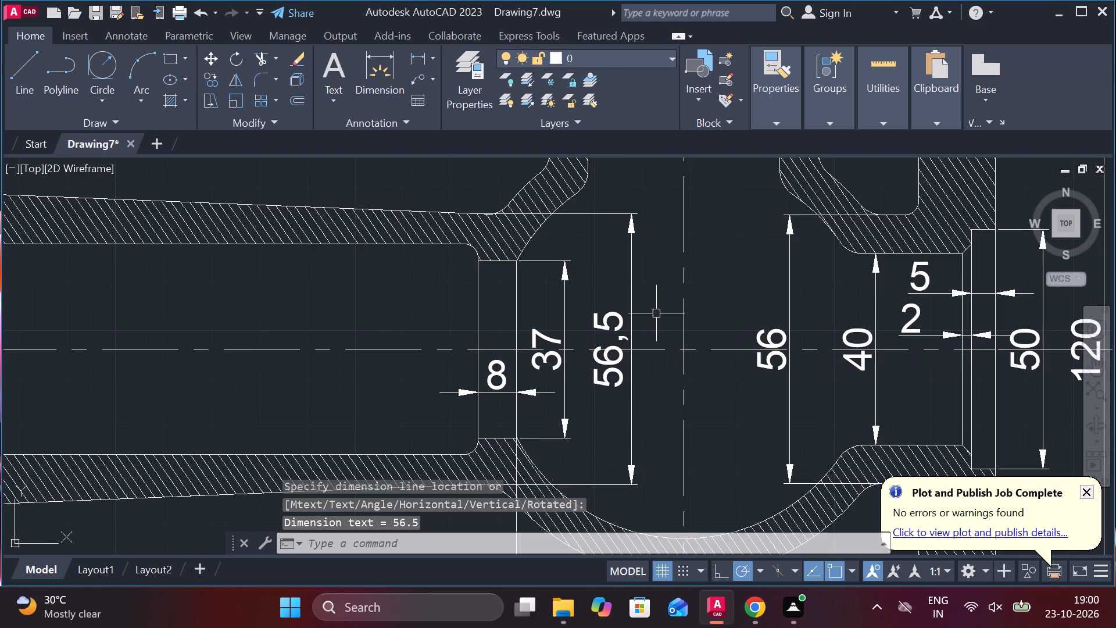
# Override the text of the tapered barrel's narrow-end diameter dimension with 56 and finish the text edit.
pyautogui.doubleClick(616, 323)
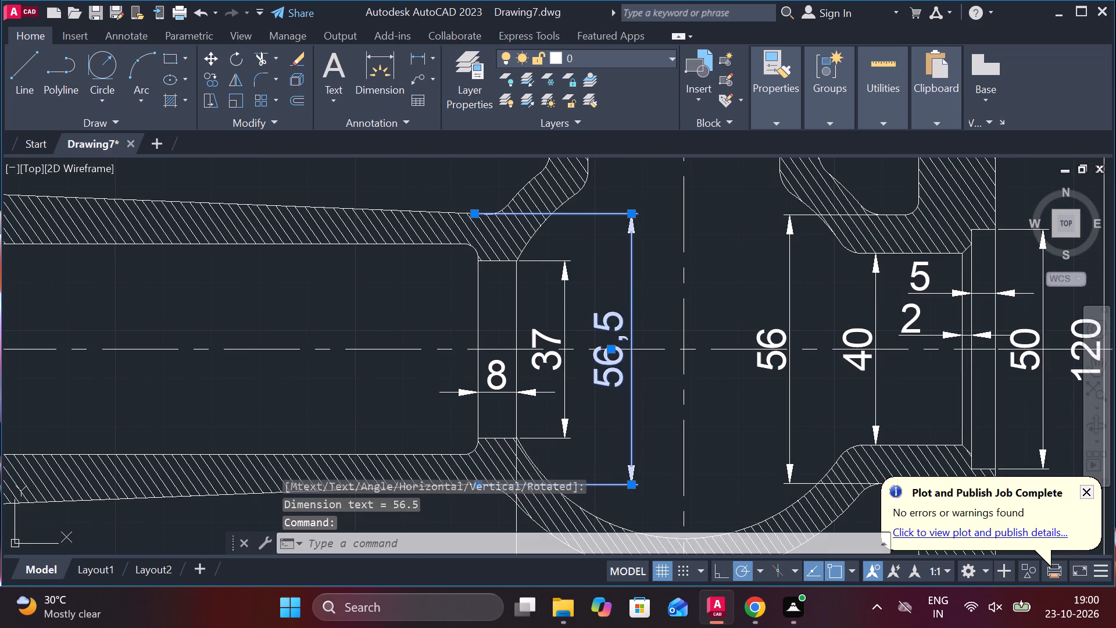
pyautogui.write('56')
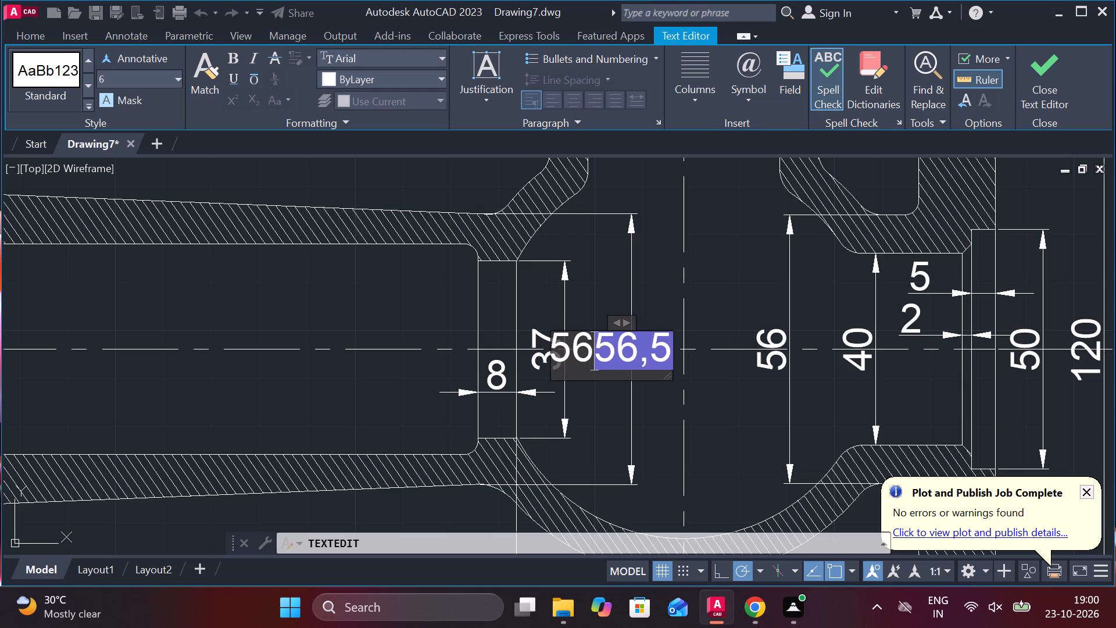
pyautogui.press('Right')
pyautogui.press('Right')
pyautogui.press('Right')
pyautogui.press('Right')
pyautogui.press('BackSpace')
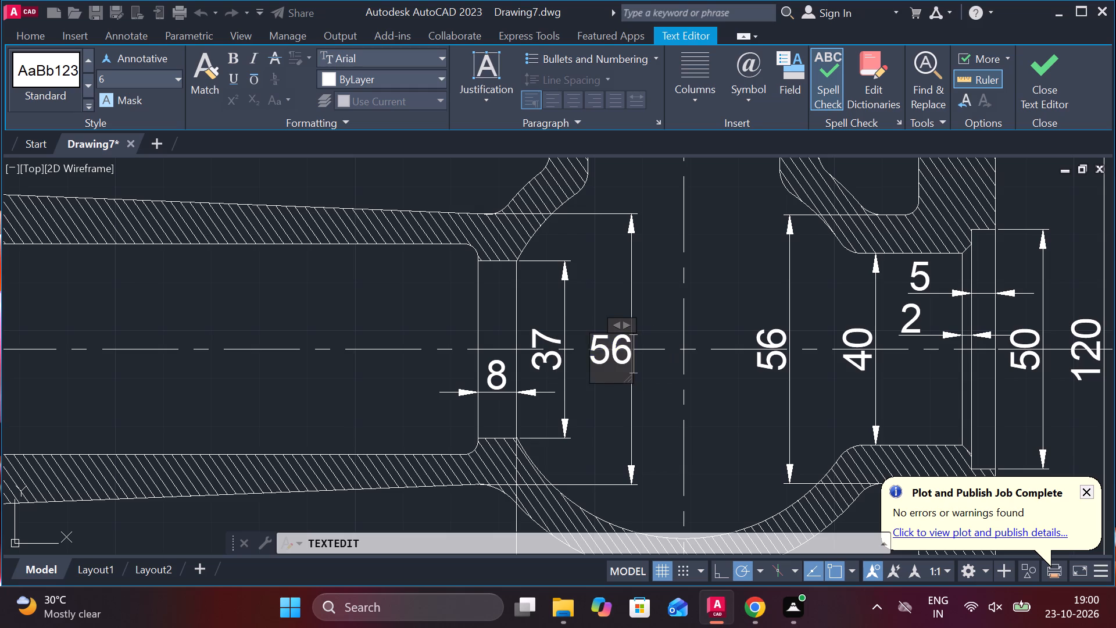
pyautogui.press('BackSpace')
pyautogui.press('6')
pyautogui.click(1036, 77)
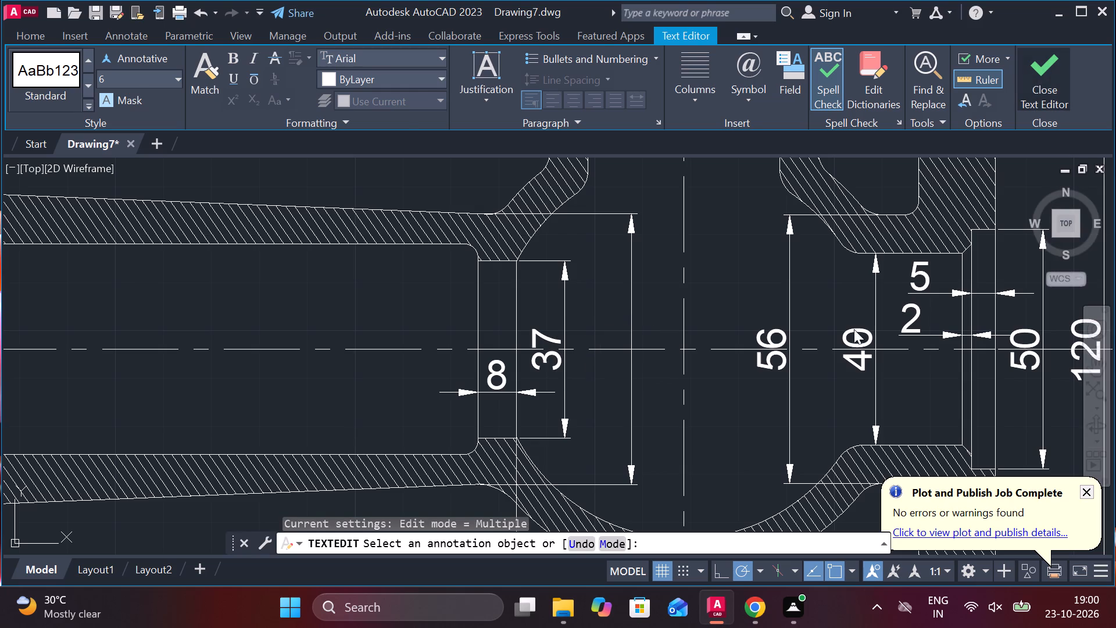
pyautogui.scroll(-2, 574, 364)
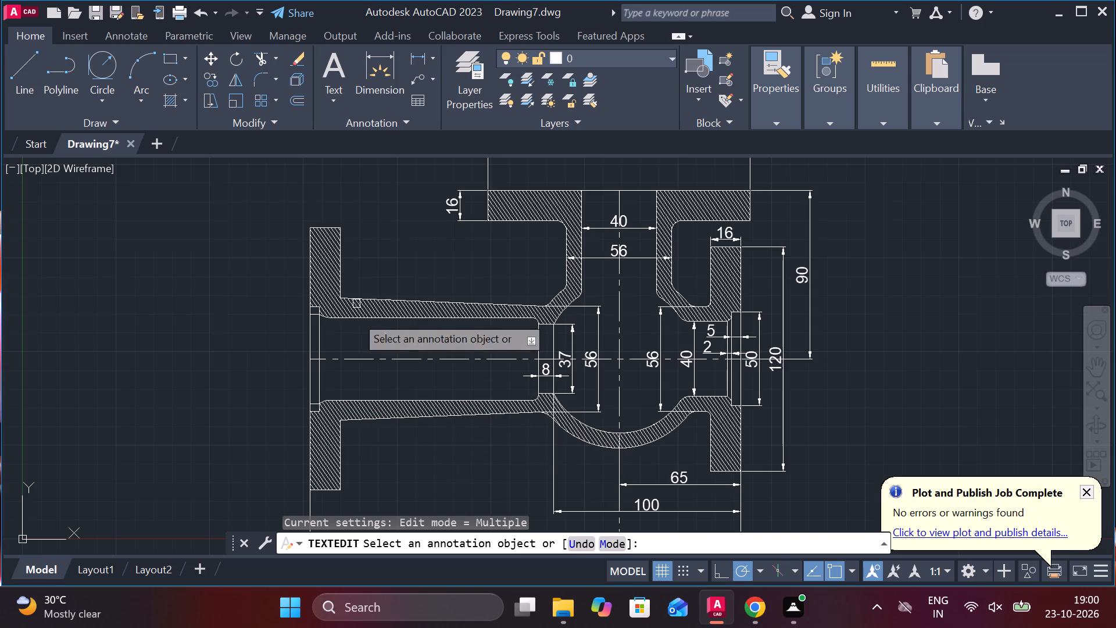
pyautogui.press('Escape')
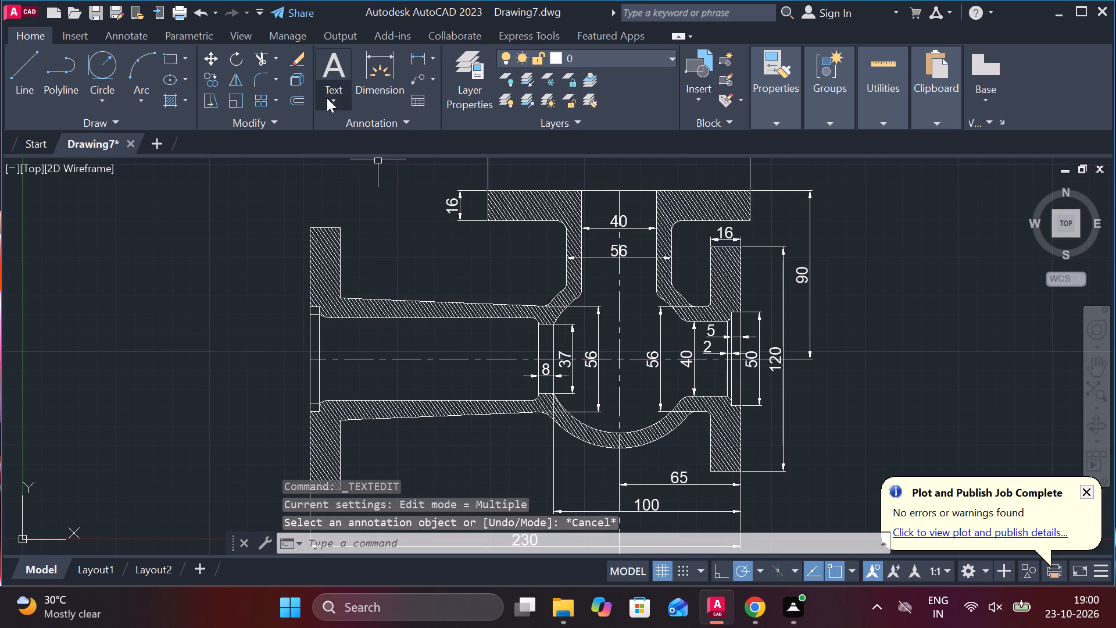
# Dimension the tapered barrel's outer diameter vertically at the left flange's inner face, placed inside the barrel near the flange.
pyautogui.click(416, 62)
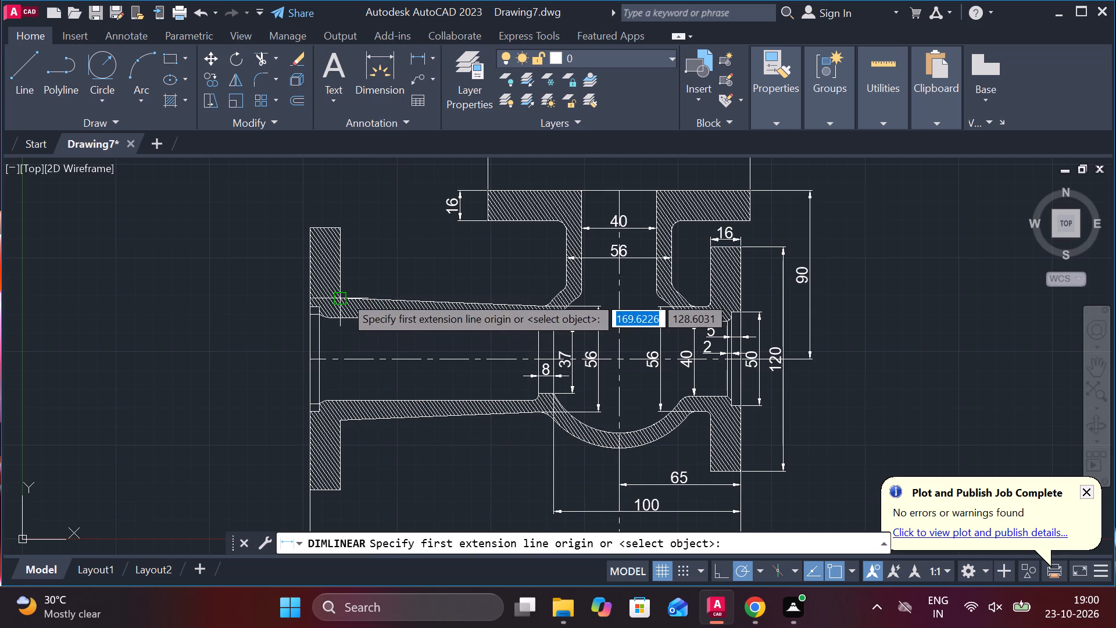
pyautogui.click(344, 295)
pyautogui.click(337, 426)
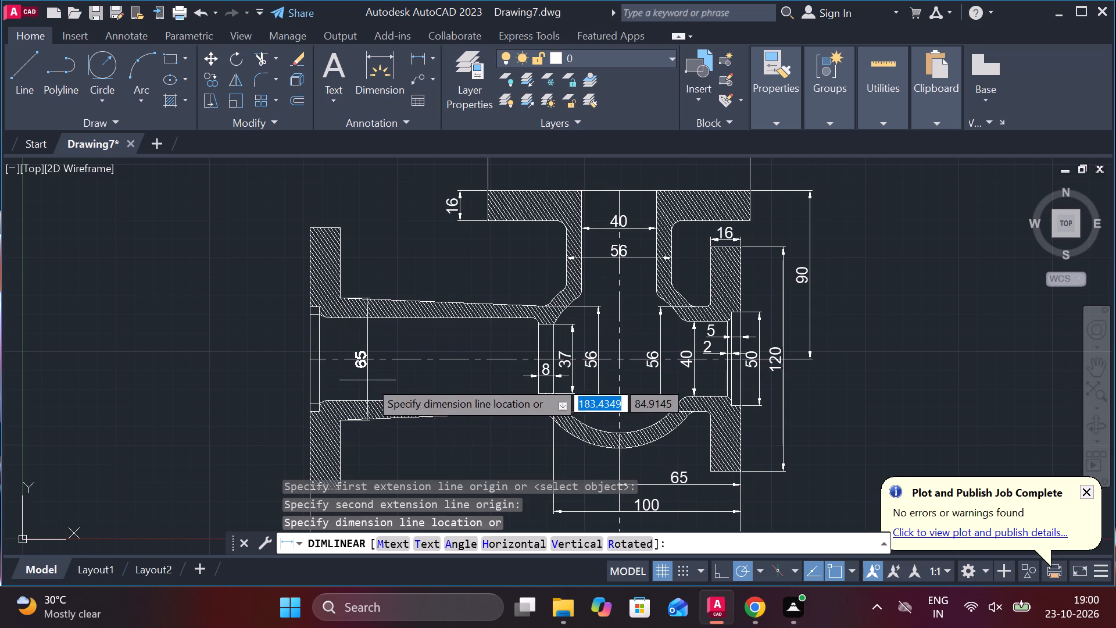
pyautogui.click(385, 373)
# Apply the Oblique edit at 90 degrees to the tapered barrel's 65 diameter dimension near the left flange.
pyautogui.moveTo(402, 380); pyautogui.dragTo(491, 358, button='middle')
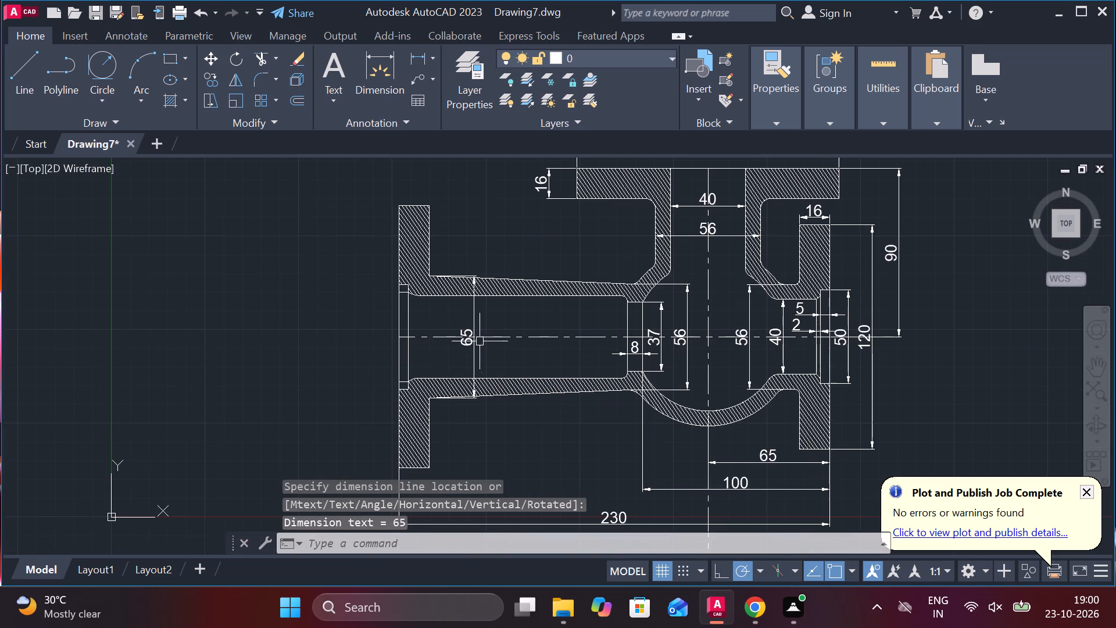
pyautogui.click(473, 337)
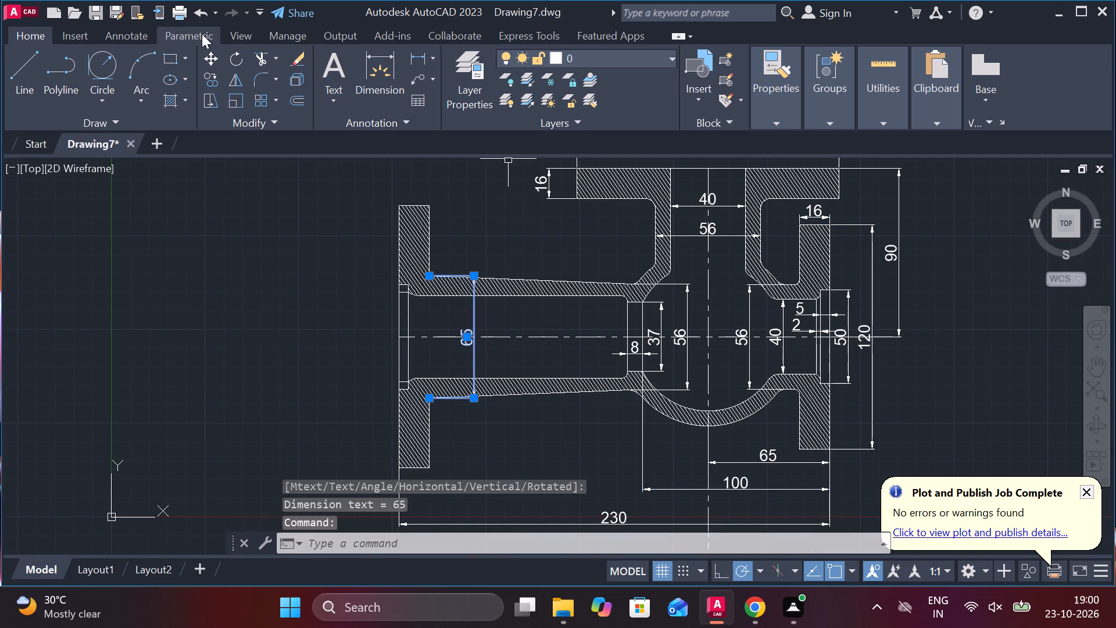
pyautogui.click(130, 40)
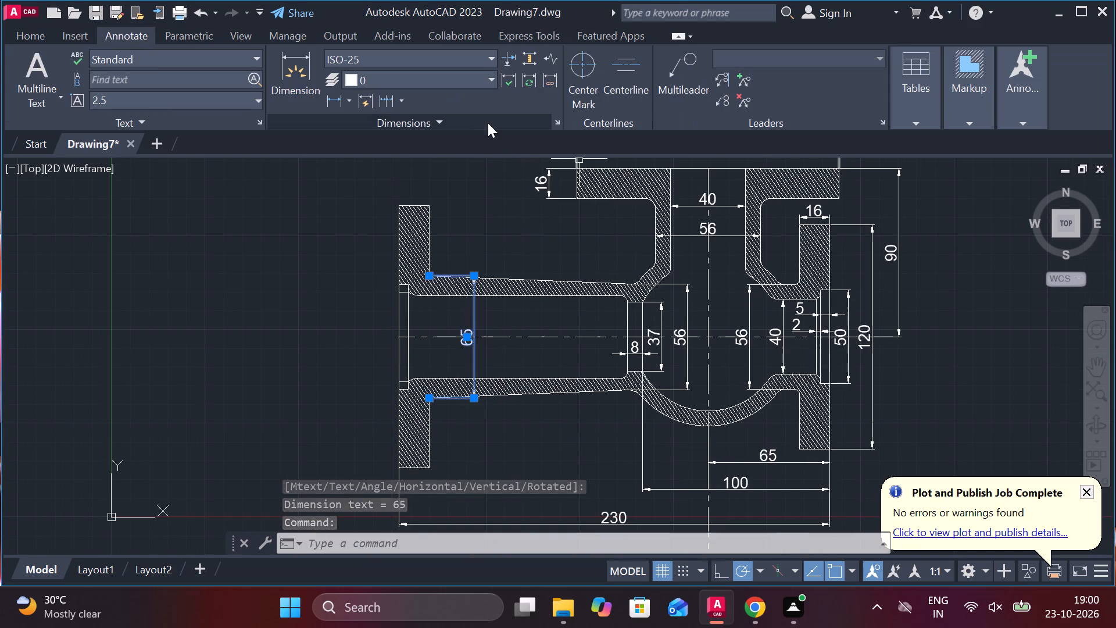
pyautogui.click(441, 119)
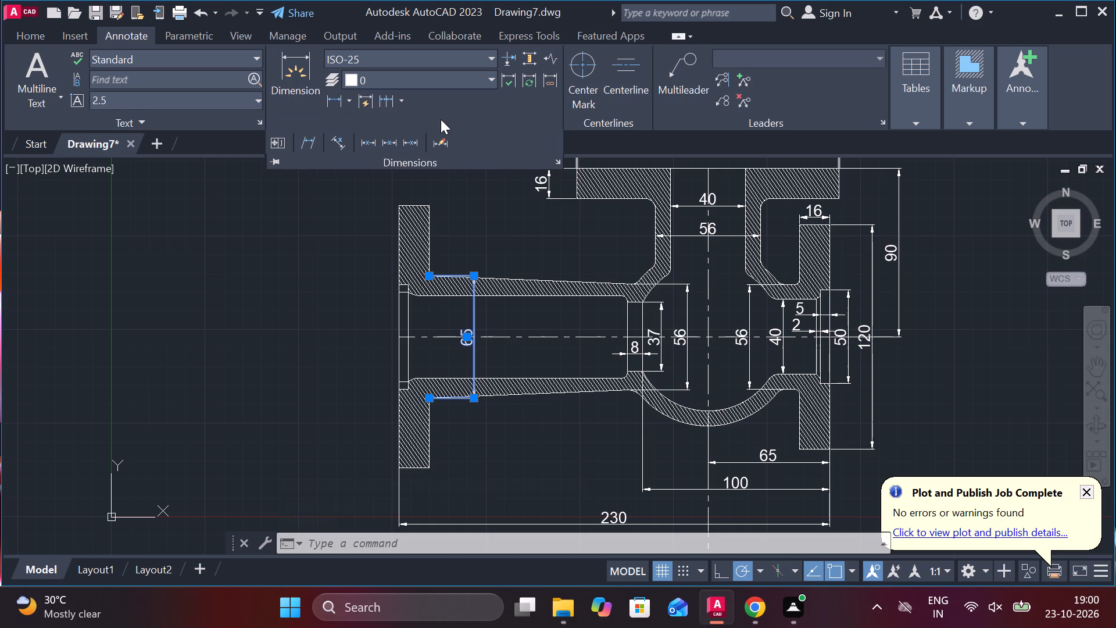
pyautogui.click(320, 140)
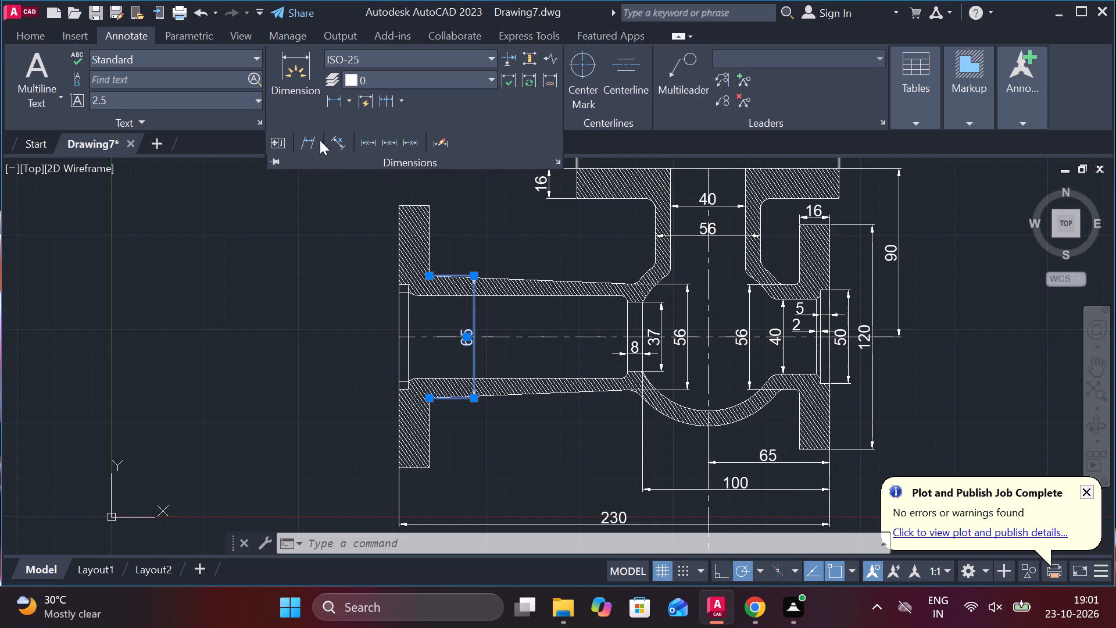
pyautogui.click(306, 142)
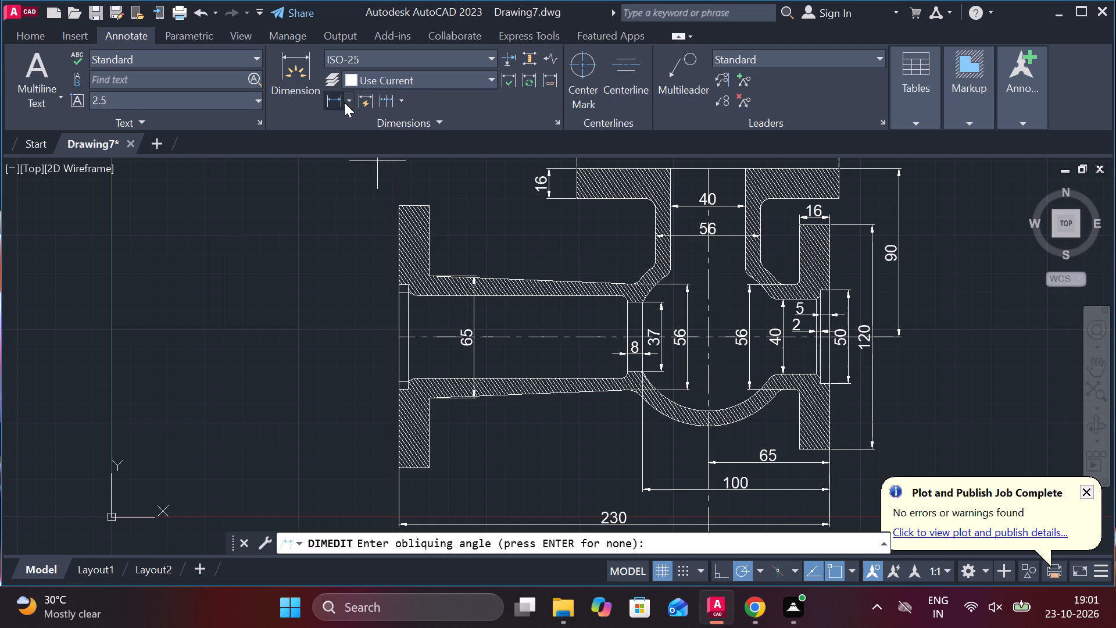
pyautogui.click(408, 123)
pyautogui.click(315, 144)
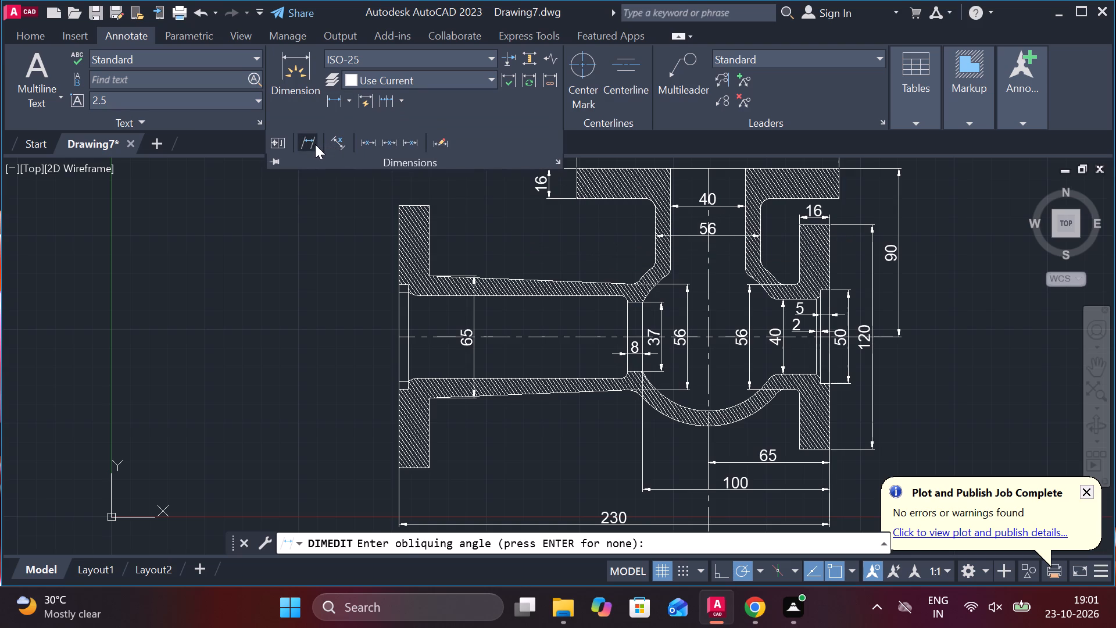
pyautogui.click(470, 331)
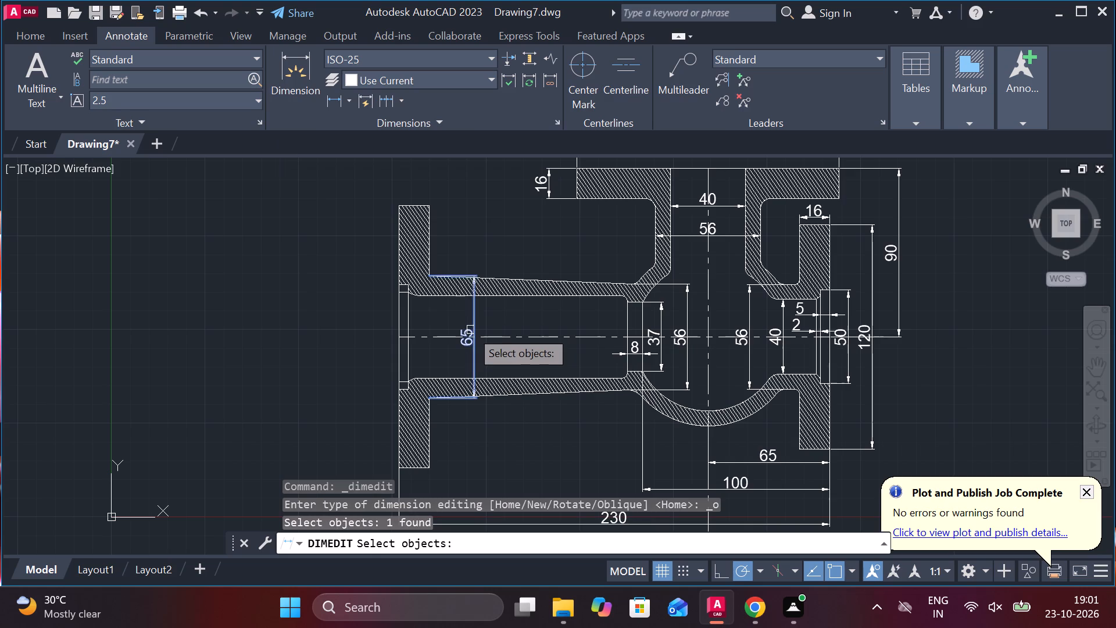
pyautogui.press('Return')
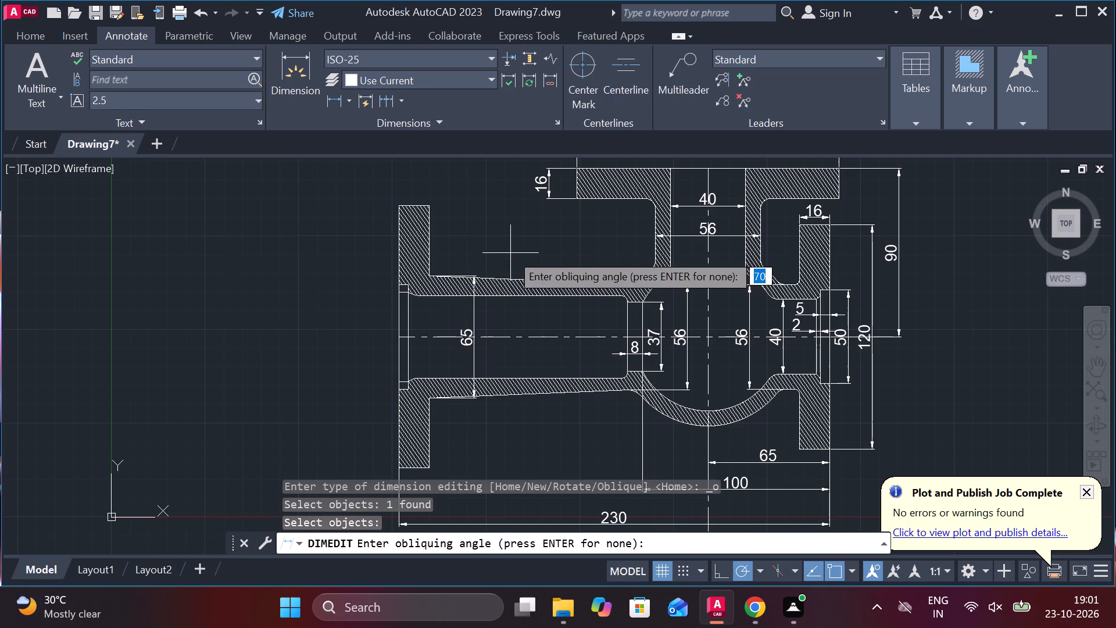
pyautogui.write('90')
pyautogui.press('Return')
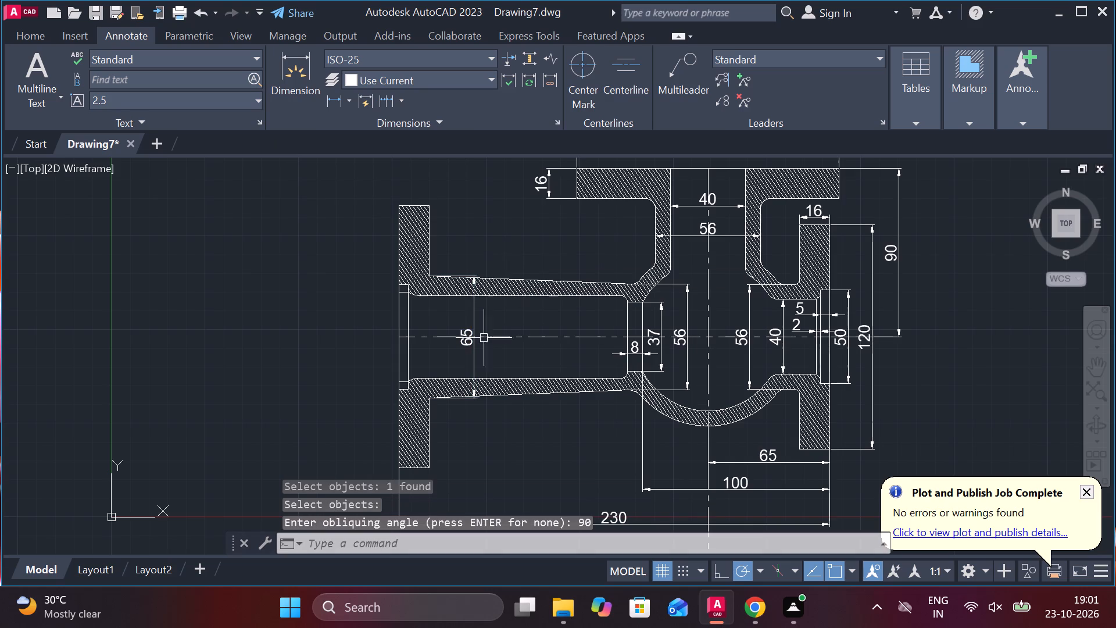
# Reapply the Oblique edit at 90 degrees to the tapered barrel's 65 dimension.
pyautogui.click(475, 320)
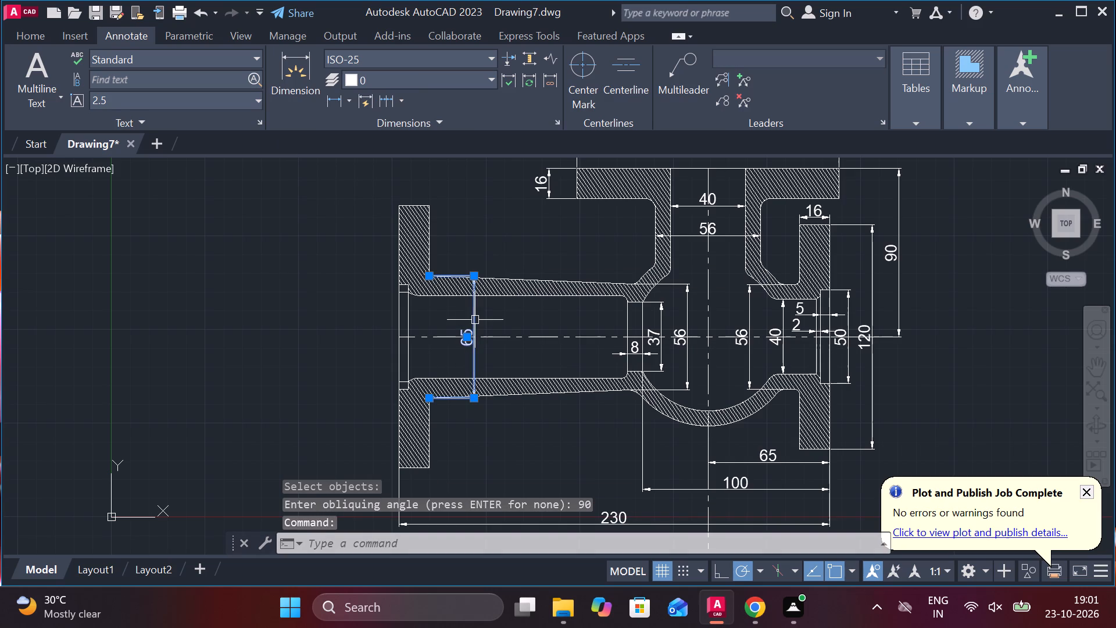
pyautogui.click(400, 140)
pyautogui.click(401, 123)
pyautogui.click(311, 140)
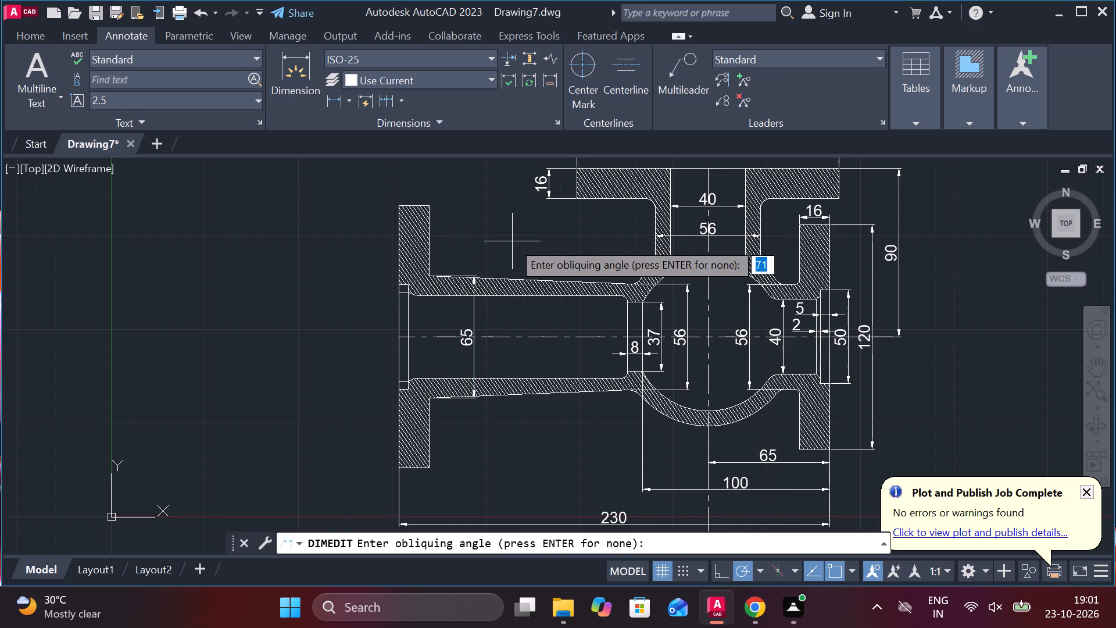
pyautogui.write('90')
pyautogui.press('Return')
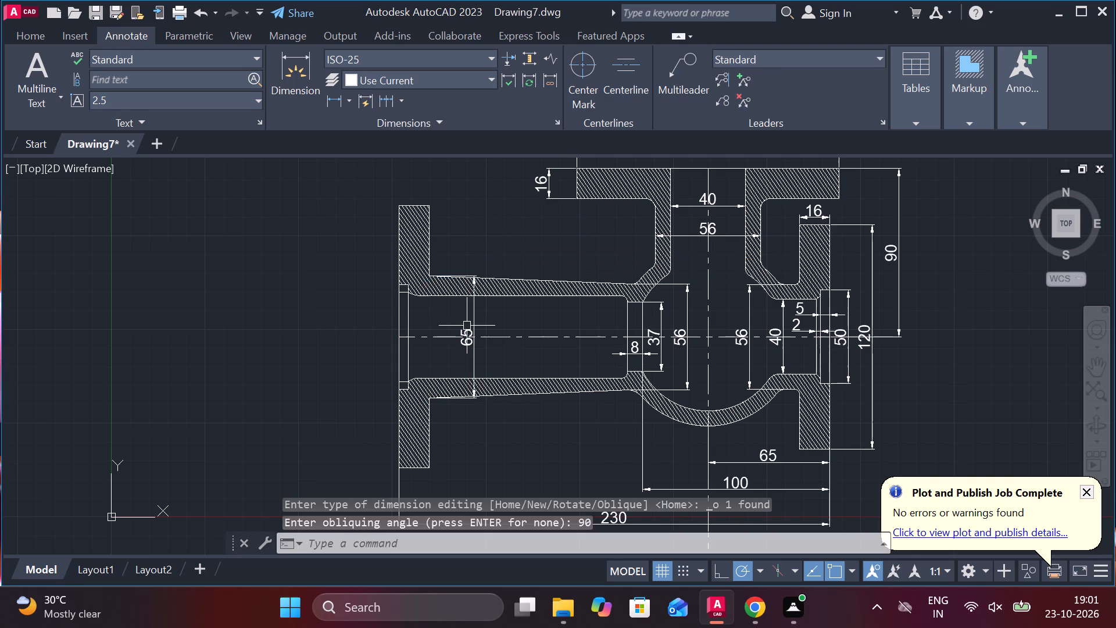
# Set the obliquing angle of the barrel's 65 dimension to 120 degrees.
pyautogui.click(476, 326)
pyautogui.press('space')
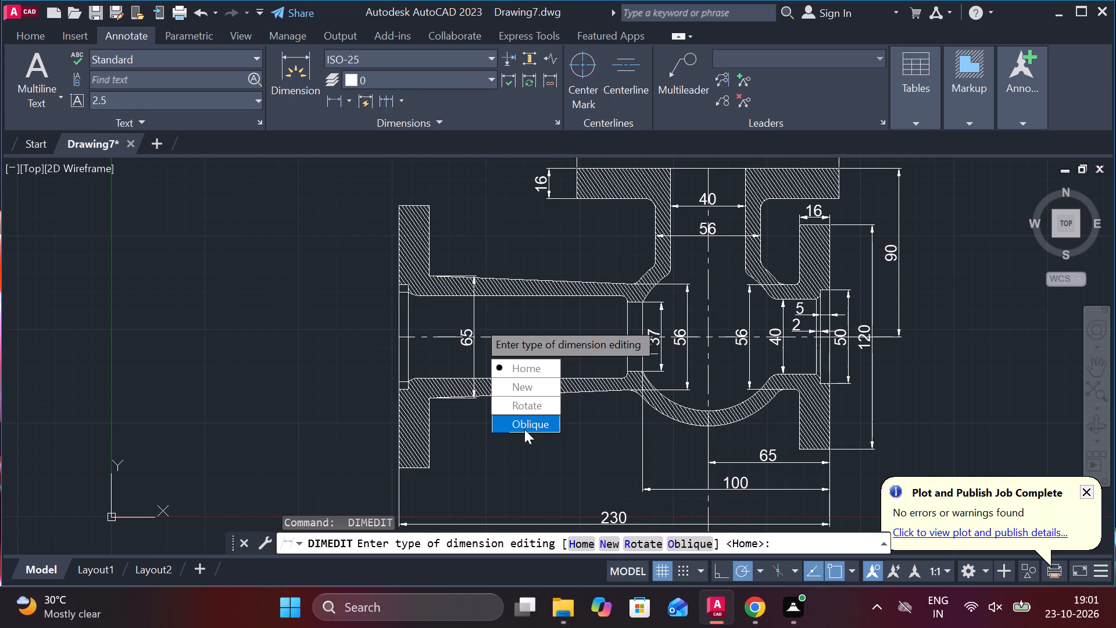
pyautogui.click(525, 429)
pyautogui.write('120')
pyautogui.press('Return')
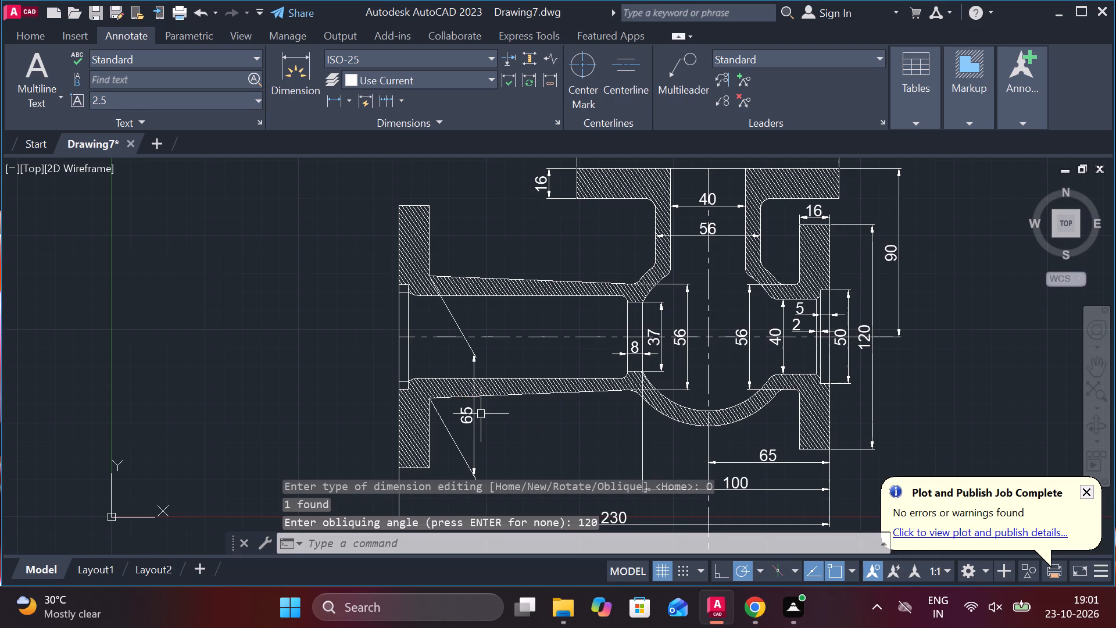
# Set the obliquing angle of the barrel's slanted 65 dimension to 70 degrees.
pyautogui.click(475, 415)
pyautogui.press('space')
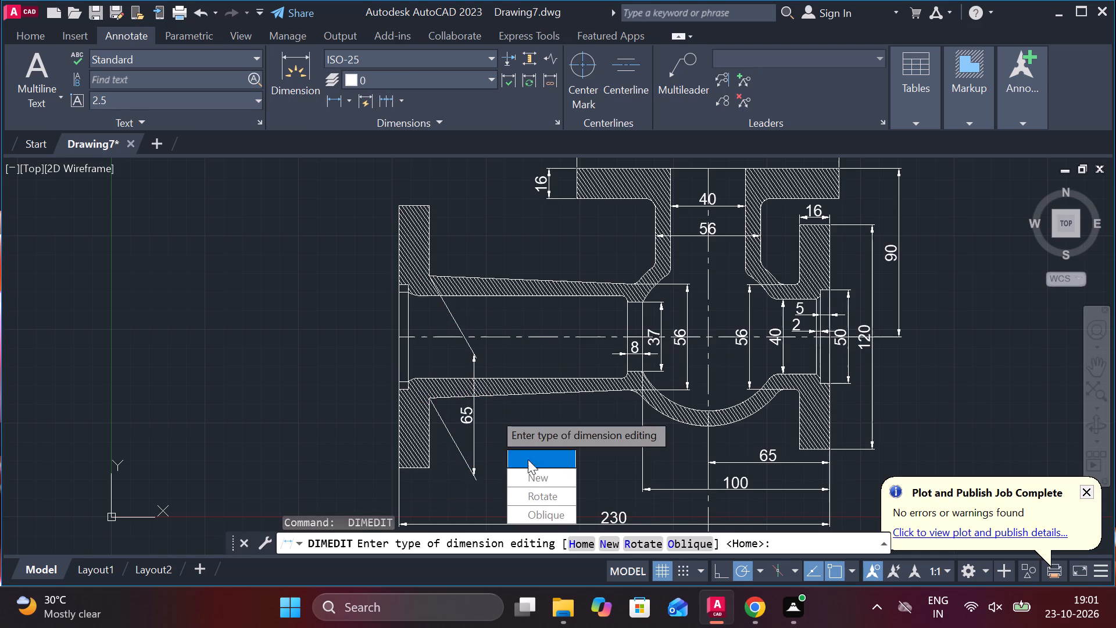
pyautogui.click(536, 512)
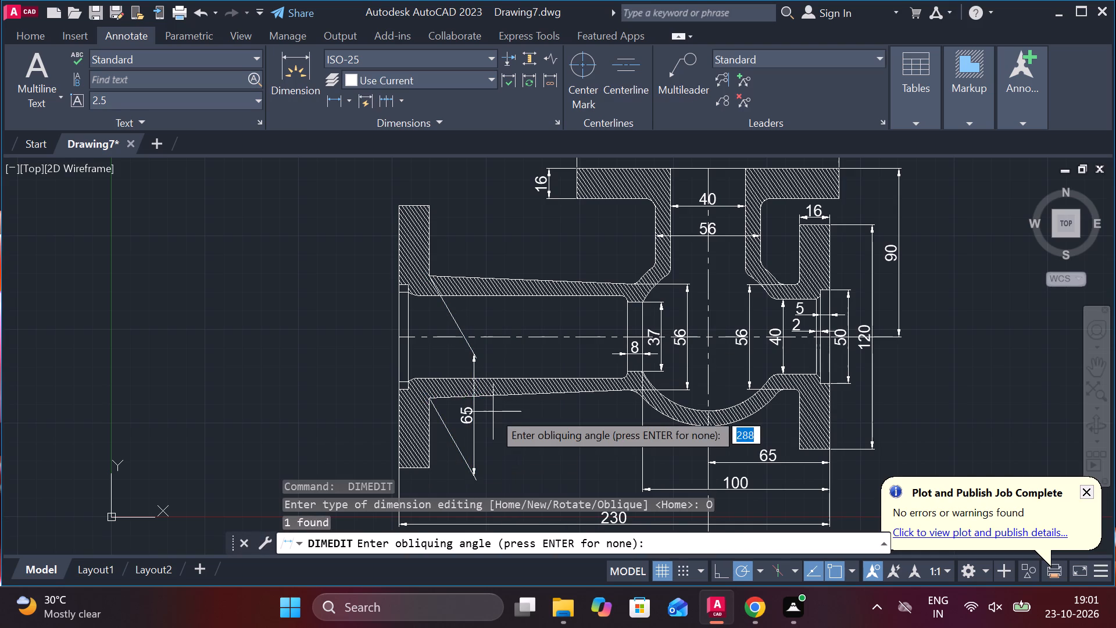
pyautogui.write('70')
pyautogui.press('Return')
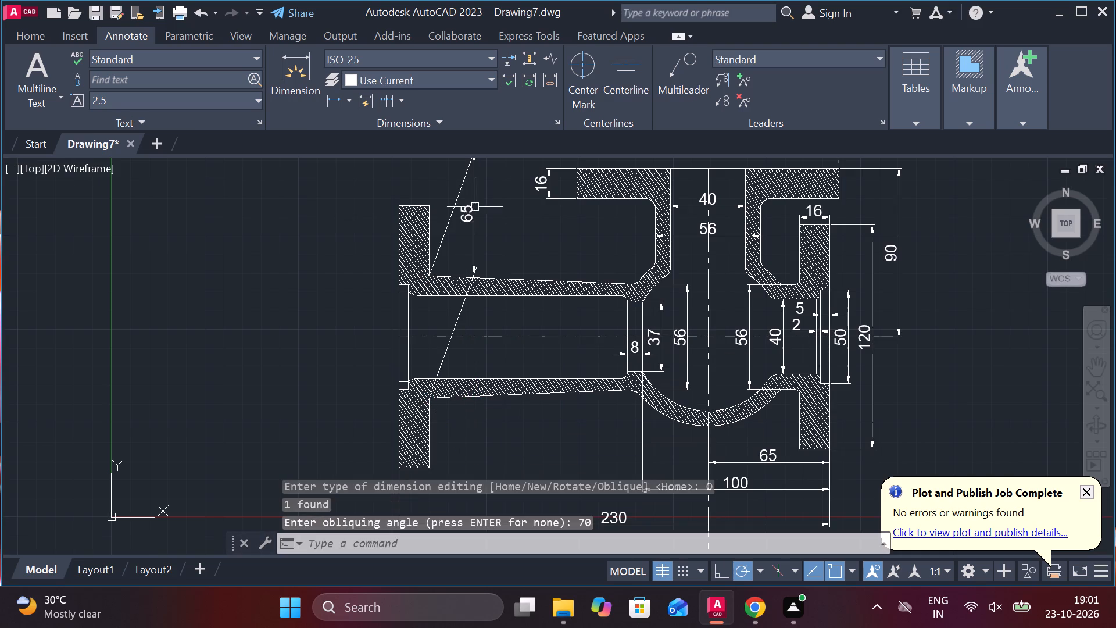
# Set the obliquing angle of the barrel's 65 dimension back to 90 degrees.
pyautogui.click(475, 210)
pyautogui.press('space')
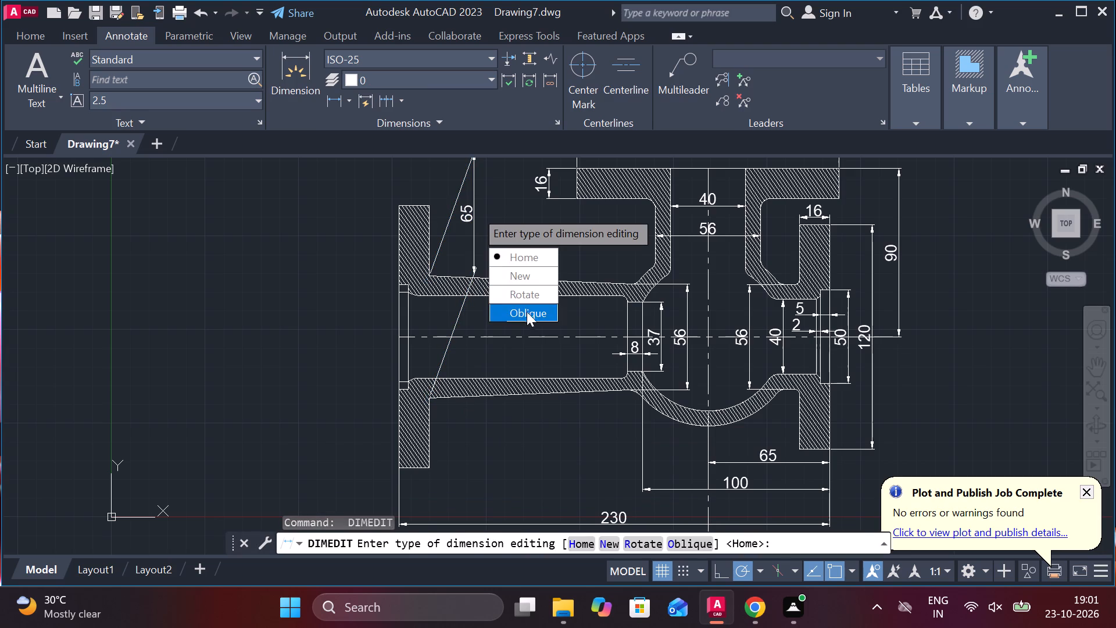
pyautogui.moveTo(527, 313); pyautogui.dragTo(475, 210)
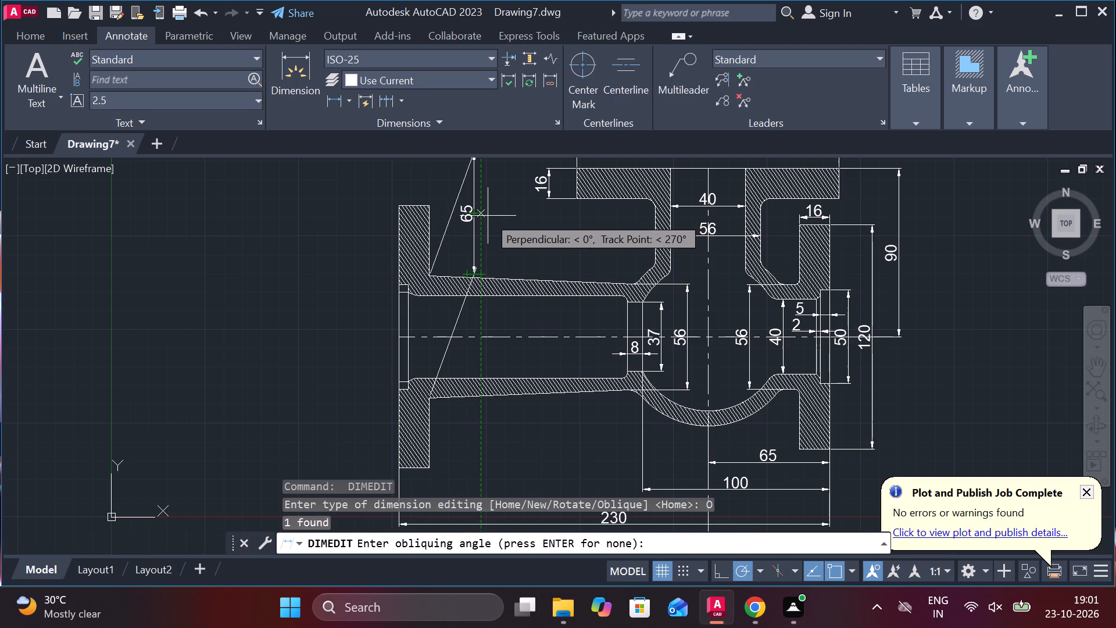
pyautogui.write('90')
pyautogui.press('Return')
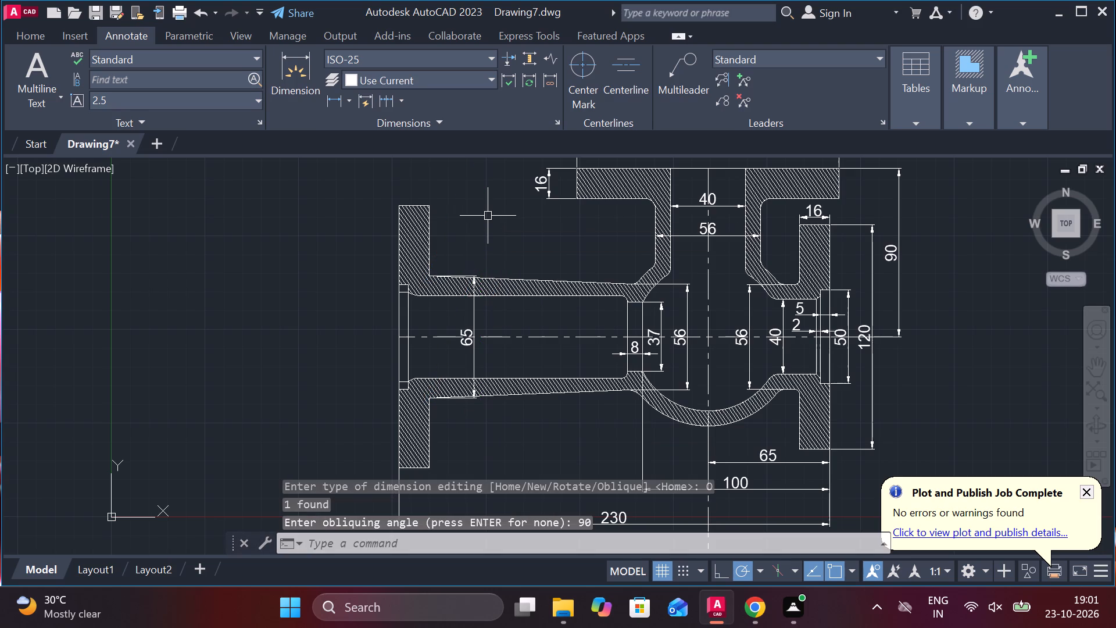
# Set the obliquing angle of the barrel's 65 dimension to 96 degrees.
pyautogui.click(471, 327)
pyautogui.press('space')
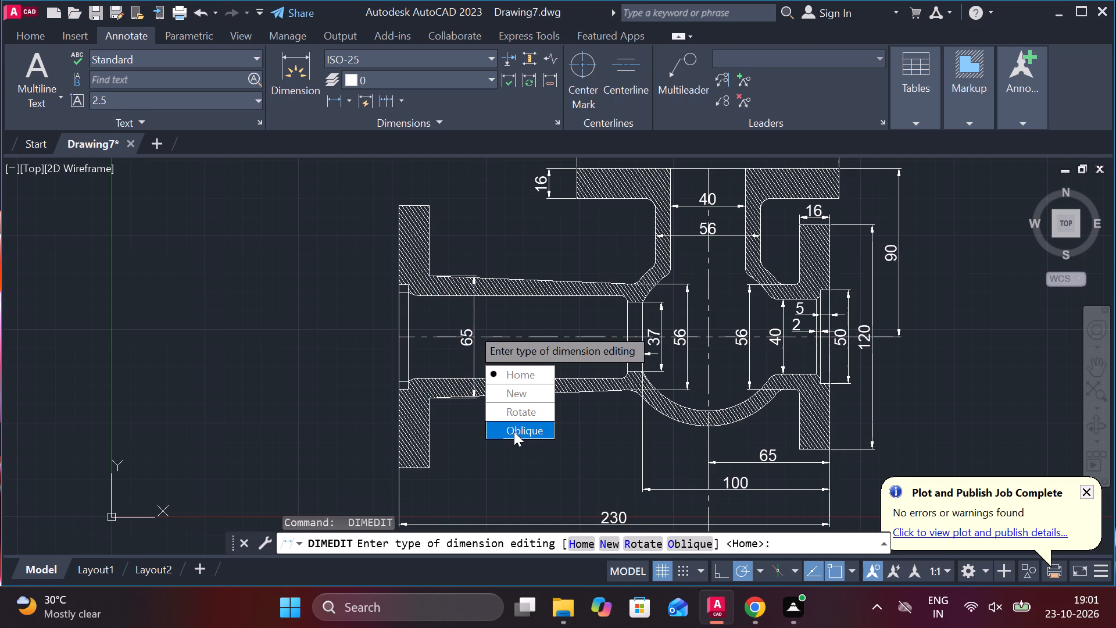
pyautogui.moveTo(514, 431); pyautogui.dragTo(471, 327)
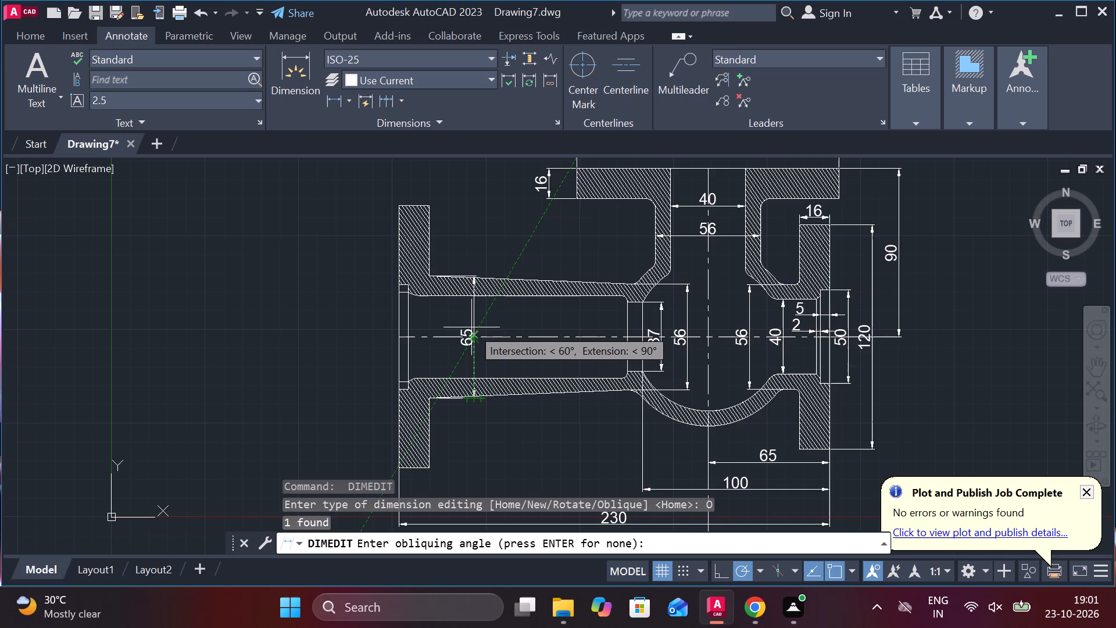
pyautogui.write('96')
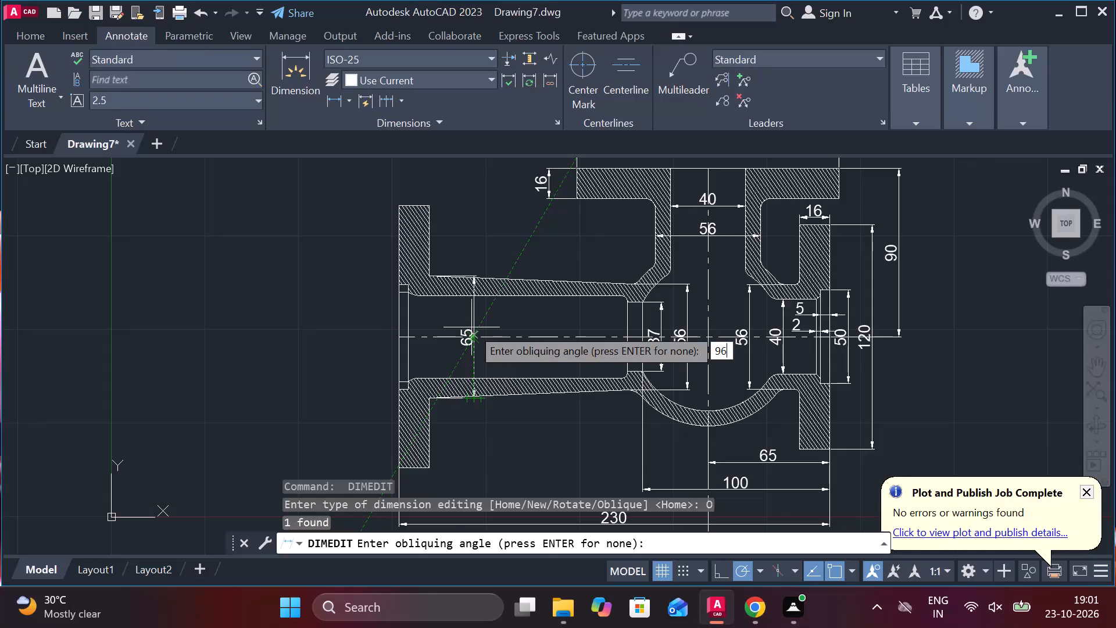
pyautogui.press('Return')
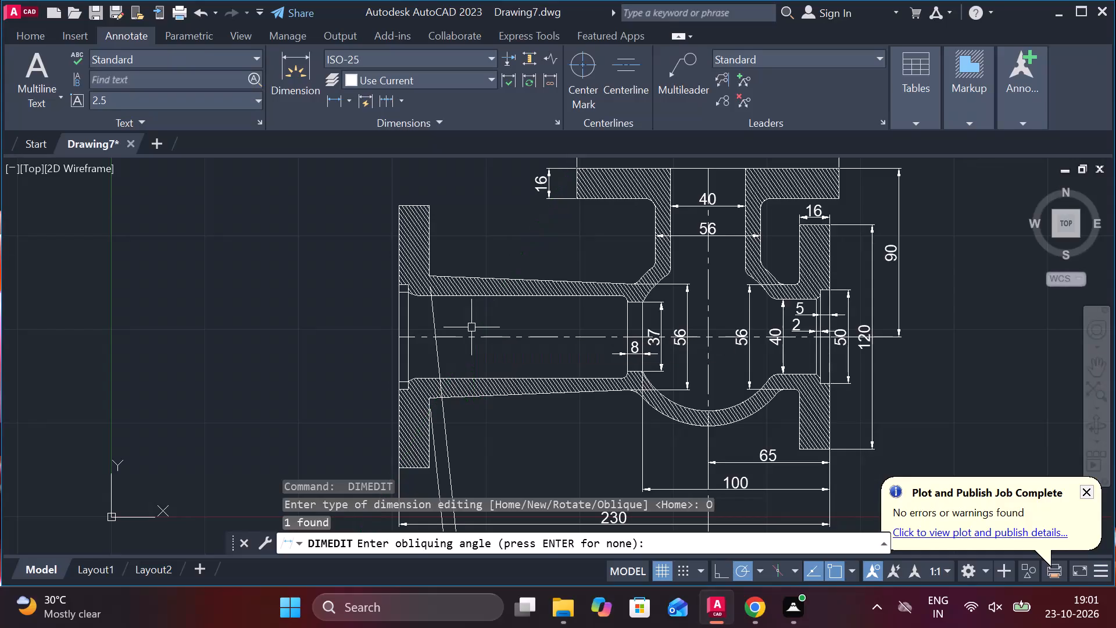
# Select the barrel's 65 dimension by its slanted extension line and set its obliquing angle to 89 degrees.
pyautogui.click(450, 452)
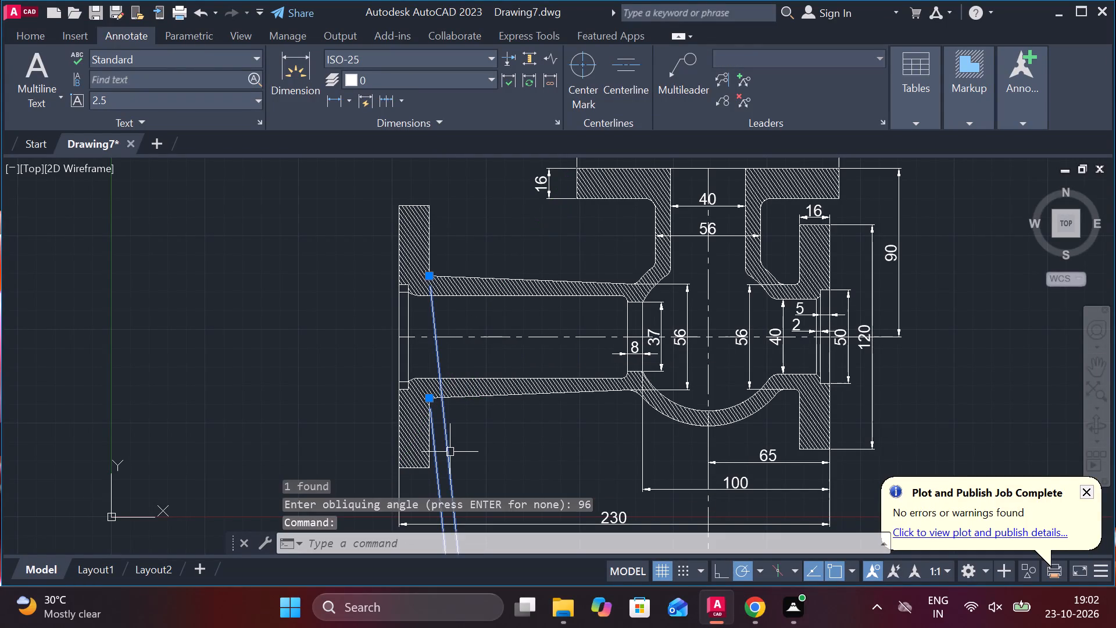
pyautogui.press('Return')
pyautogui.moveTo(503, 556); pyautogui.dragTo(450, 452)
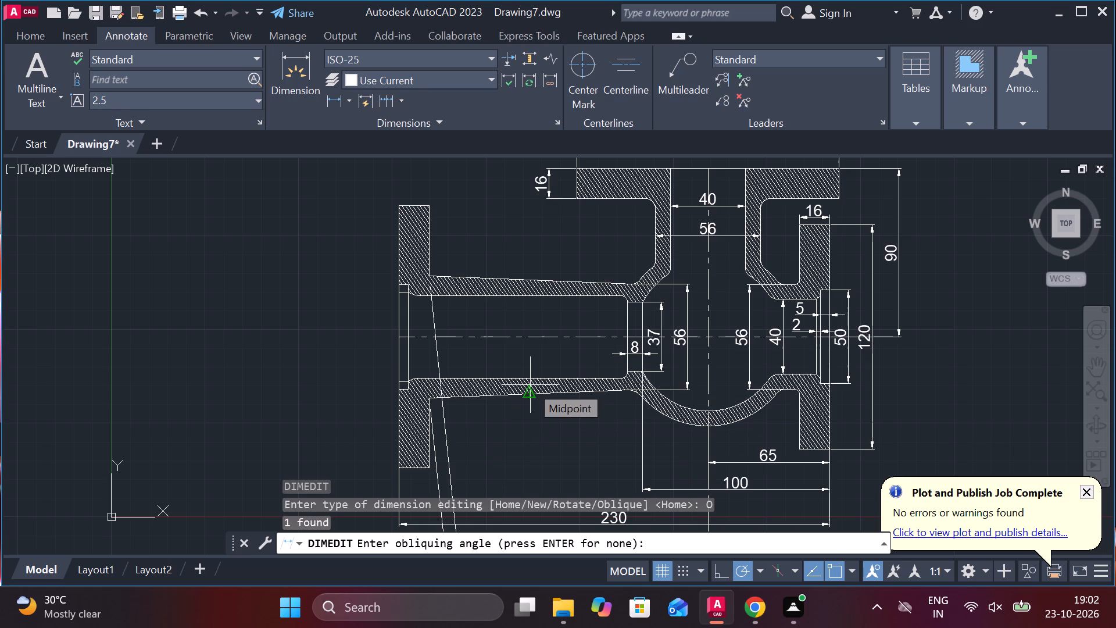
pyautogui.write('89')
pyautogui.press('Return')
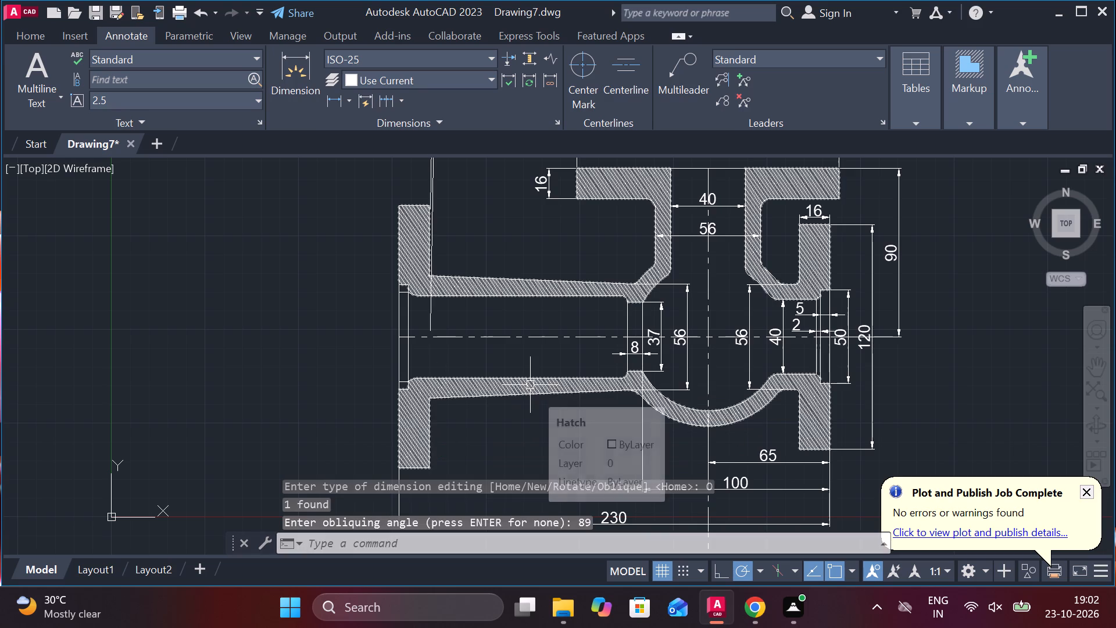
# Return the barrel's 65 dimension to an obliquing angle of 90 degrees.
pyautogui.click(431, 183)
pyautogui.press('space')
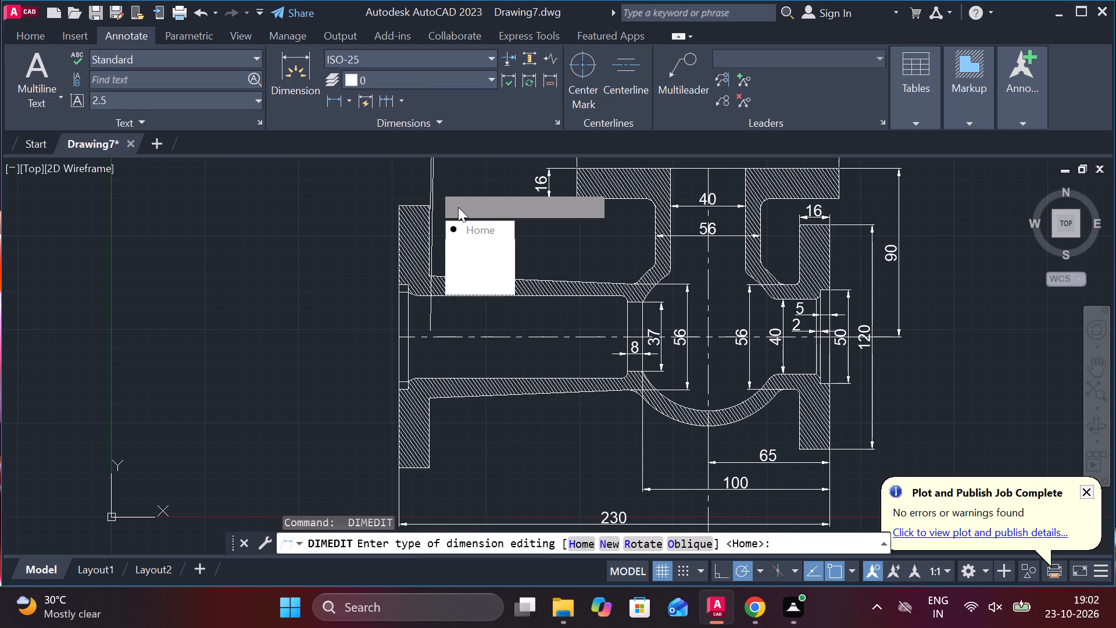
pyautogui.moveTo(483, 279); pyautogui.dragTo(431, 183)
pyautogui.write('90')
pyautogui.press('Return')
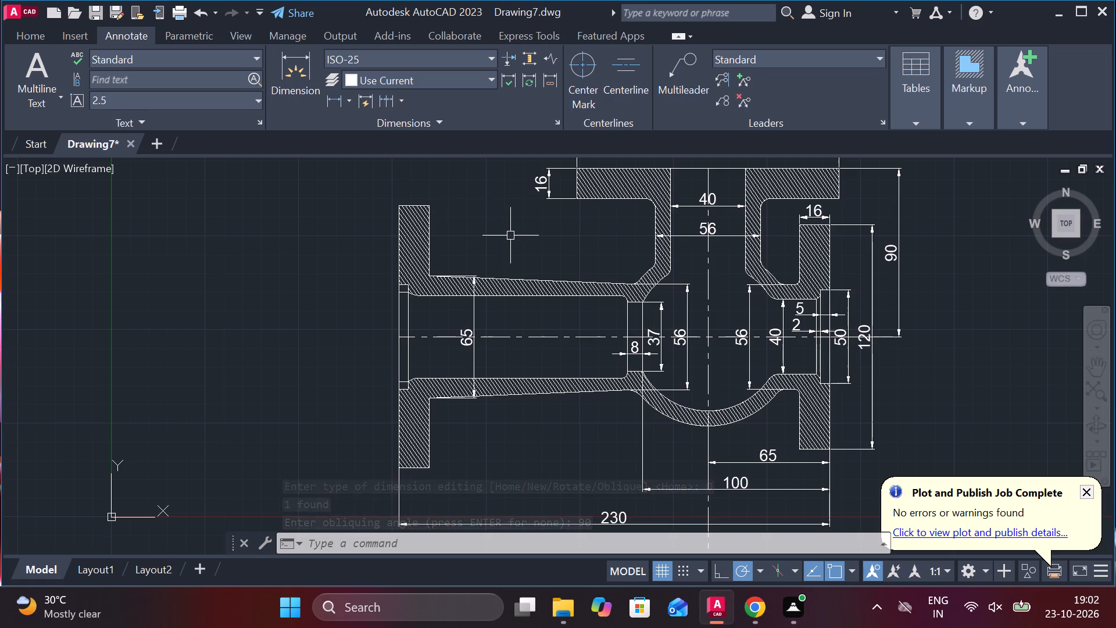
# Set the obliquing angle of the barrel's 65 dimension to 97 degrees.
pyautogui.scroll(1, 488, 359)
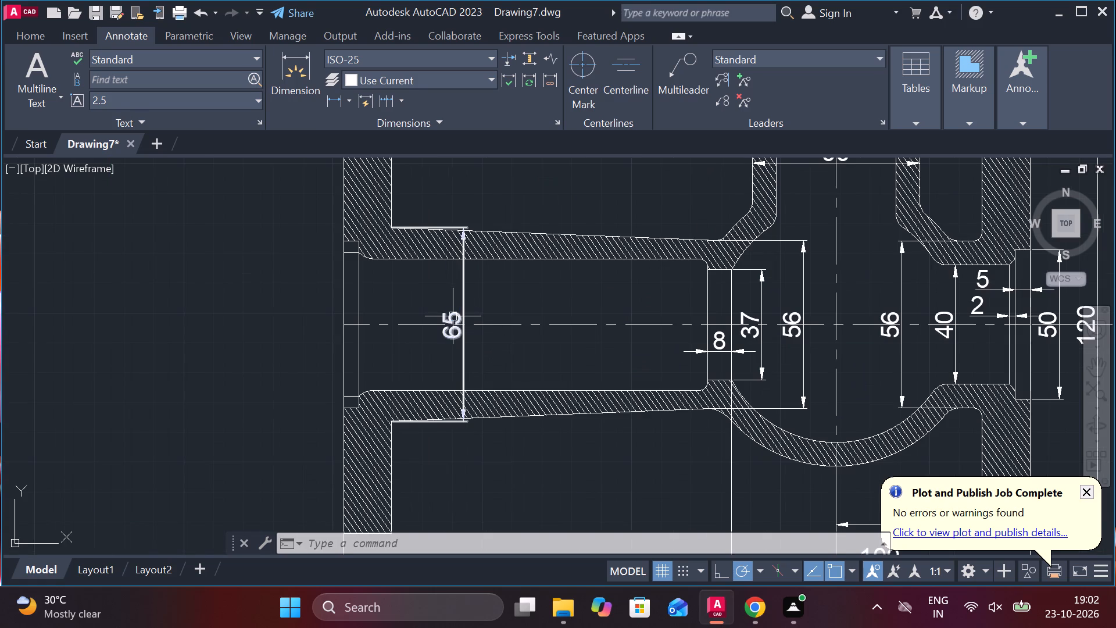
pyautogui.click(455, 317)
pyautogui.press('space')
pyautogui.moveTo(509, 418); pyautogui.dragTo(455, 317)
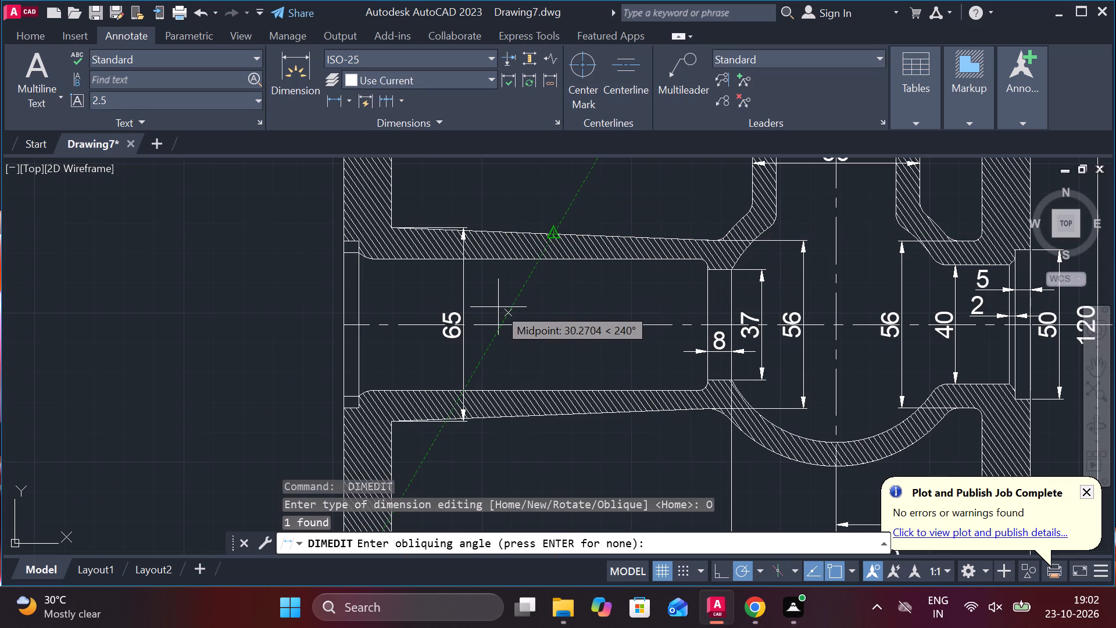
pyautogui.press('9')
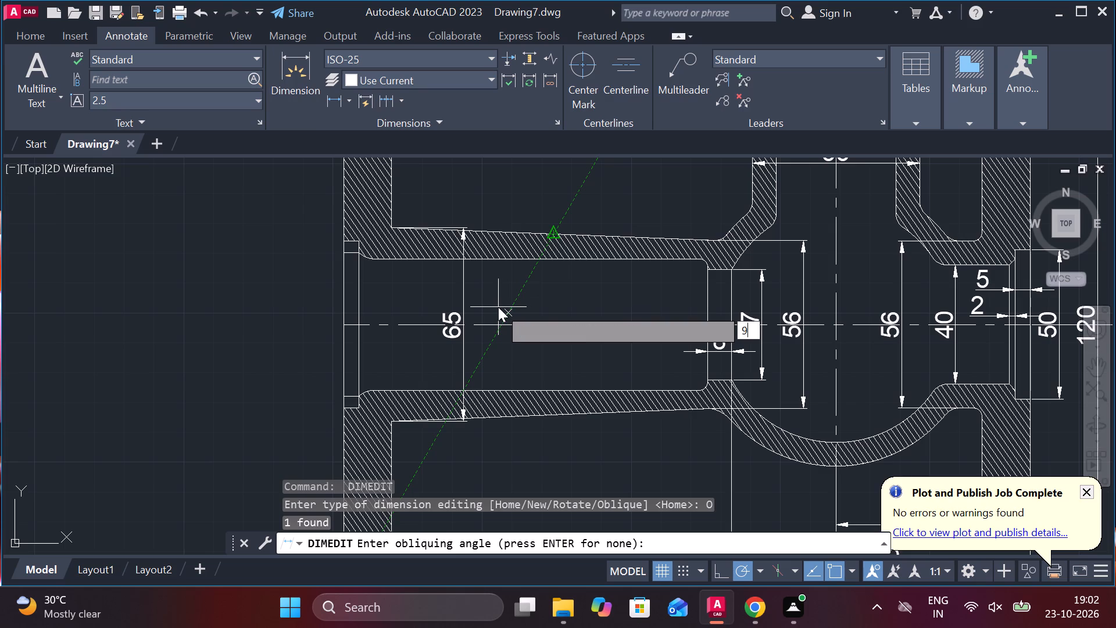
pyautogui.press('7')
pyautogui.press('Return')
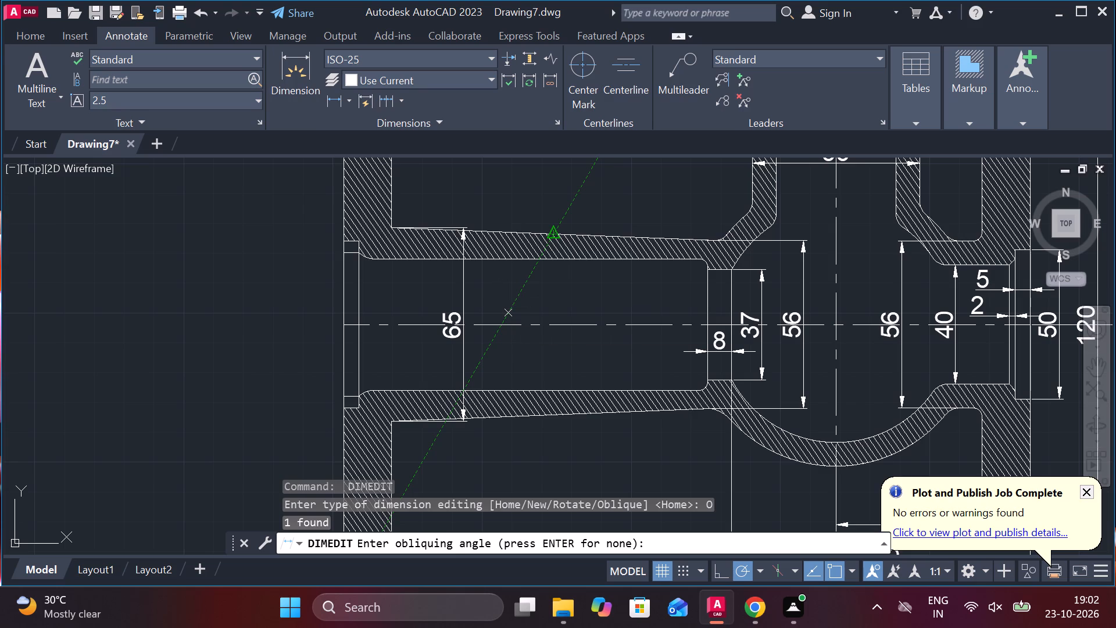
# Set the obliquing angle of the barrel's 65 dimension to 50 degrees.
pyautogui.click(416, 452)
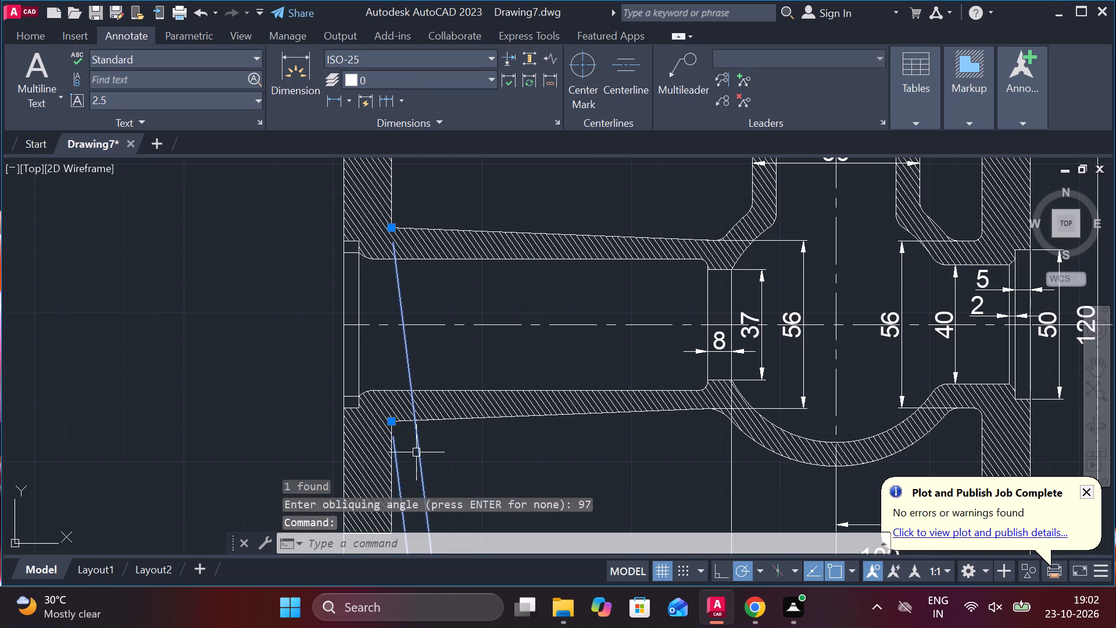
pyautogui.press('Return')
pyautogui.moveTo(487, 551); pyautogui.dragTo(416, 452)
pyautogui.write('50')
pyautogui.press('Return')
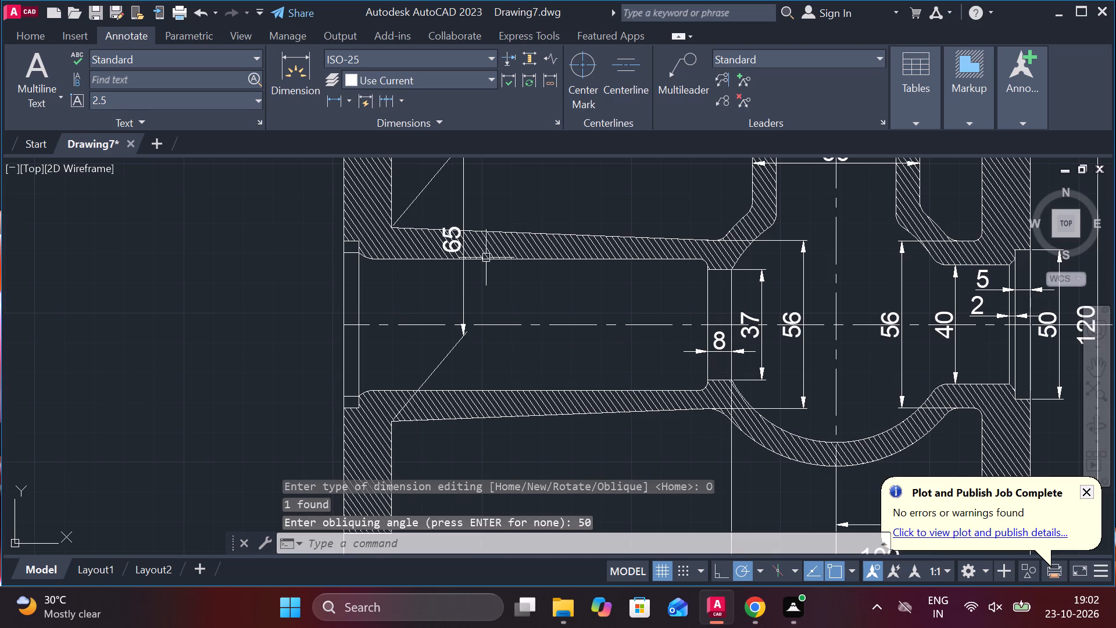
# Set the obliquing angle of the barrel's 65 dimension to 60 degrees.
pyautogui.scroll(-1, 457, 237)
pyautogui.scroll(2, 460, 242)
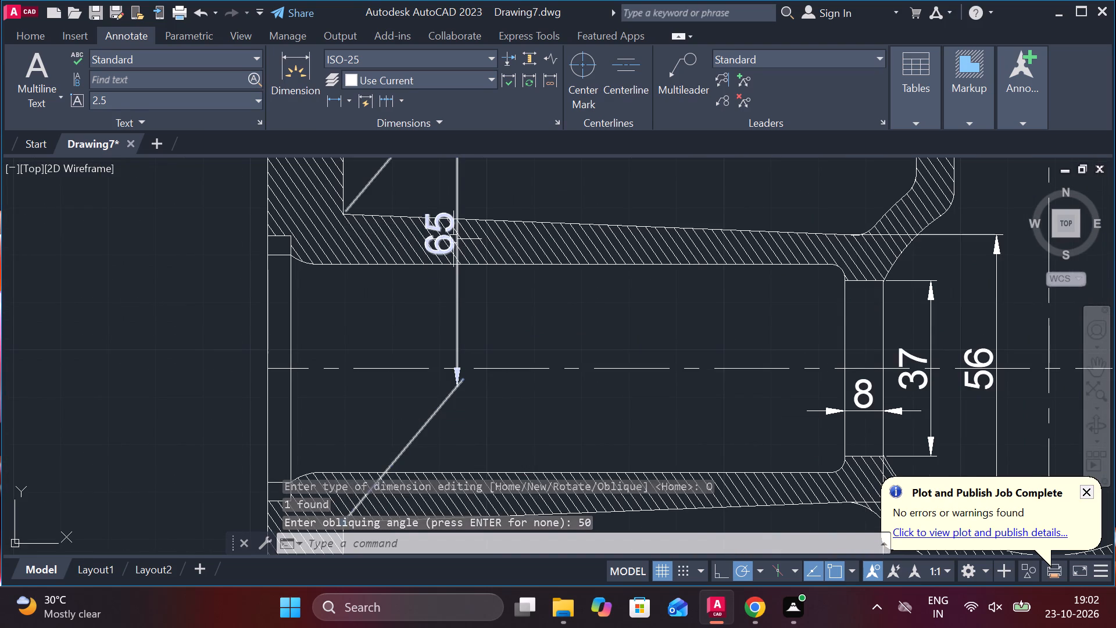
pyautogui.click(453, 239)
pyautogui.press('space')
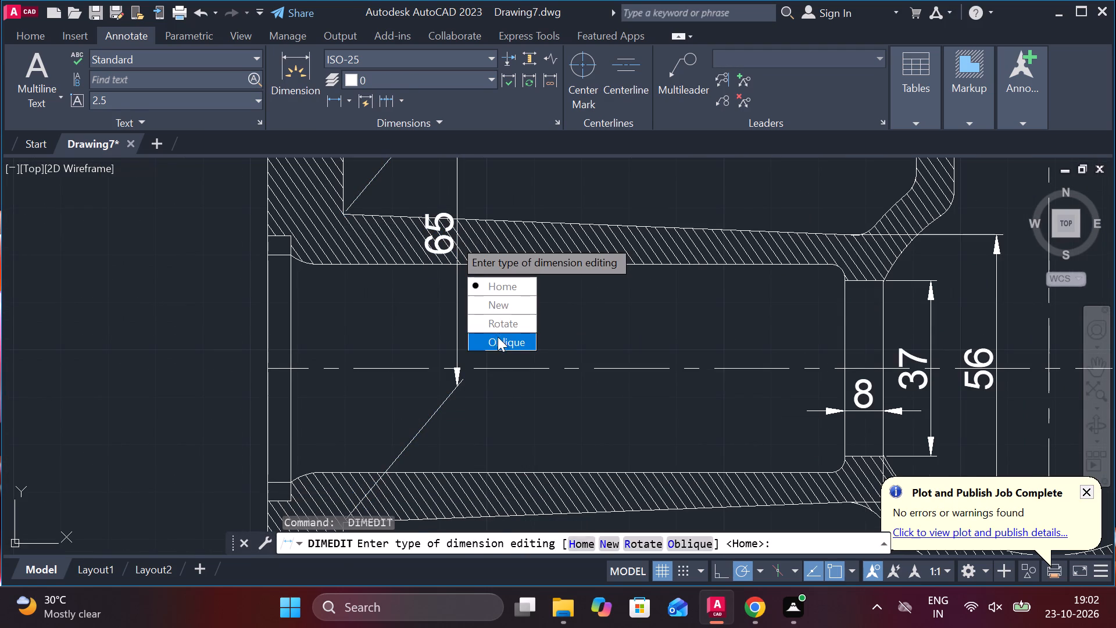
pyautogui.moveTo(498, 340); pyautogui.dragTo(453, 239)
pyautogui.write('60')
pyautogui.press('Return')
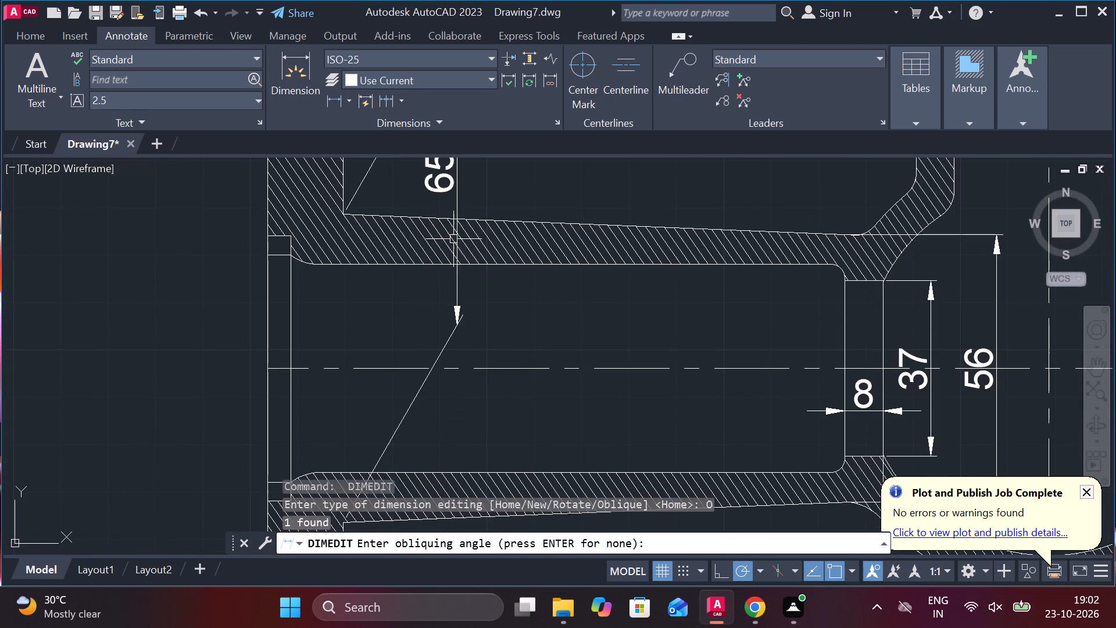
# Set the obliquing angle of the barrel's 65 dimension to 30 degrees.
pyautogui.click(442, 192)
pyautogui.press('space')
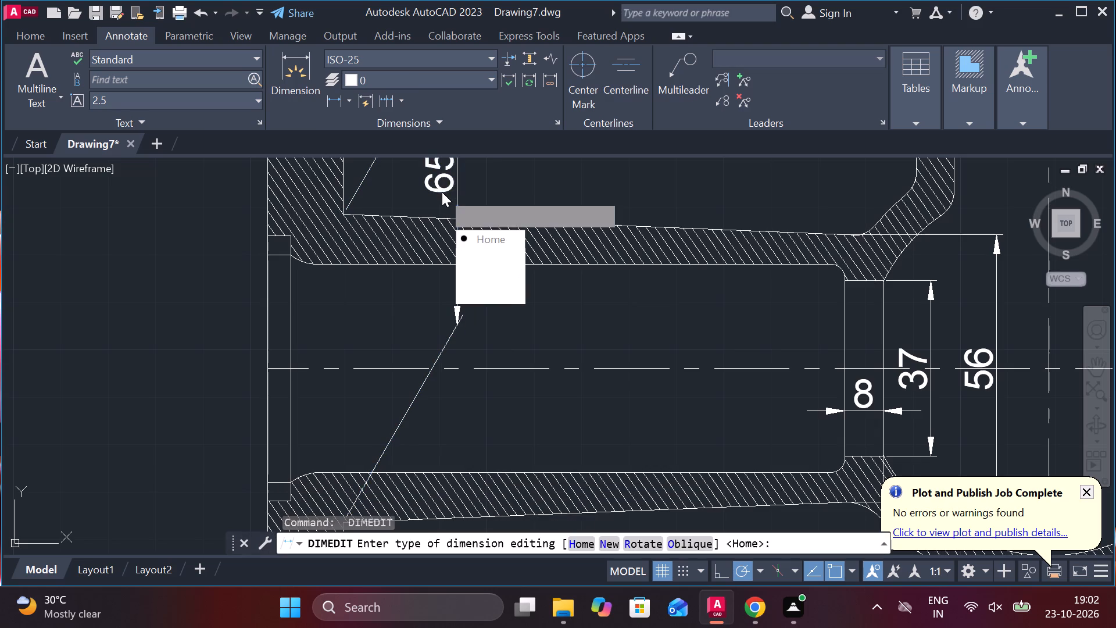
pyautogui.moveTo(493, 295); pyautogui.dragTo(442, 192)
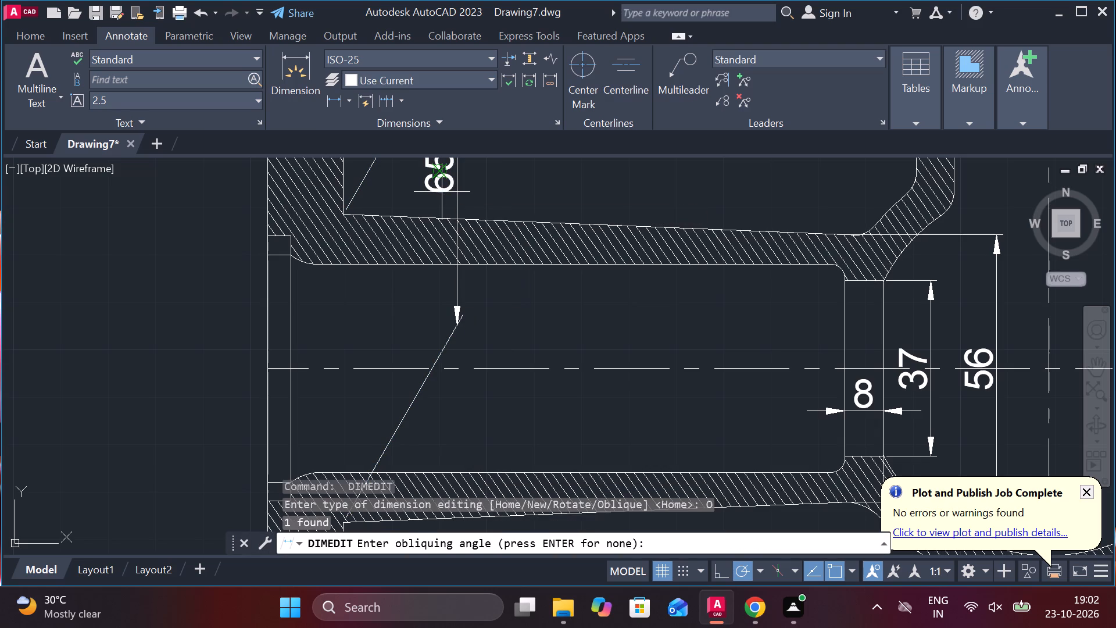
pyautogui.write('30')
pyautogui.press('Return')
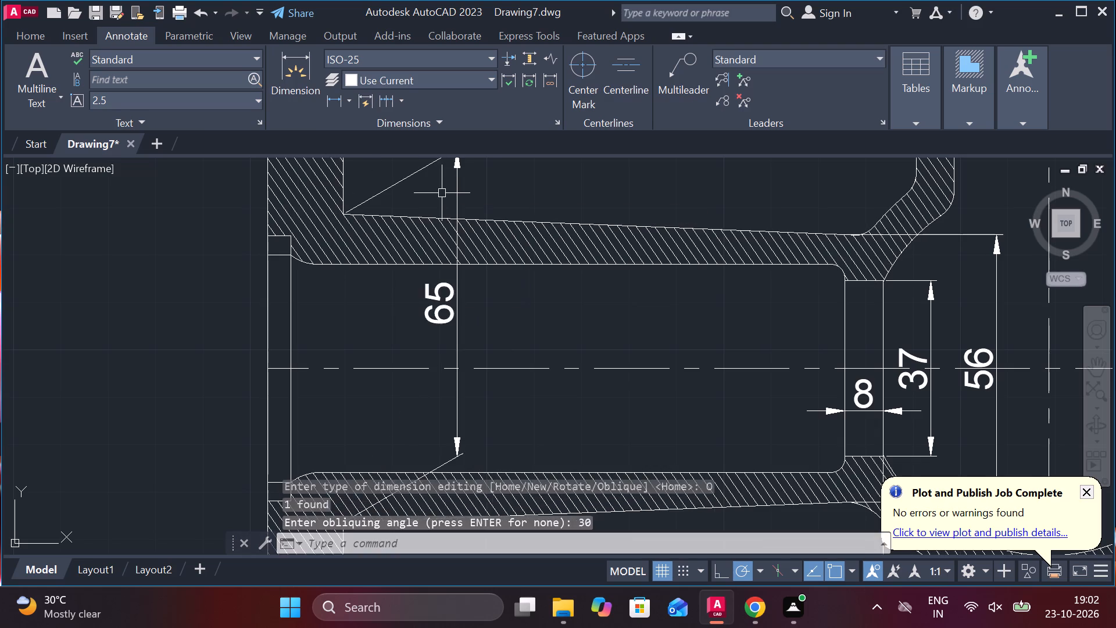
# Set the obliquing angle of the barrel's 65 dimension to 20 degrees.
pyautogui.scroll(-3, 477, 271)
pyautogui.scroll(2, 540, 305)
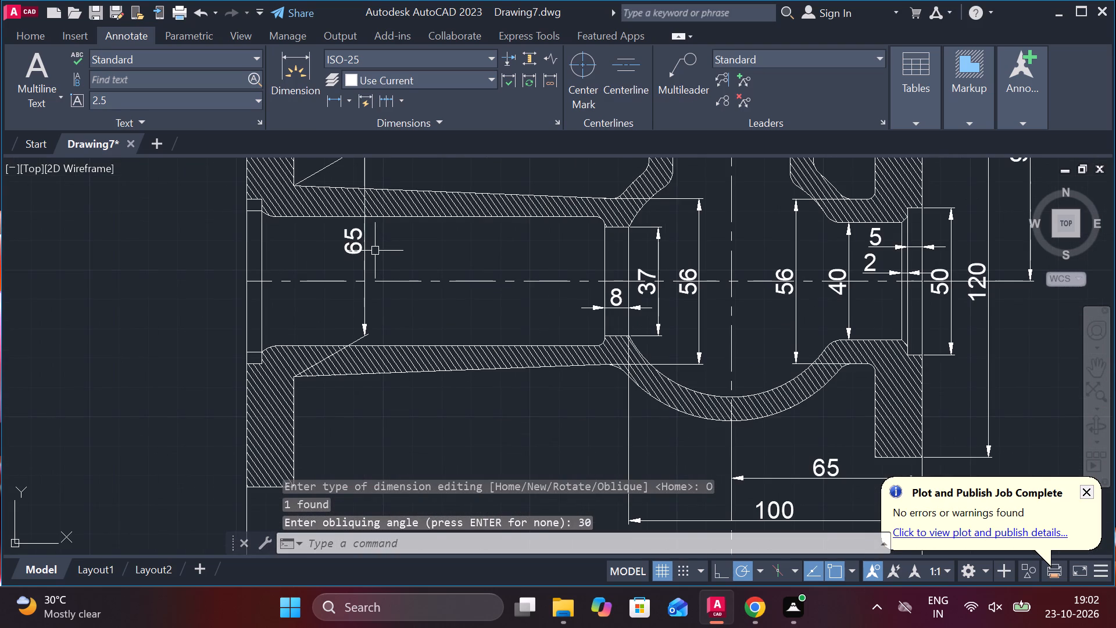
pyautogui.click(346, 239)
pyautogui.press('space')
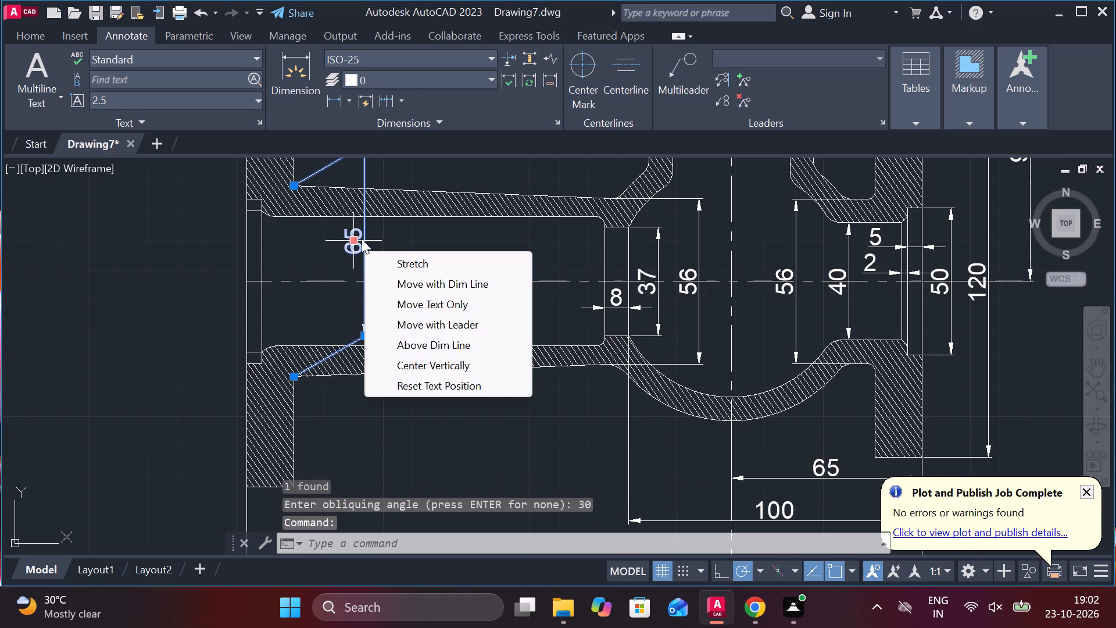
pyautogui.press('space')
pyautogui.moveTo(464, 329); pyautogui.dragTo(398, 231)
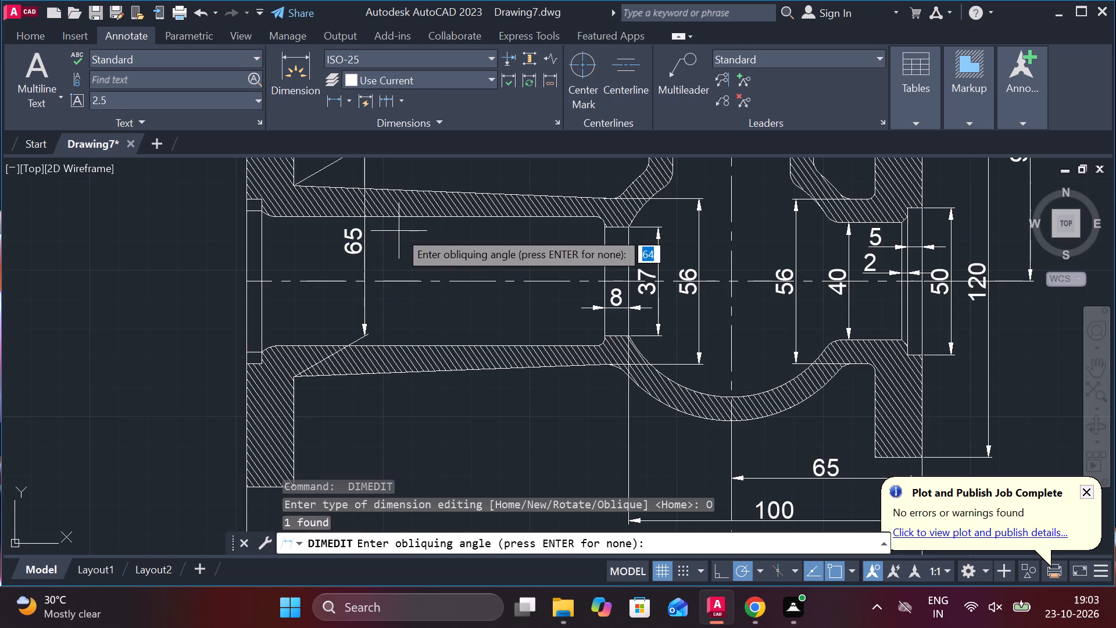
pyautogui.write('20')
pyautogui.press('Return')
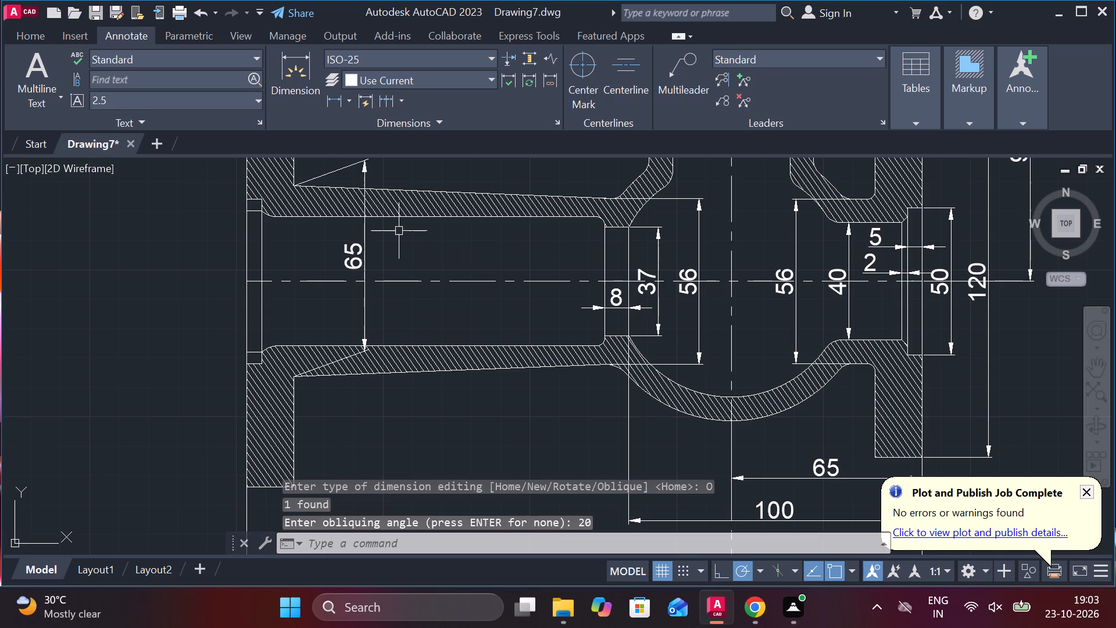
# Set the obliquing angle of the barrel's 65 dimension to 10 degrees.
pyautogui.click(359, 263)
pyautogui.press('space')
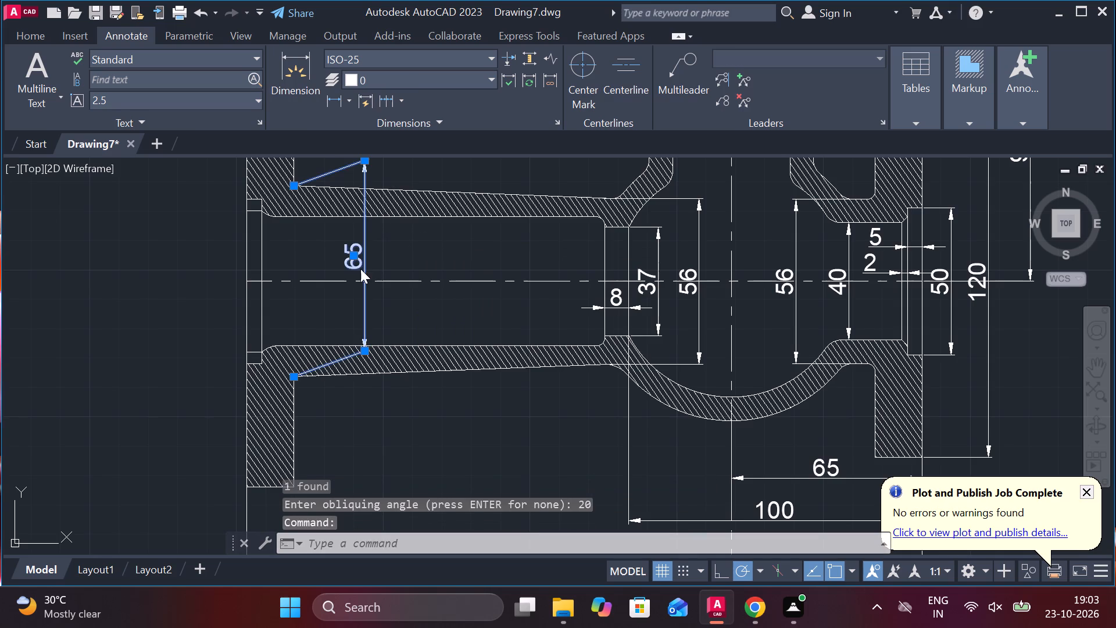
pyautogui.moveTo(398, 376); pyautogui.dragTo(360, 269)
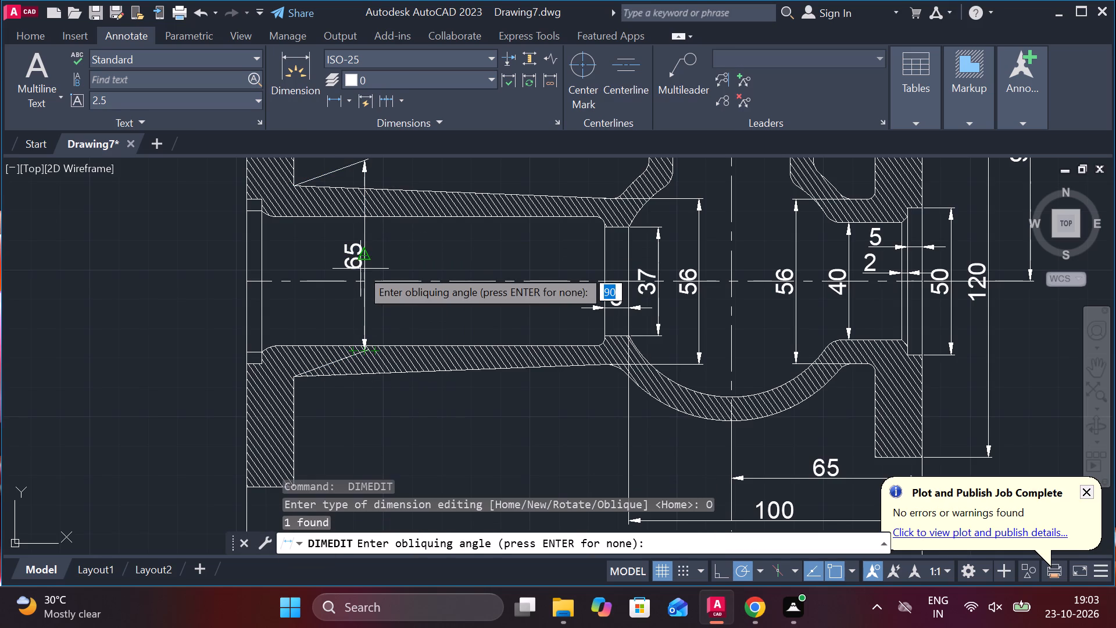
pyautogui.write('10')
pyautogui.press('Return')
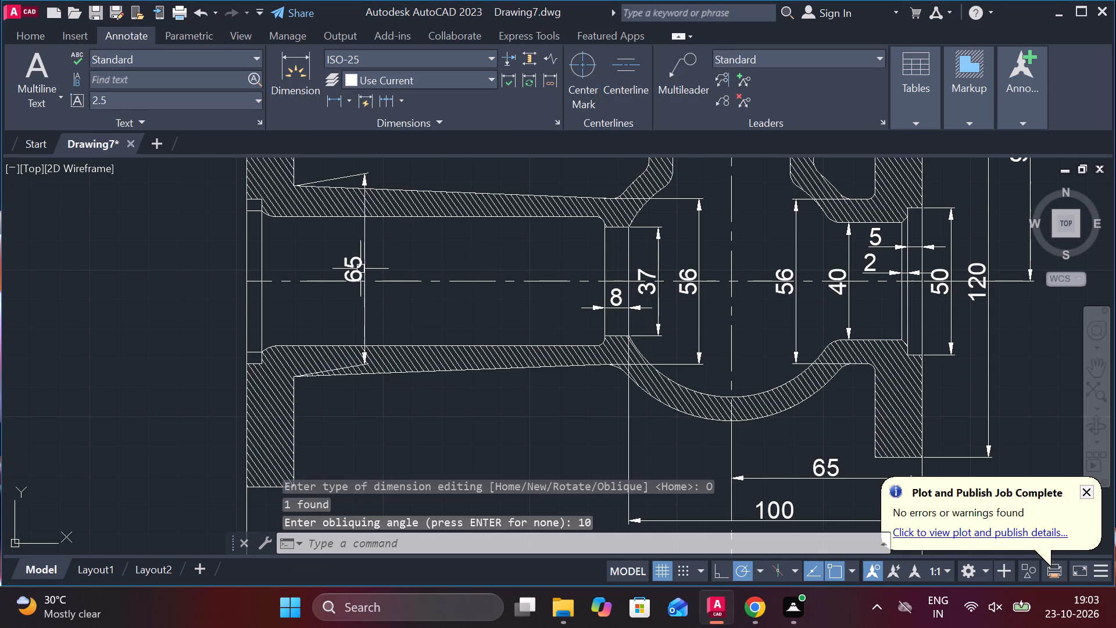
pyautogui.scroll(-1, 360, 269)
pyautogui.moveTo(254, 306); pyautogui.dragTo(328, 306, button='middle')
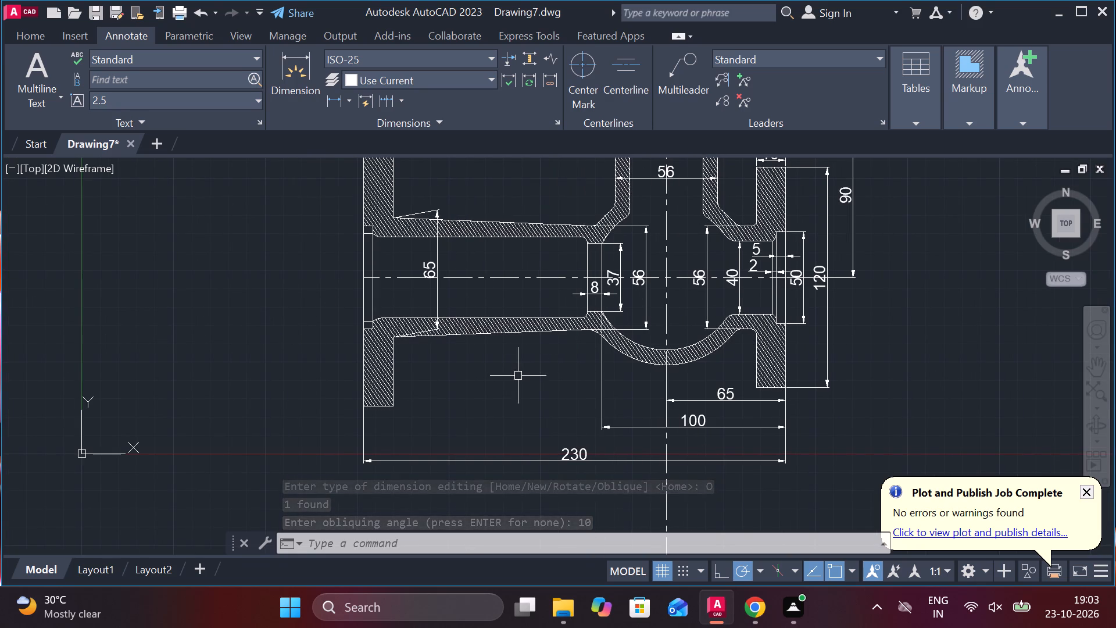
pyautogui.press('Escape')
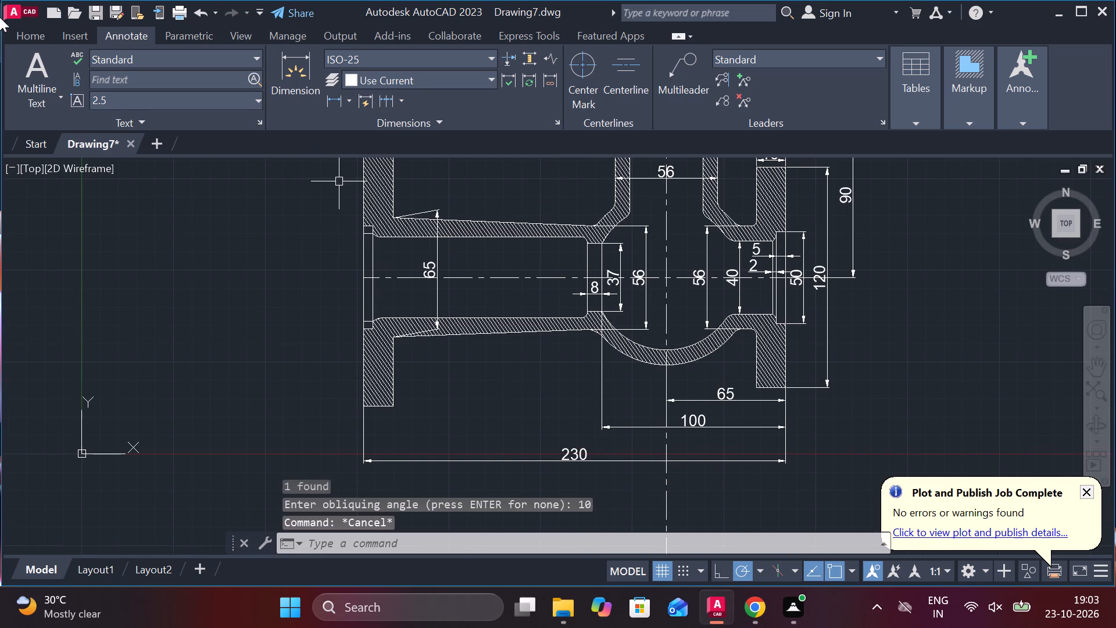
# Add a vertical linear dimension for the tapered barrel's bore diameter, placed inside the bore near its narrow end.
pyautogui.click(16, 36)
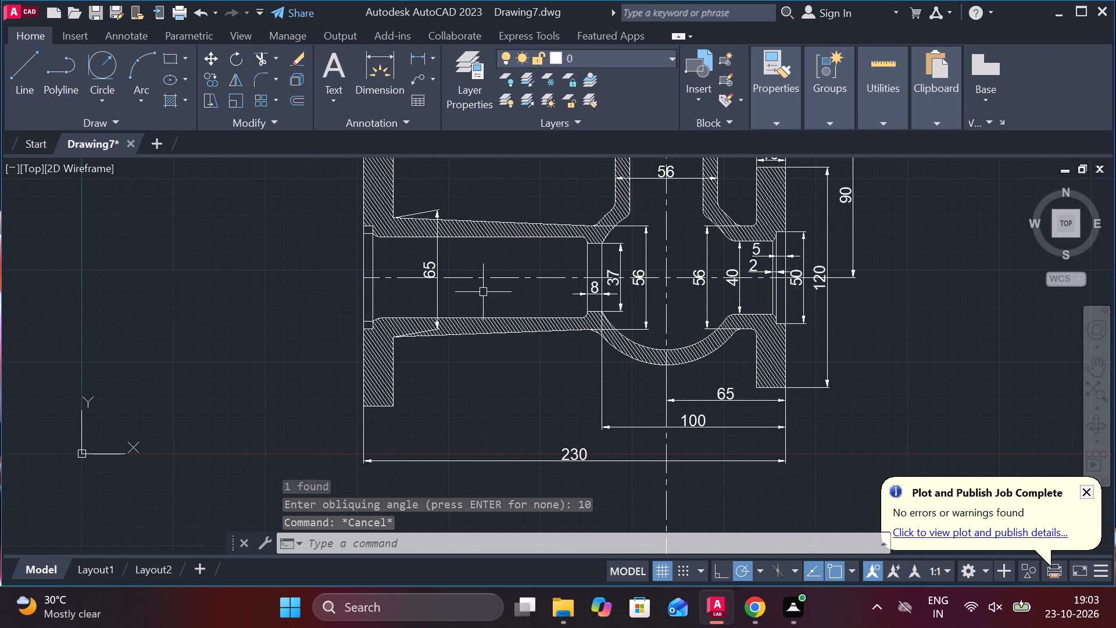
pyautogui.moveTo(482, 279); pyautogui.dragTo(360, 331, button='middle')
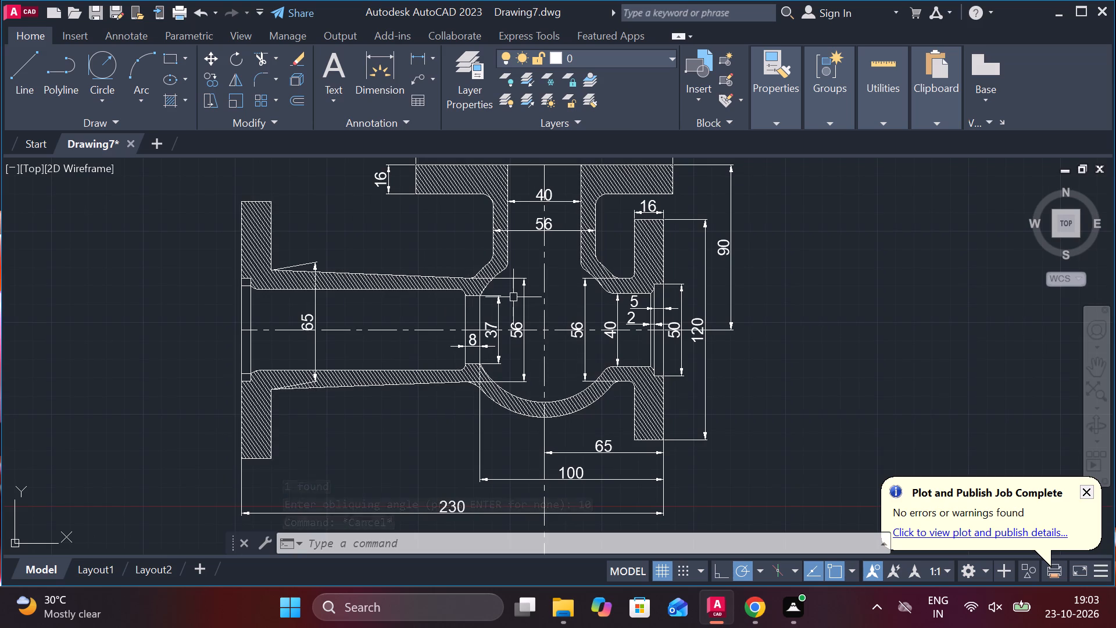
pyautogui.scroll(1, 374, 329)
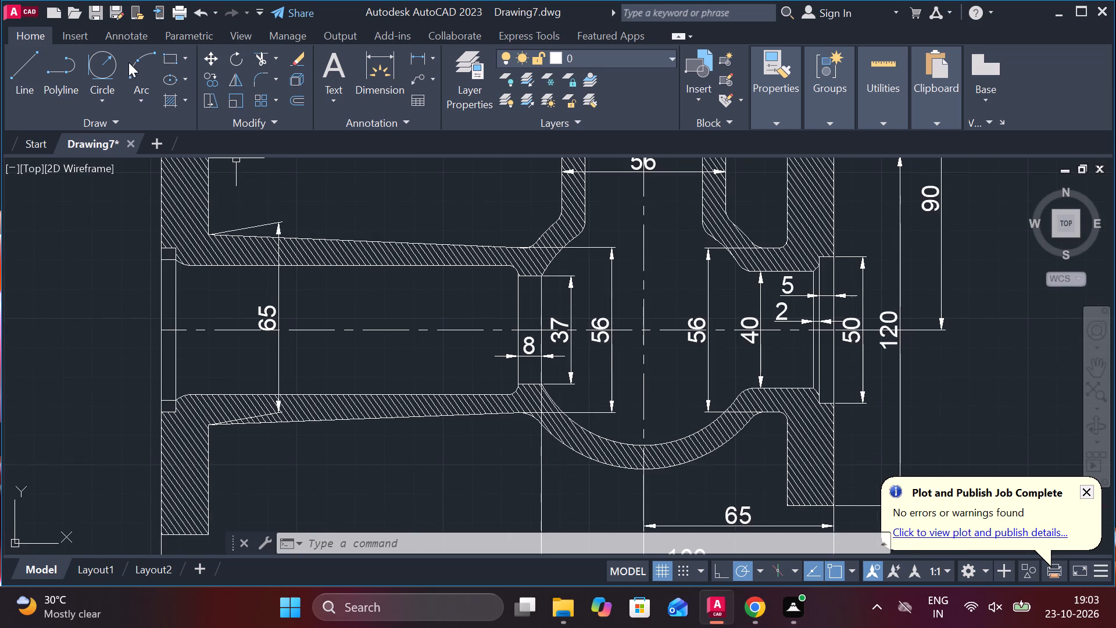
pyautogui.click(414, 62)
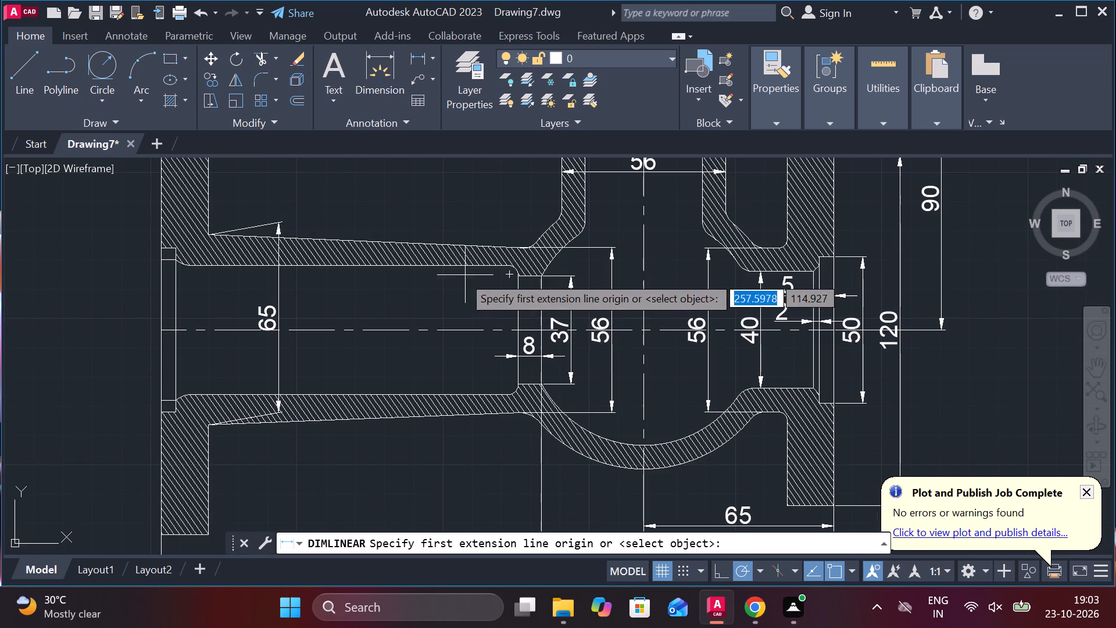
pyautogui.click(445, 273)
pyautogui.click(441, 392)
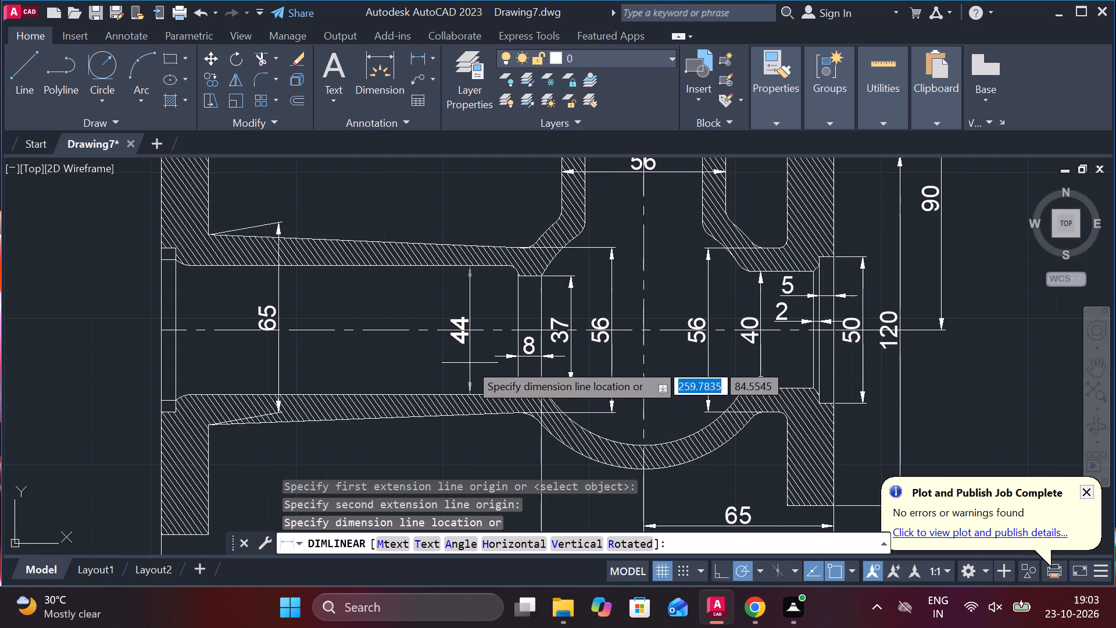
pyautogui.click(448, 362)
pyautogui.scroll(-2, 487, 426)
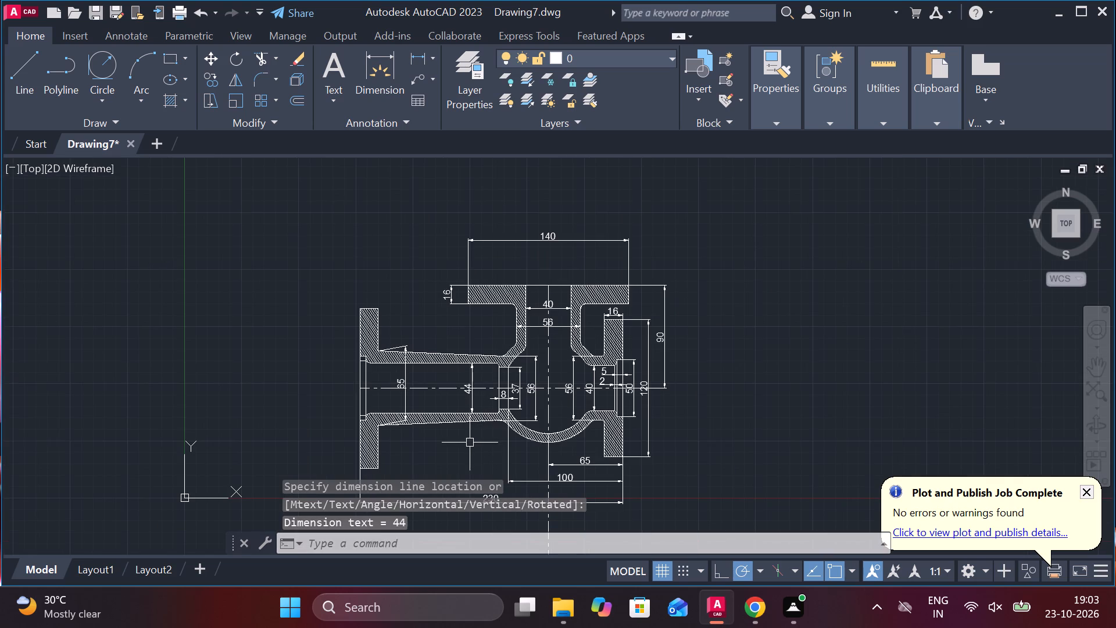
# Add a vertical linear dimension for the left flange's outer diameter, placed outside the flange's left face.
pyautogui.moveTo(473, 445); pyautogui.dragTo(500, 393, button='middle')
pyautogui.press('space')
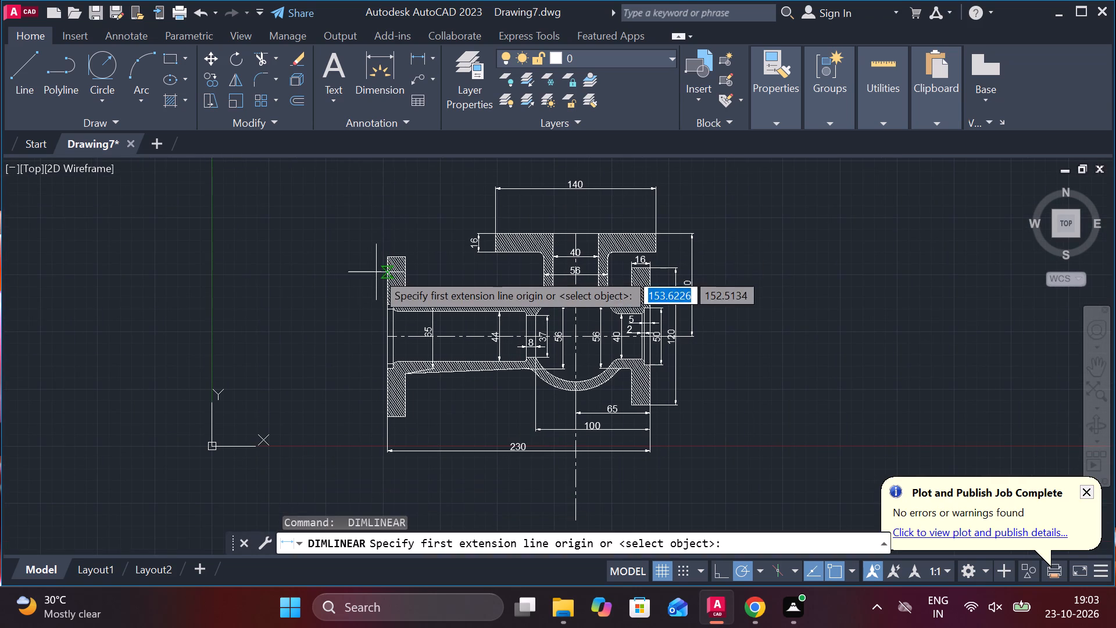
pyautogui.click(380, 255)
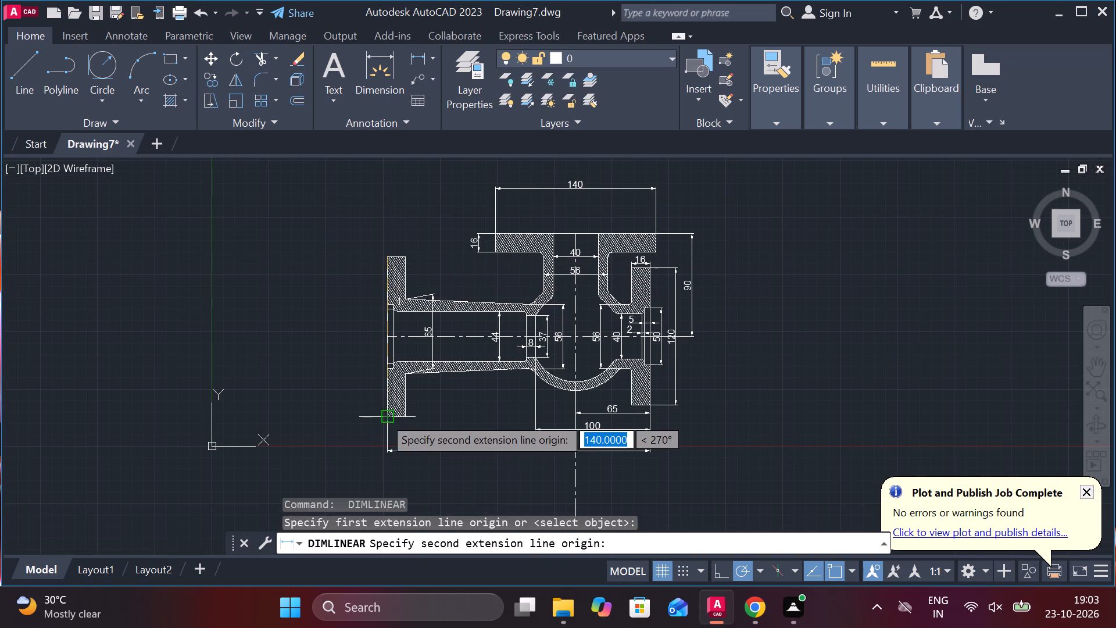
pyautogui.click(383, 416)
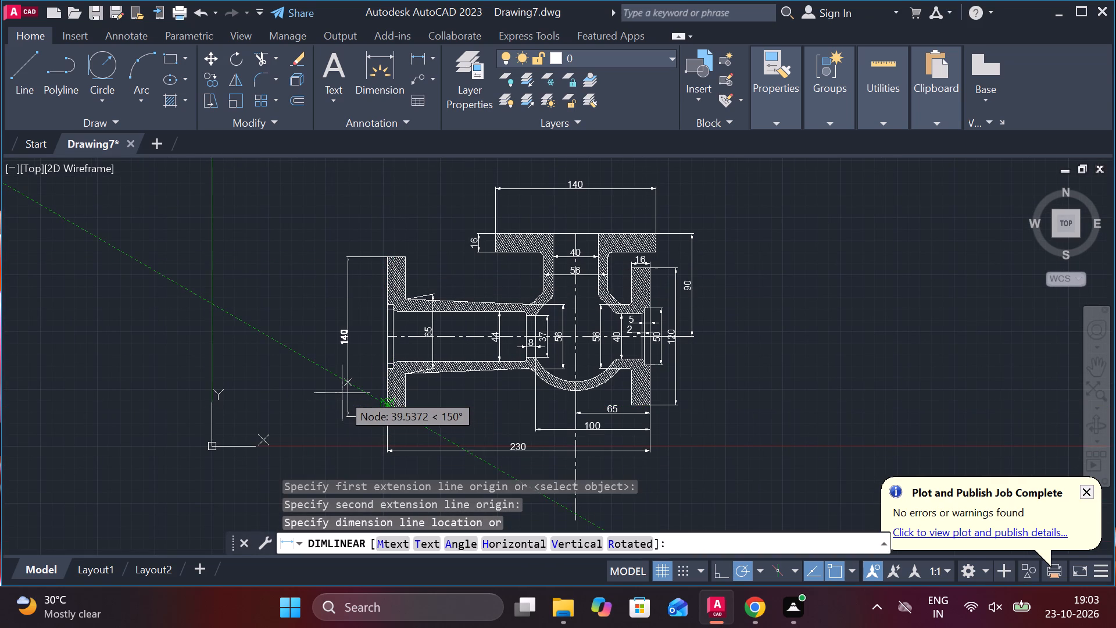
pyautogui.scroll(3, 342, 393)
pyautogui.click(342, 393)
# Add a vertical linear dimension between the inner edge lines of the left flange's recess, placed just outside the flange face.
pyautogui.scroll(-2, 355, 388)
pyautogui.scroll(1, 385, 309)
pyautogui.press('space')
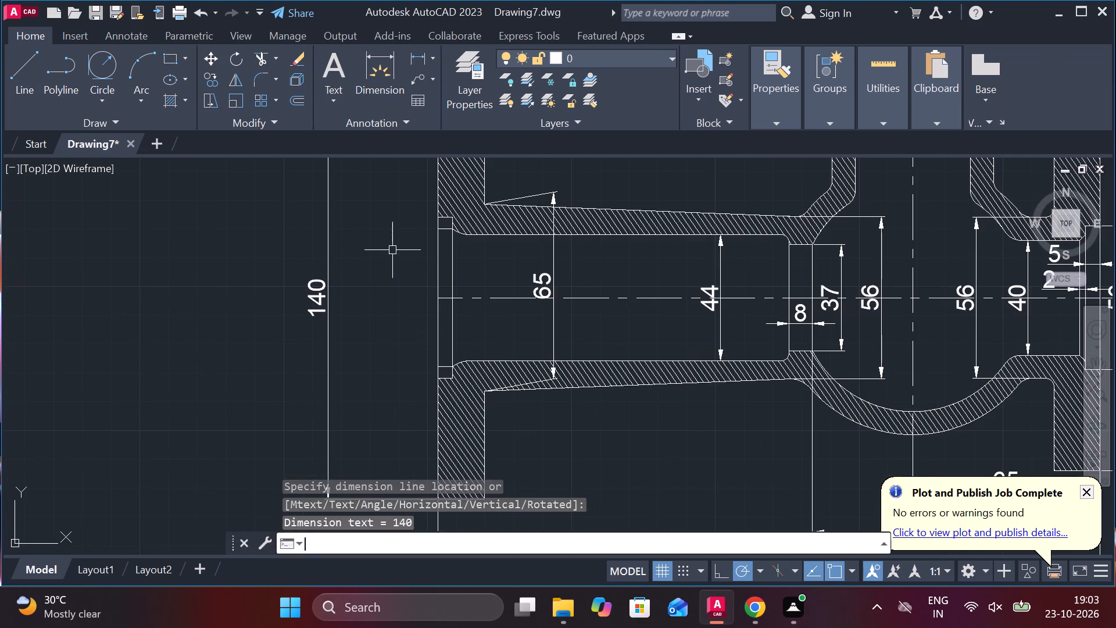
pyautogui.click(435, 232)
pyautogui.click(439, 363)
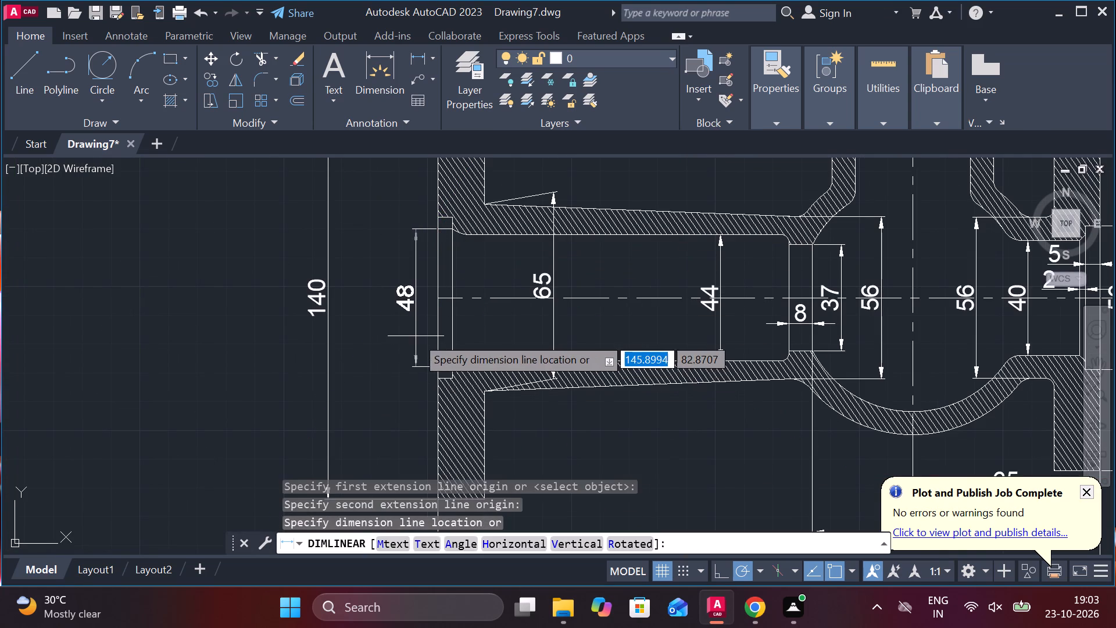
pyautogui.click(416, 336)
# Add a vertical linear dimension for the left flange recess's outer diameter, placed between the 48 and 140 dimensions.
pyautogui.press('space')
pyautogui.click(437, 219)
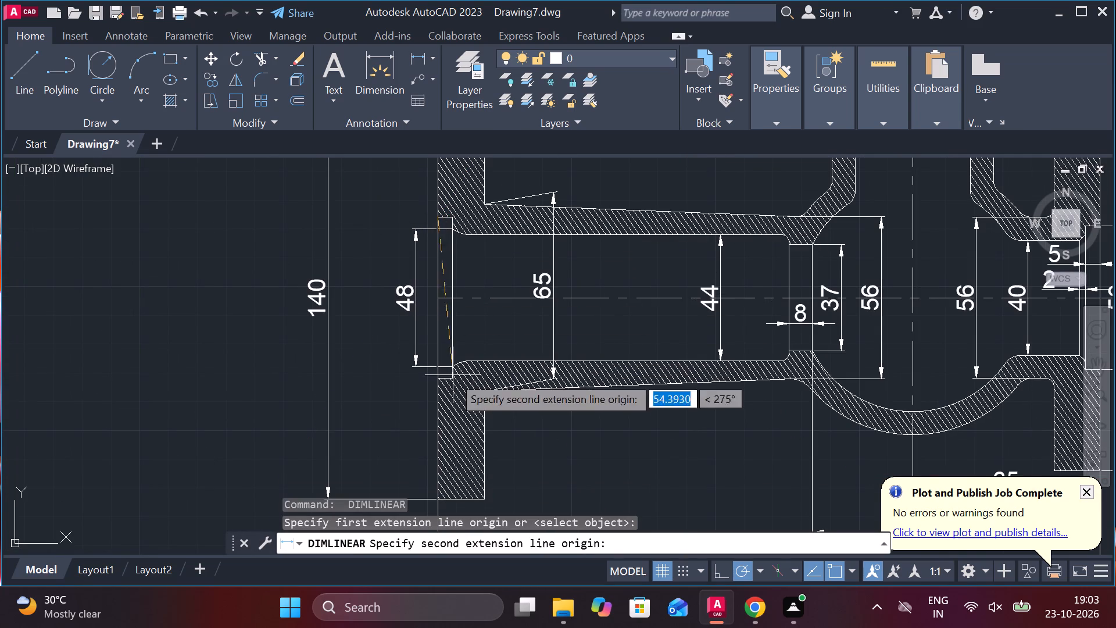
pyautogui.click(434, 377)
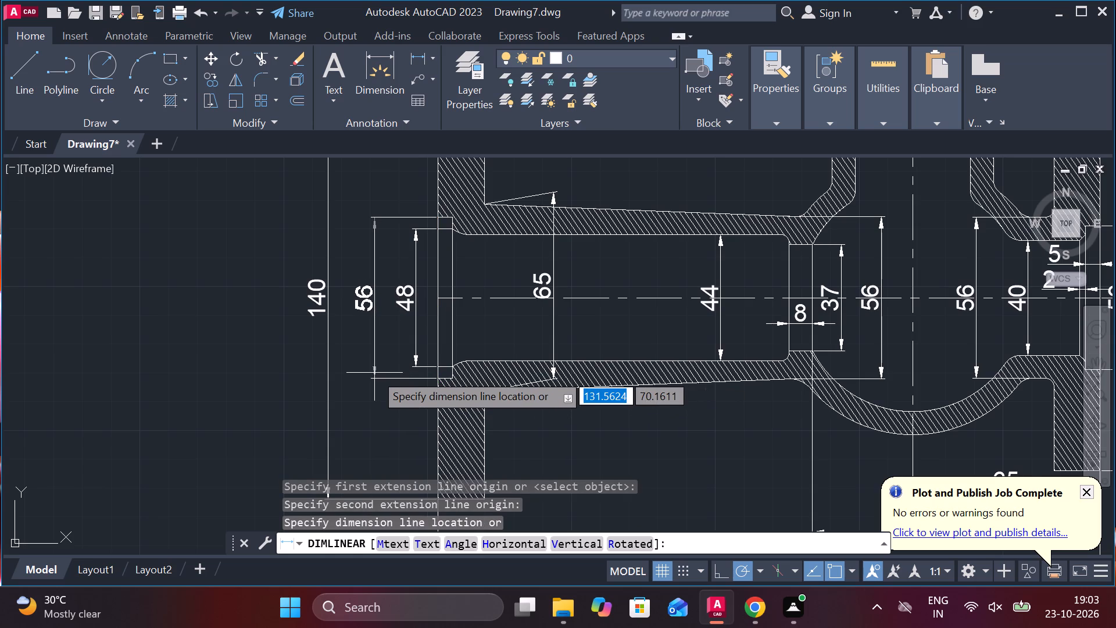
pyautogui.click(374, 373)
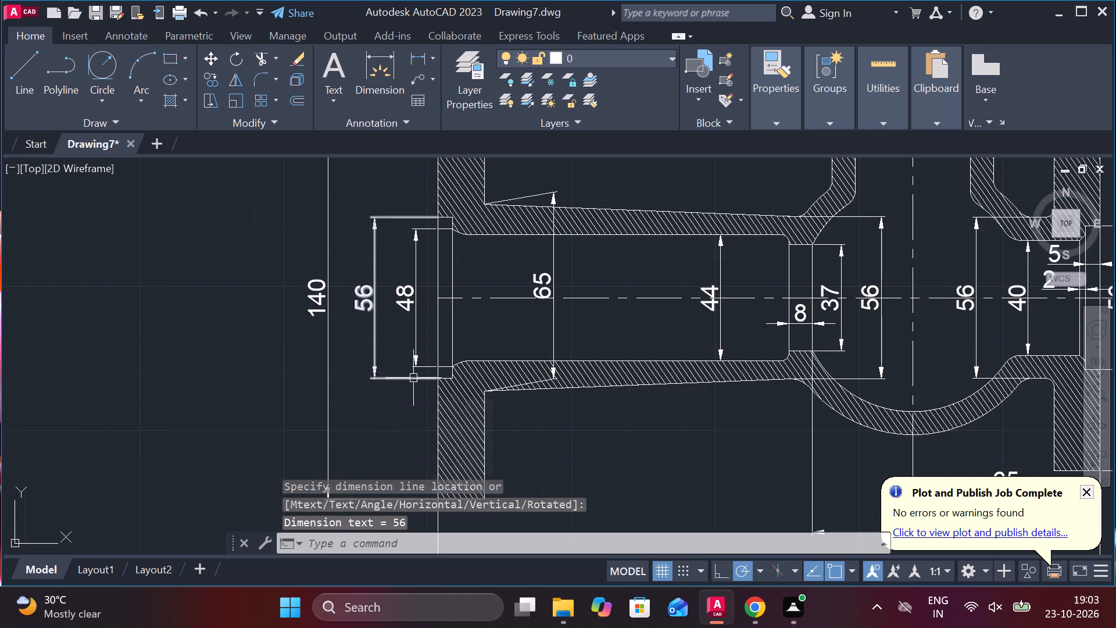
# Add a horizontal linear dimension for the depth of the left flange's recess, with its text inside the bore.
pyautogui.scroll(-1, 441, 349)
pyautogui.moveTo(577, 419); pyautogui.dragTo(512, 406, button='middle')
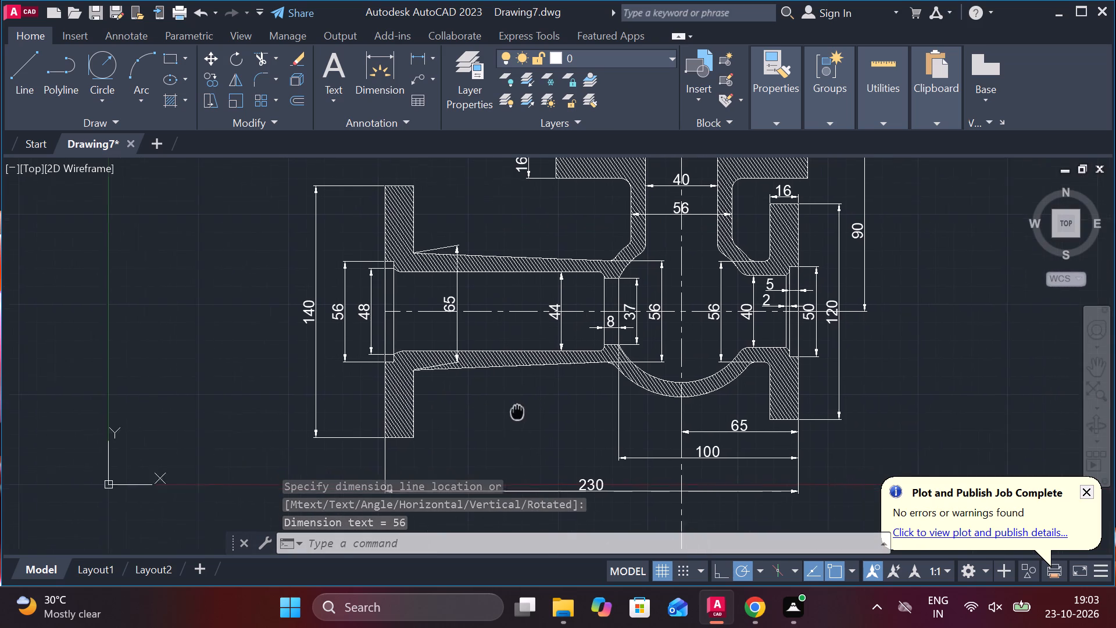
pyautogui.moveTo(512, 406); pyautogui.dragTo(512, 405, button='middle')
pyautogui.scroll(3, 337, 292)
pyautogui.press('space')
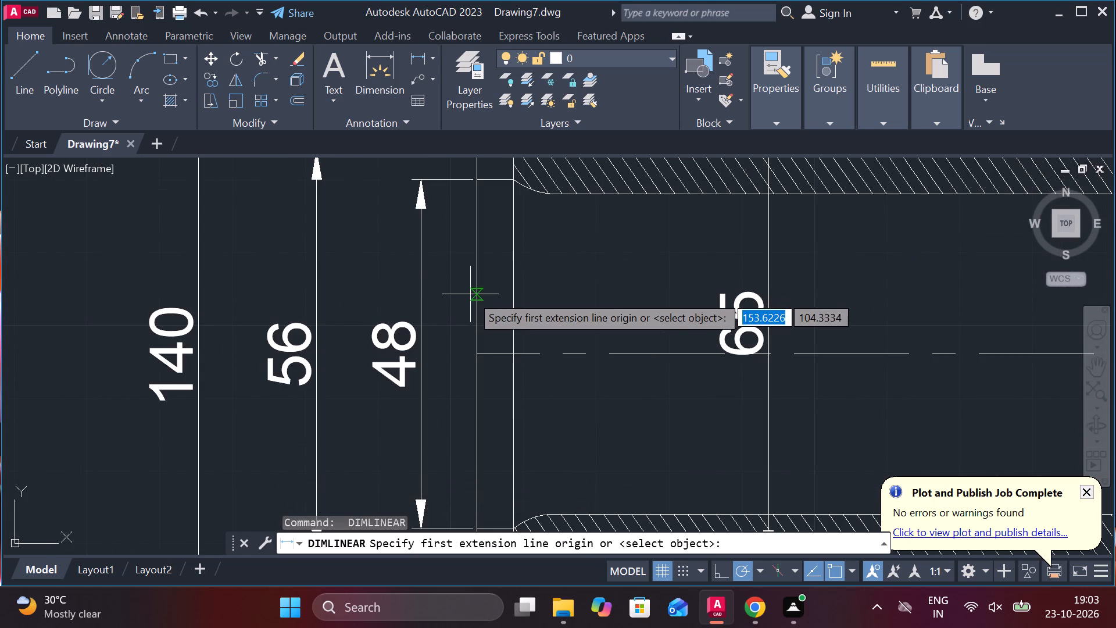
pyautogui.click(470, 294)
pyautogui.click(510, 295)
pyautogui.click(545, 295)
pyautogui.scroll(-2, 573, 306)
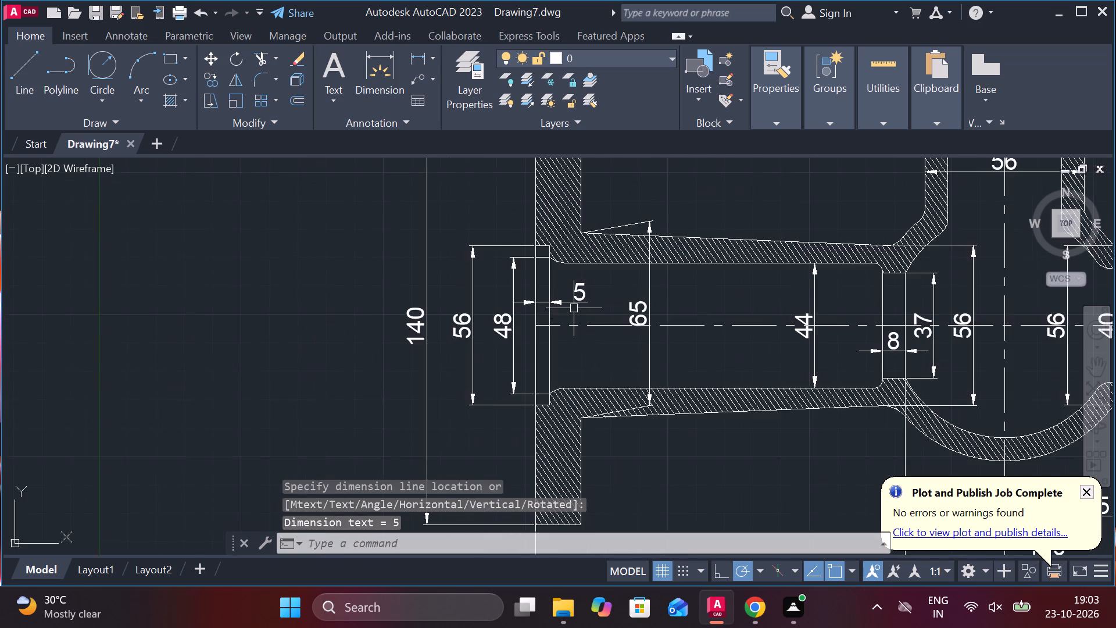
pyautogui.scroll(-1, 614, 365)
pyautogui.moveTo(723, 458); pyautogui.dragTo(473, 425, button='middle')
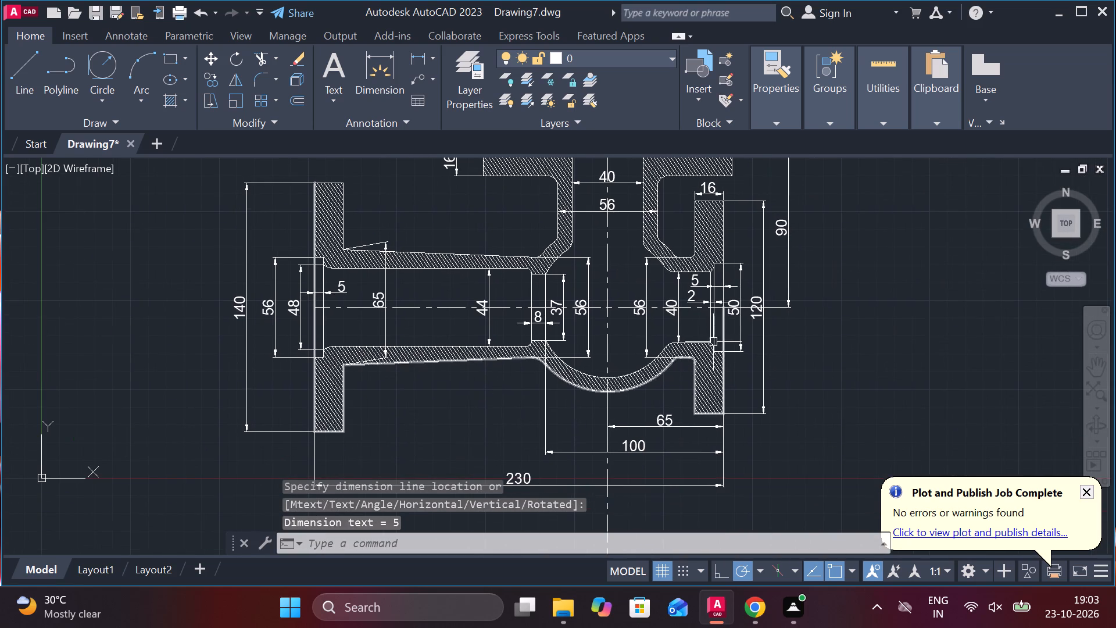
# Add a horizontal linear dimension for the left flange's thickness, placed just above the flange.
pyautogui.scroll(-2, 777, 294)
pyautogui.scroll(2, 635, 274)
pyautogui.press('space')
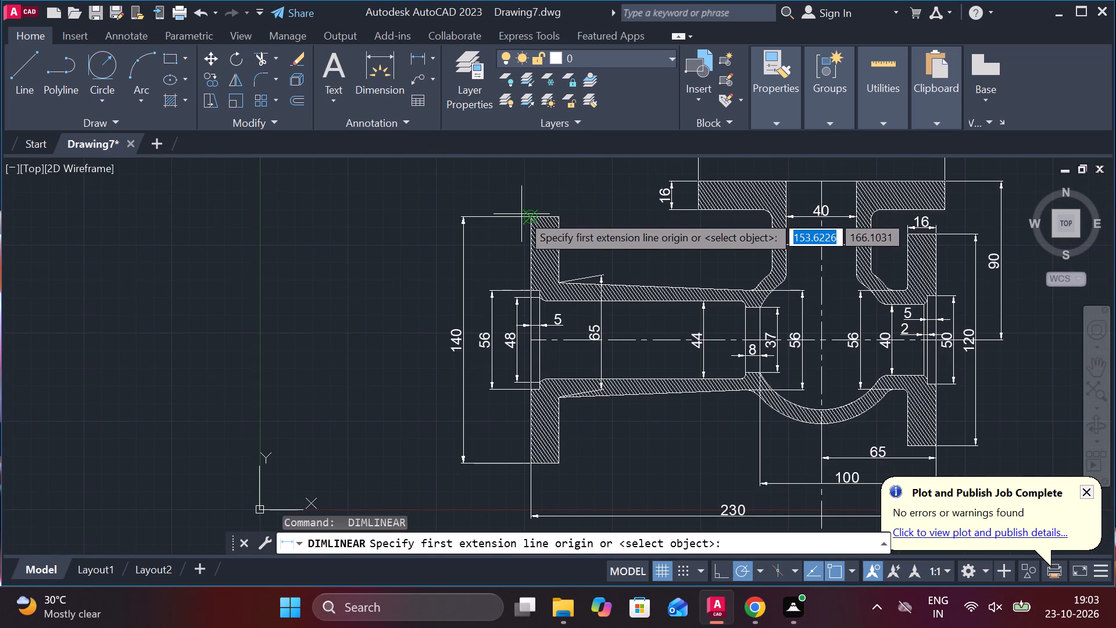
pyautogui.click(524, 216)
pyautogui.click(552, 217)
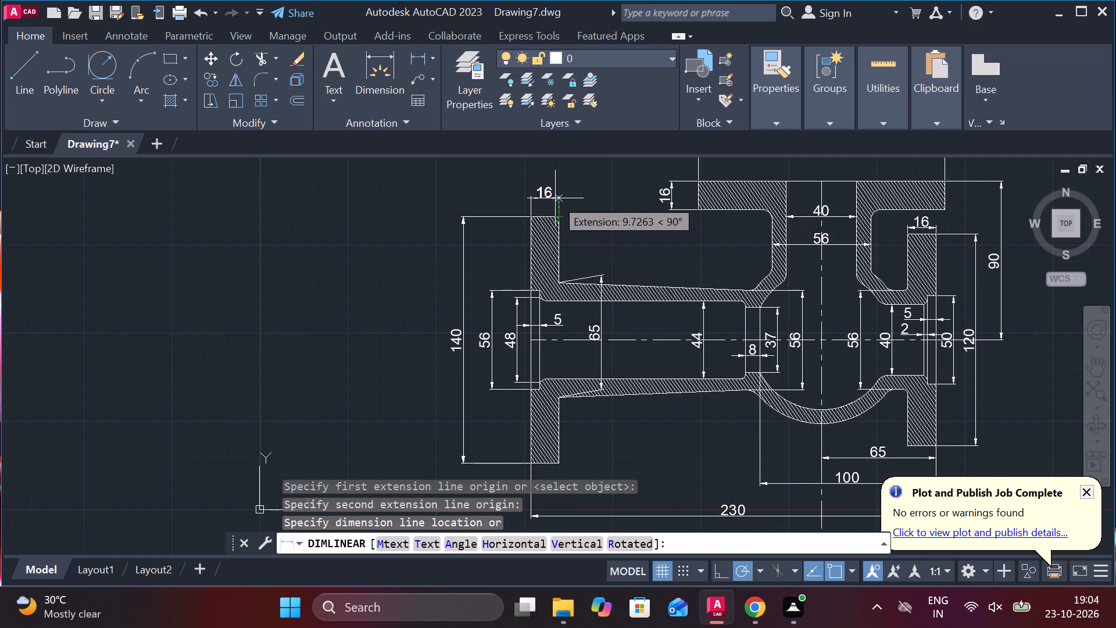
pyautogui.click(556, 198)
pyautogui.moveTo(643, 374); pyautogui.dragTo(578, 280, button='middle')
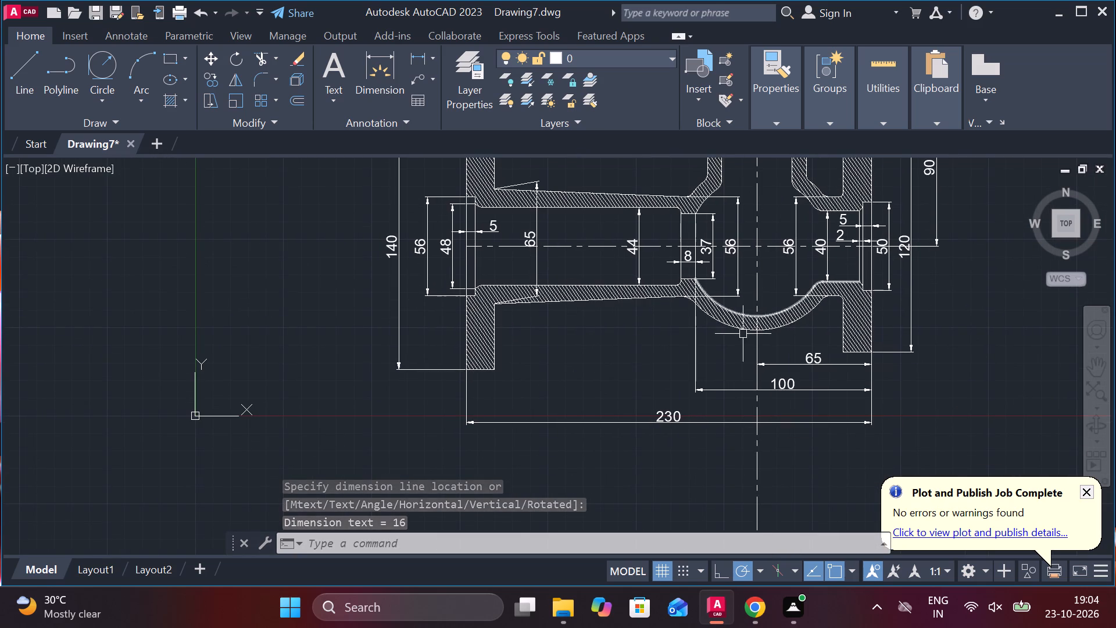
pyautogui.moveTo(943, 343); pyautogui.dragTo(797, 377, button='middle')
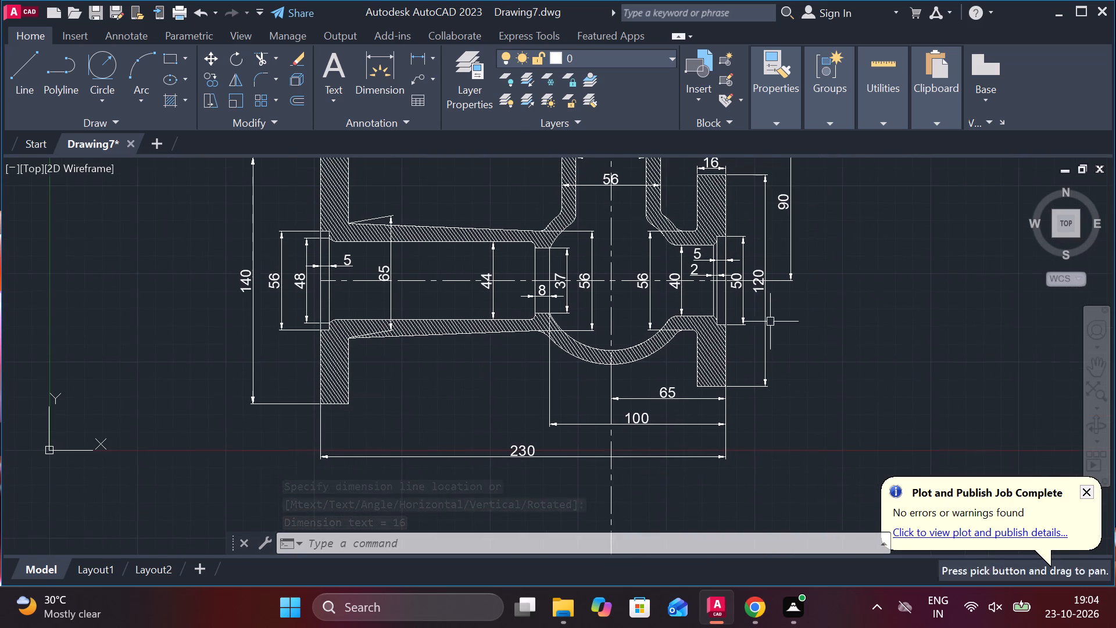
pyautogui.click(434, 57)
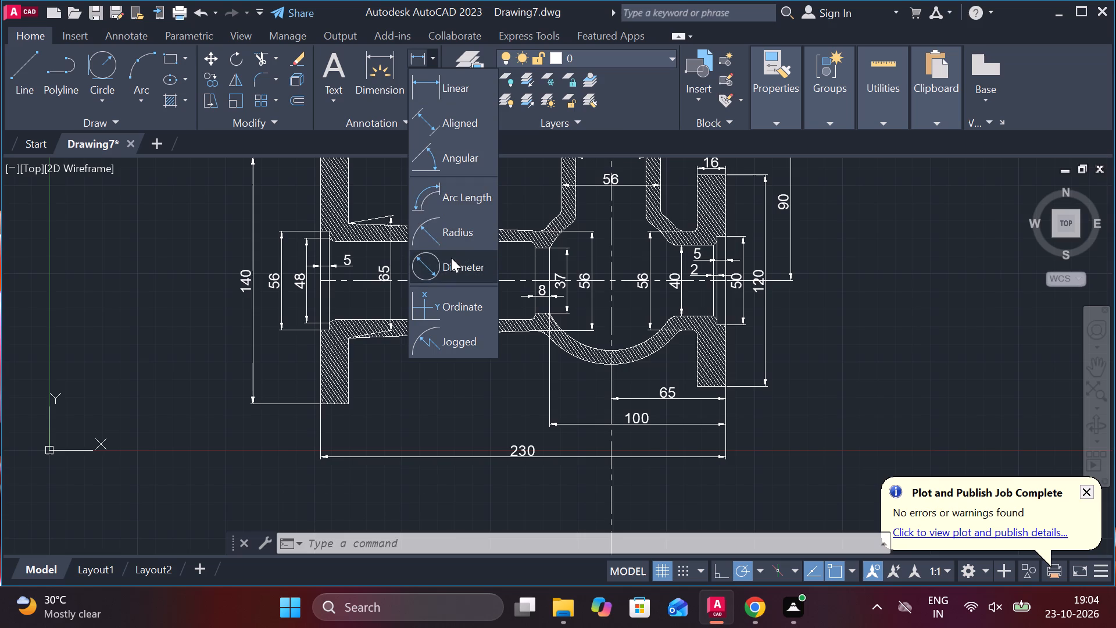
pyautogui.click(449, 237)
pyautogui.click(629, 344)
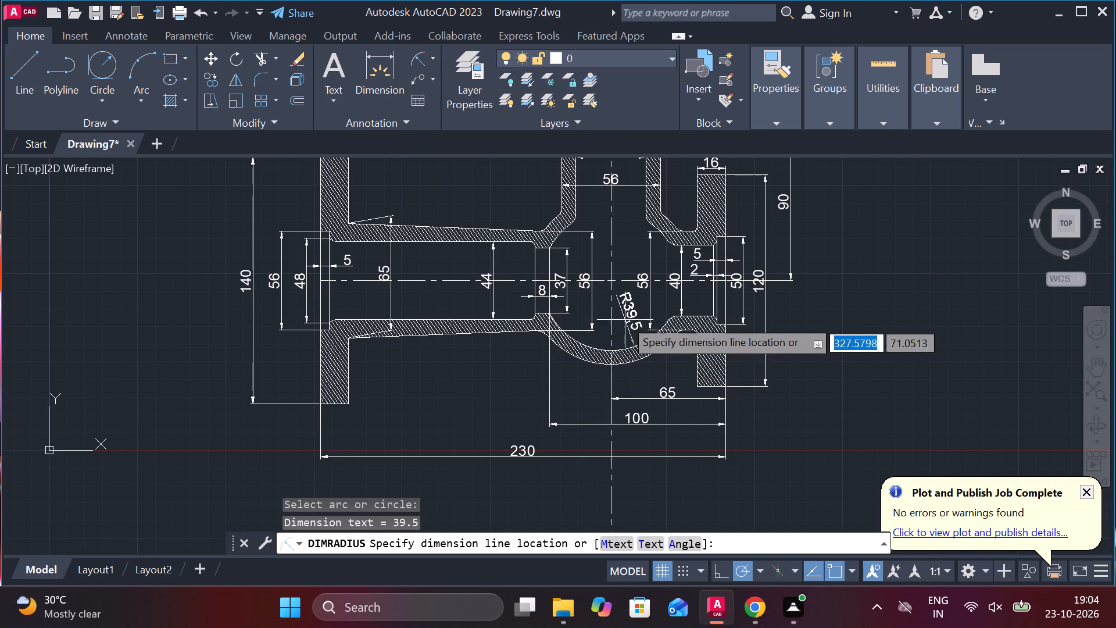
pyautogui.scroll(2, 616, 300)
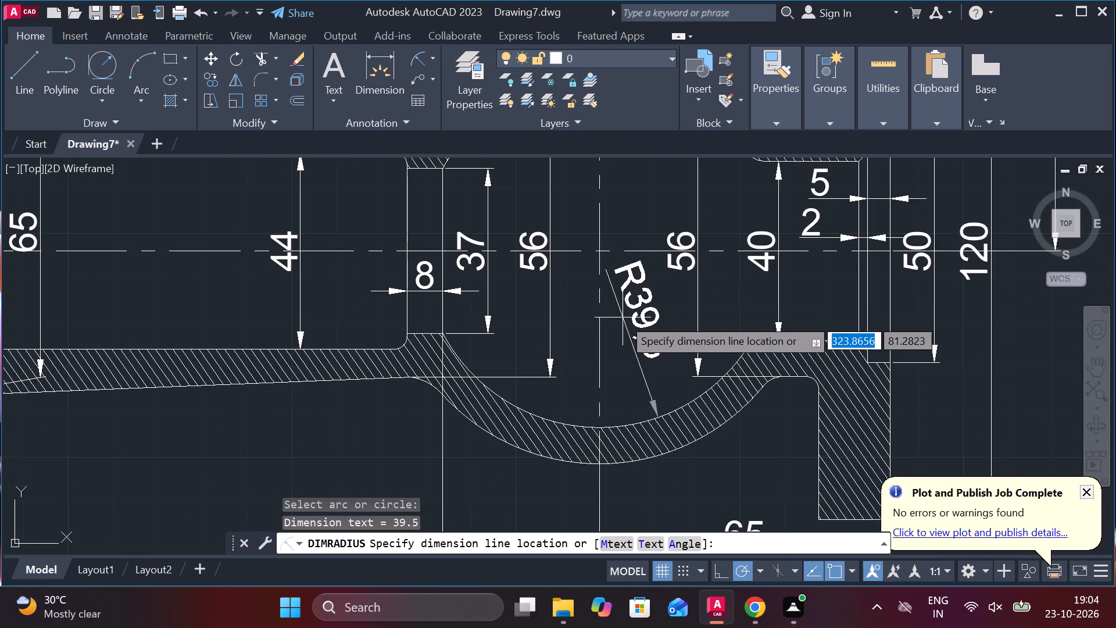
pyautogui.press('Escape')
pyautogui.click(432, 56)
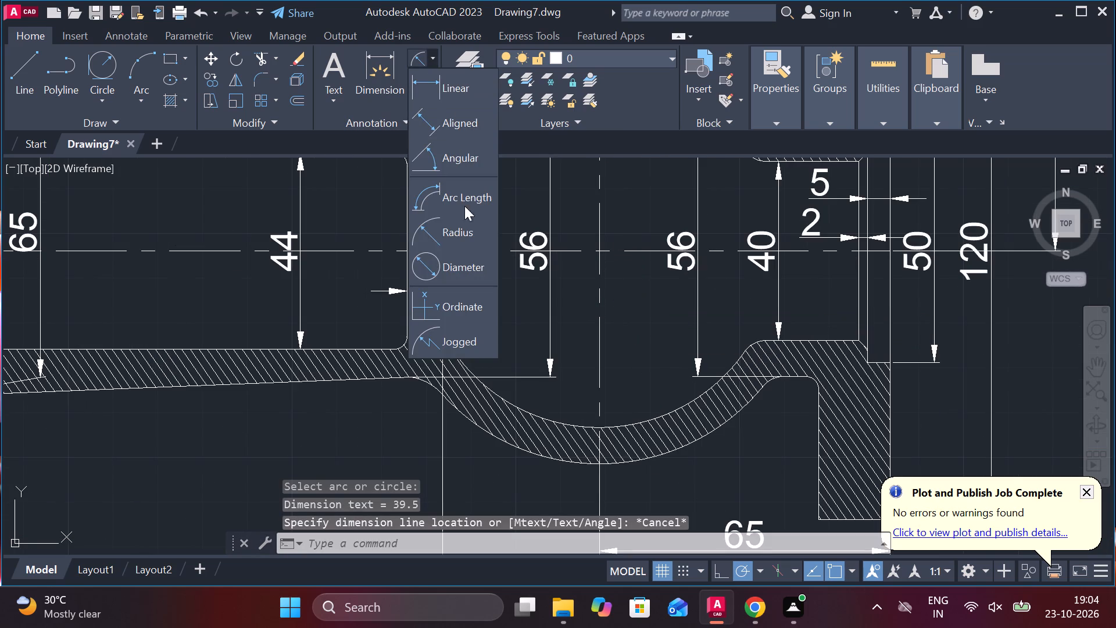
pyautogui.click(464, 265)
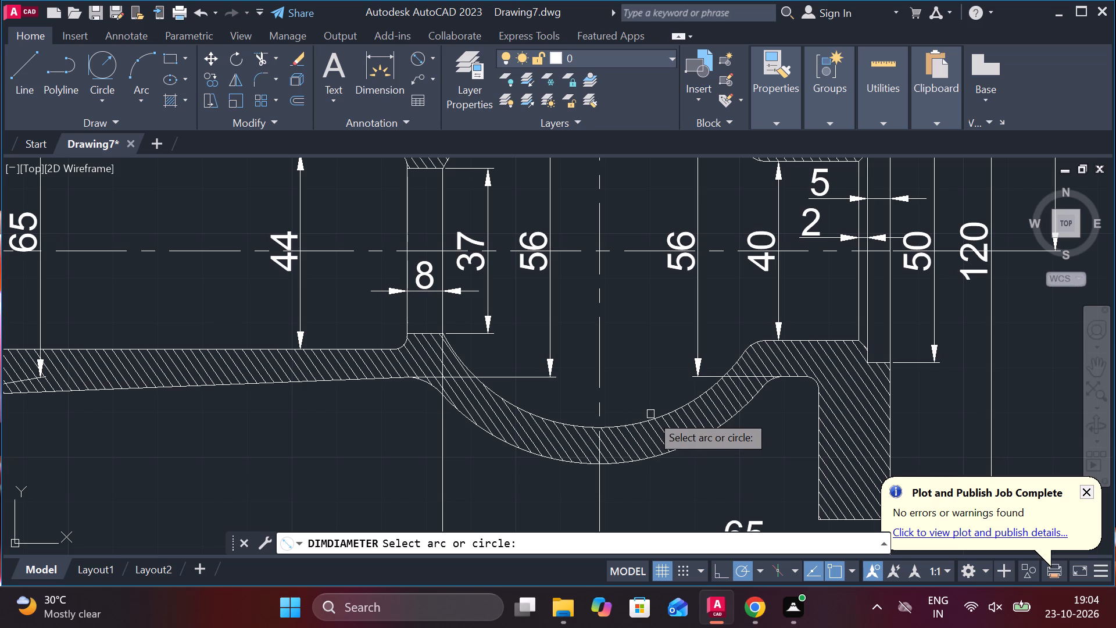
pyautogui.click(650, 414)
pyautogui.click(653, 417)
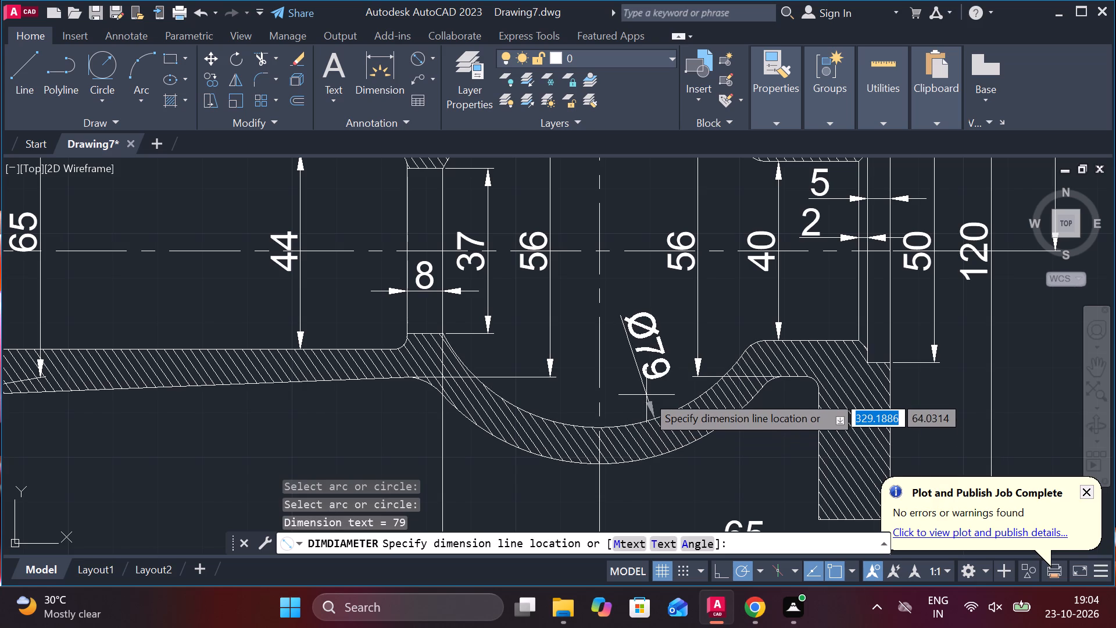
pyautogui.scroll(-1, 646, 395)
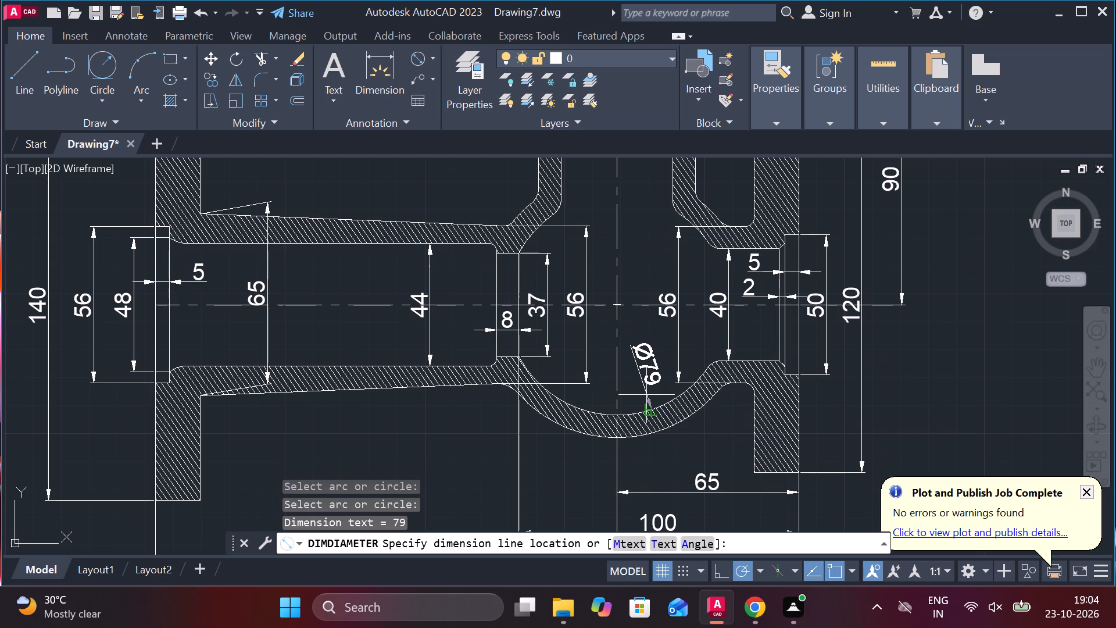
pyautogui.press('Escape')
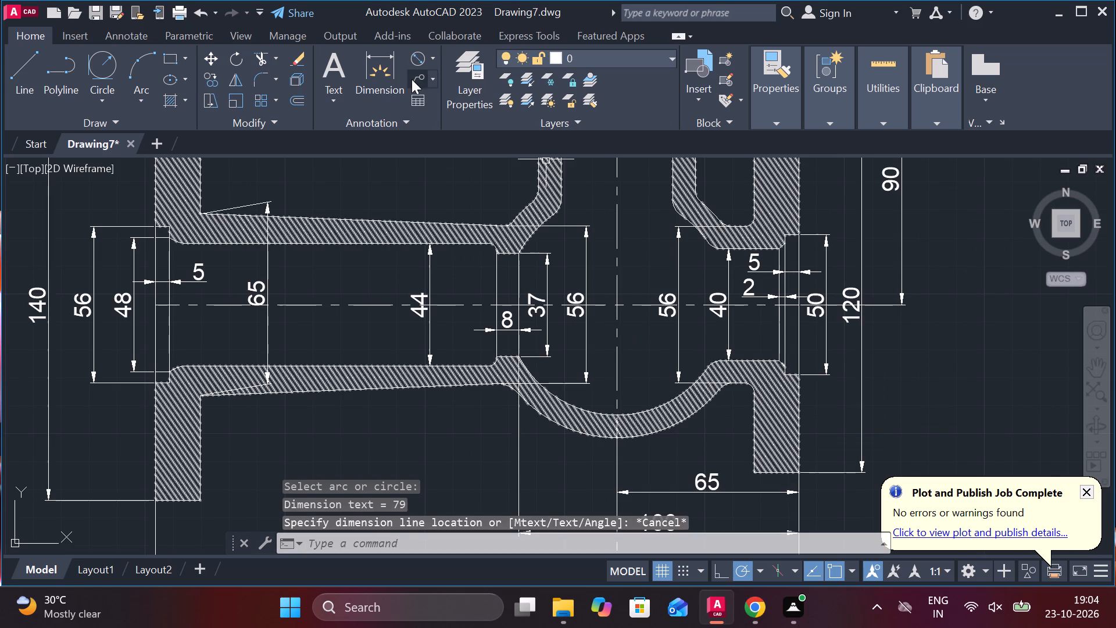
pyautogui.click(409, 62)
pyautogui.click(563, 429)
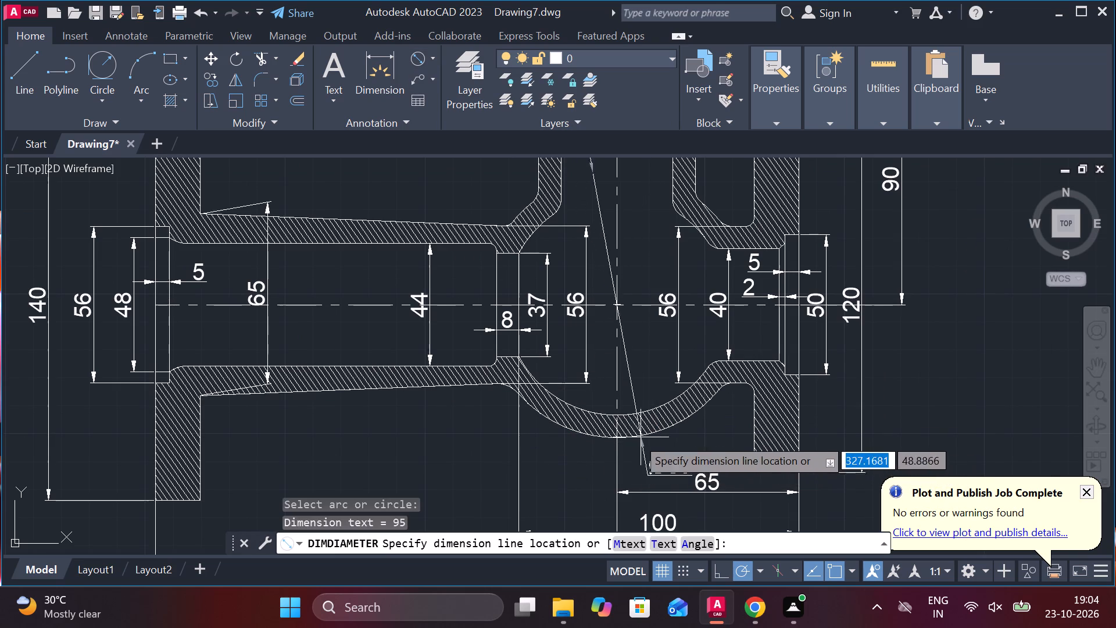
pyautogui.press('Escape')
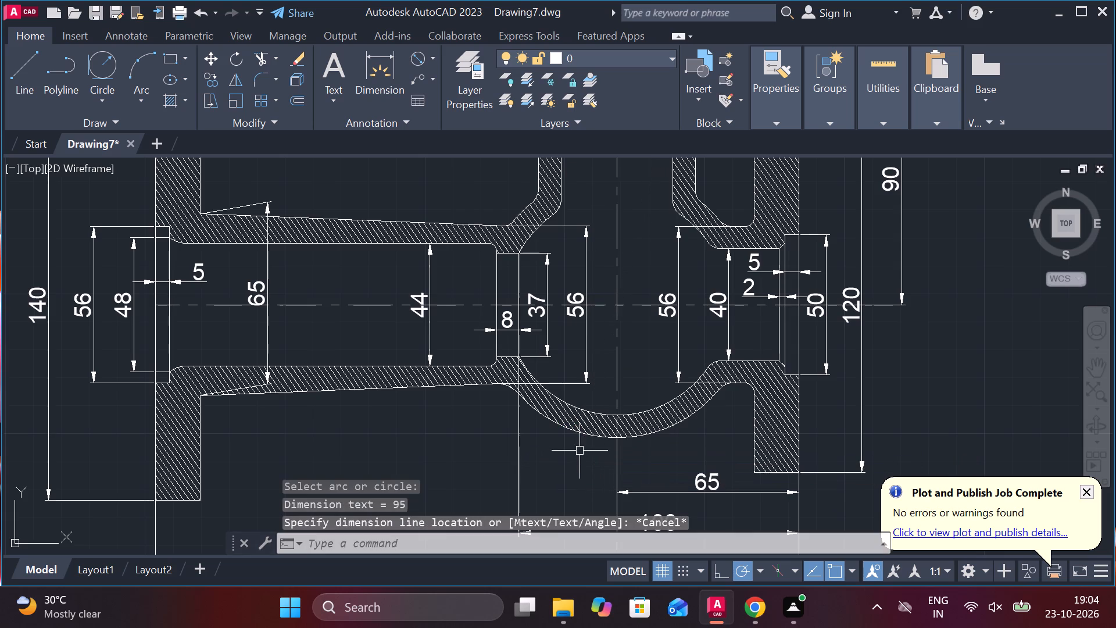
# Modify the ISO-25 dimension style to stop drawing the dimension line between extension lines, and set the style current.
pyautogui.write('D')
pyautogui.press('space')
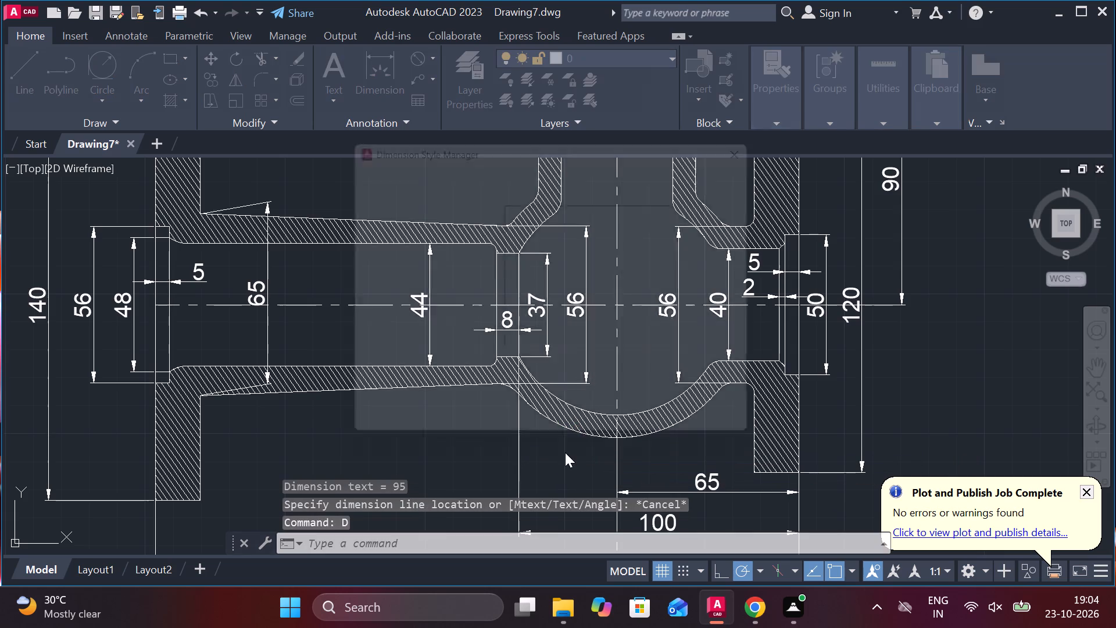
pyautogui.click(737, 267)
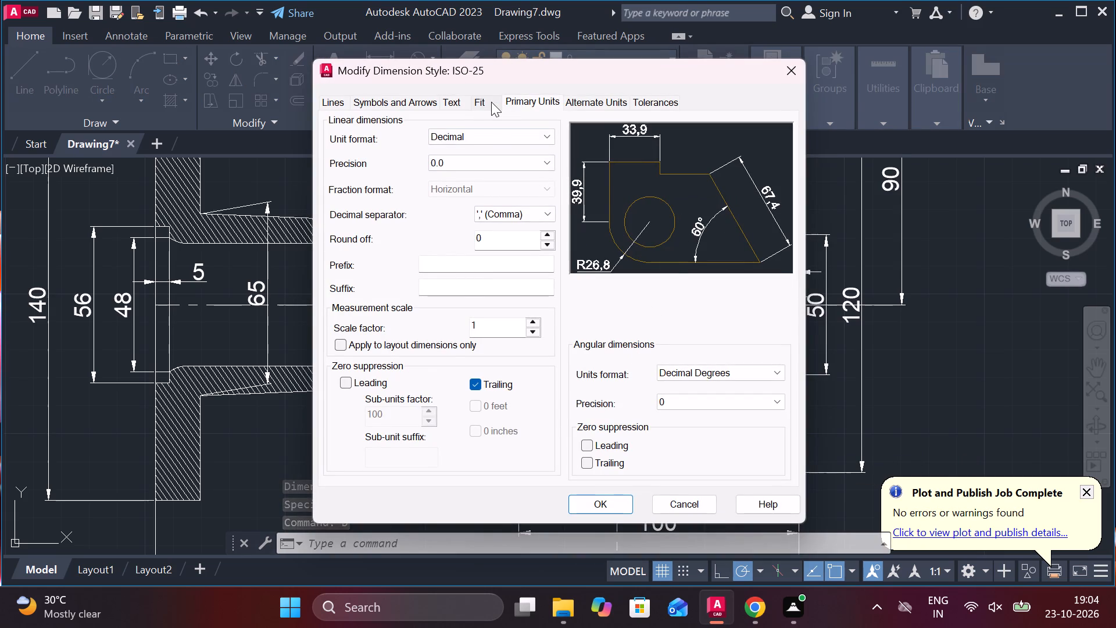
pyautogui.click(491, 102)
pyautogui.click(580, 416)
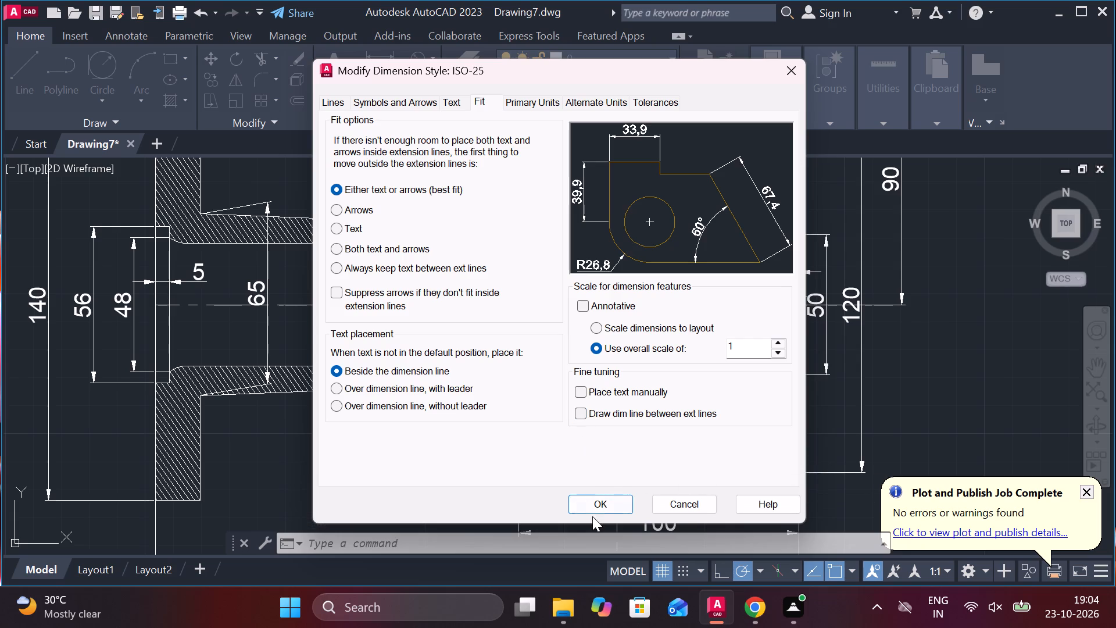
pyautogui.click(596, 494)
pyautogui.click(751, 197)
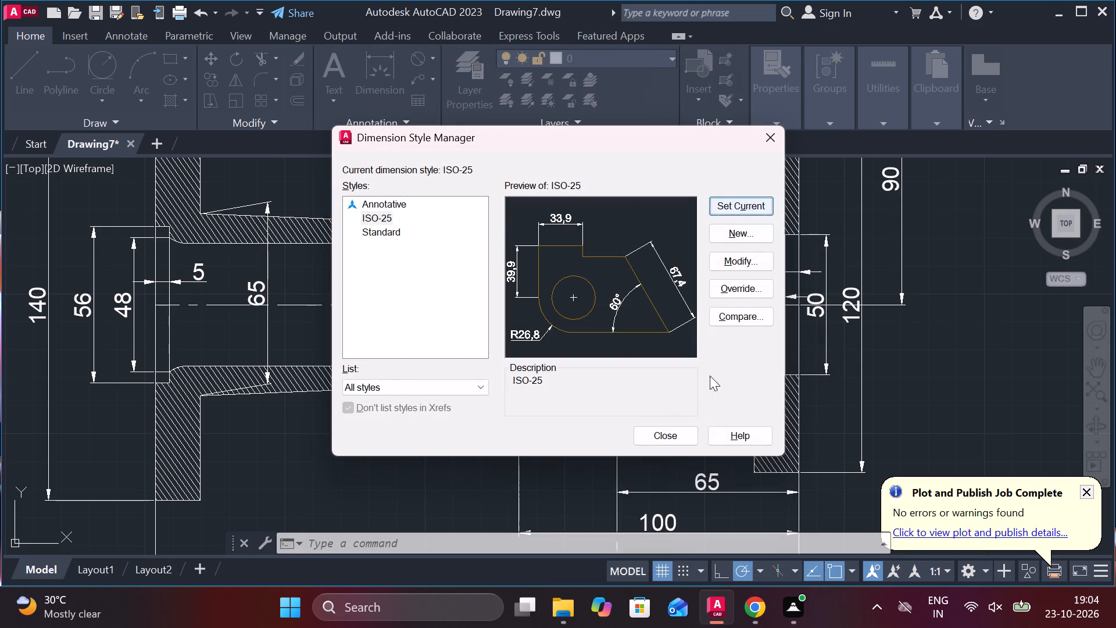
pyautogui.click(667, 436)
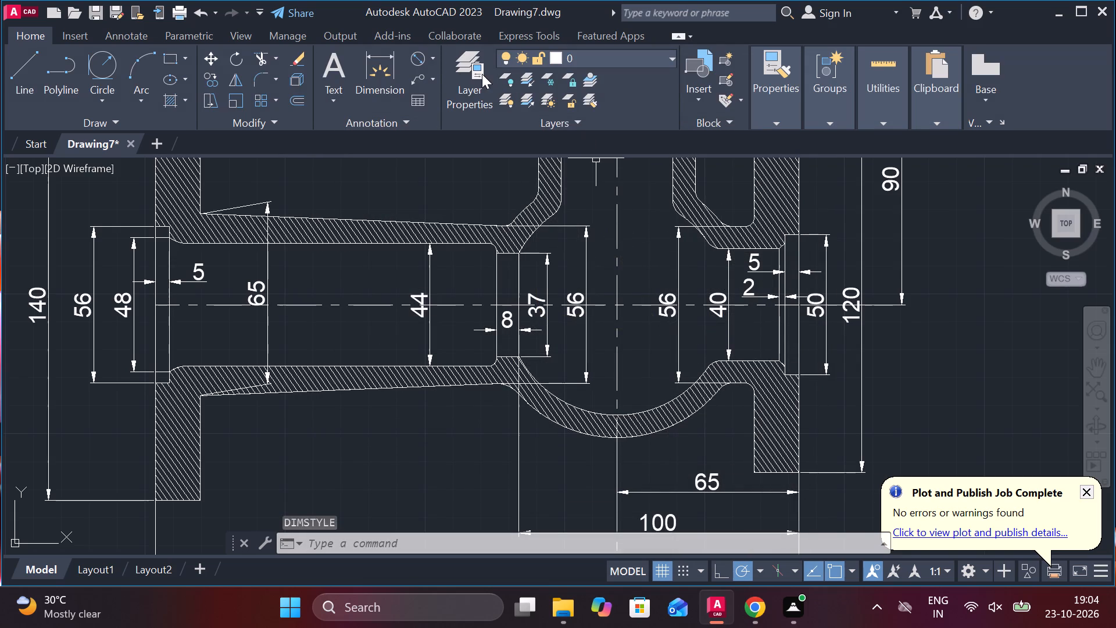
# Add a diameter dimension to the outer arc of the rounded bottom wall, with its text below the arc, left of the vertical centerline.
pyautogui.click(417, 63)
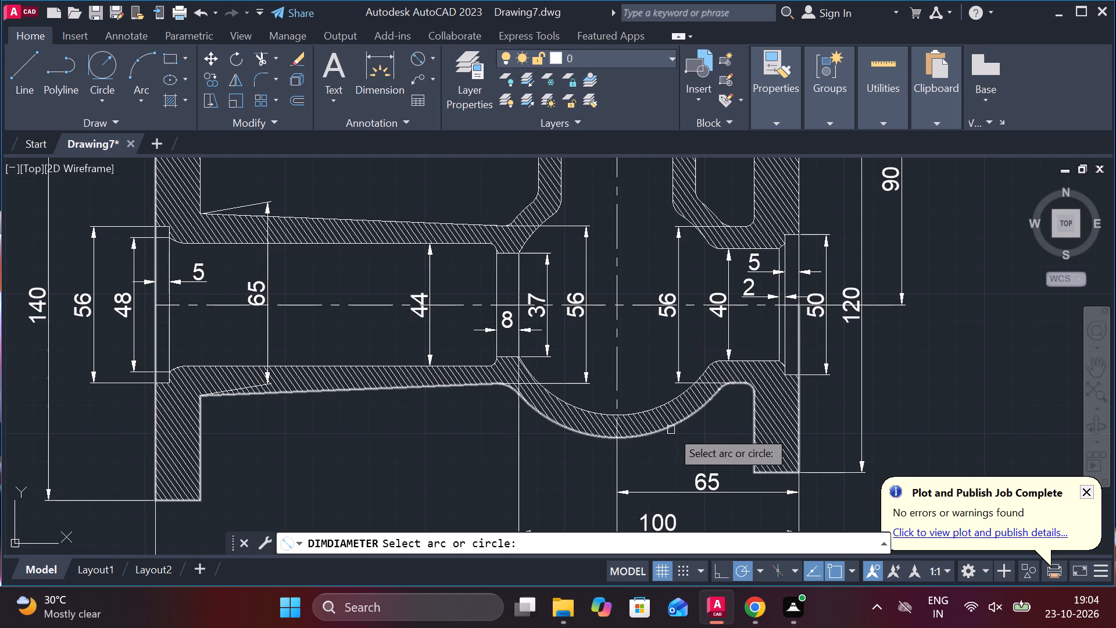
pyautogui.click(603, 440)
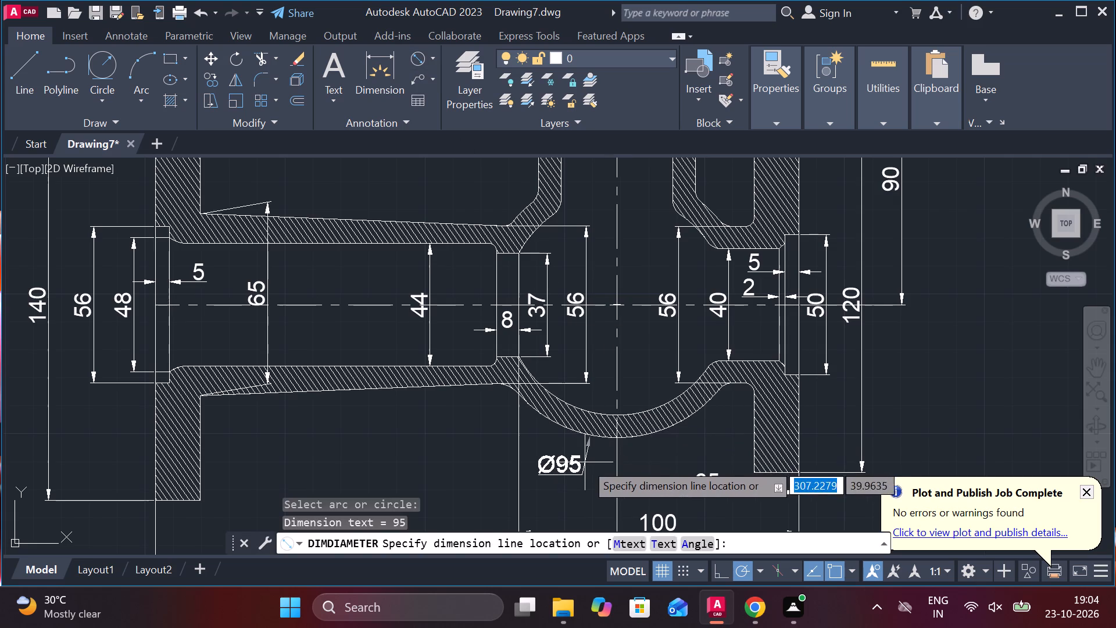
pyautogui.click(585, 462)
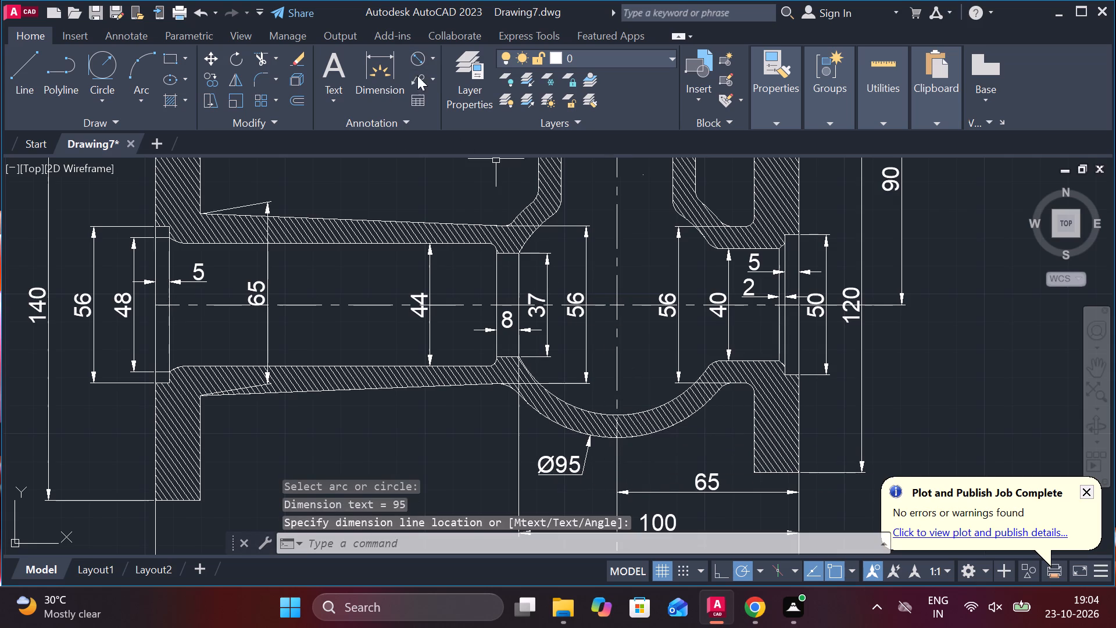
# Add an aligned dimension for the wall thickness of the rounded bottom, between its inner and outer arcs right of the vertical centerline.
pyautogui.click(432, 55)
pyautogui.click(451, 121)
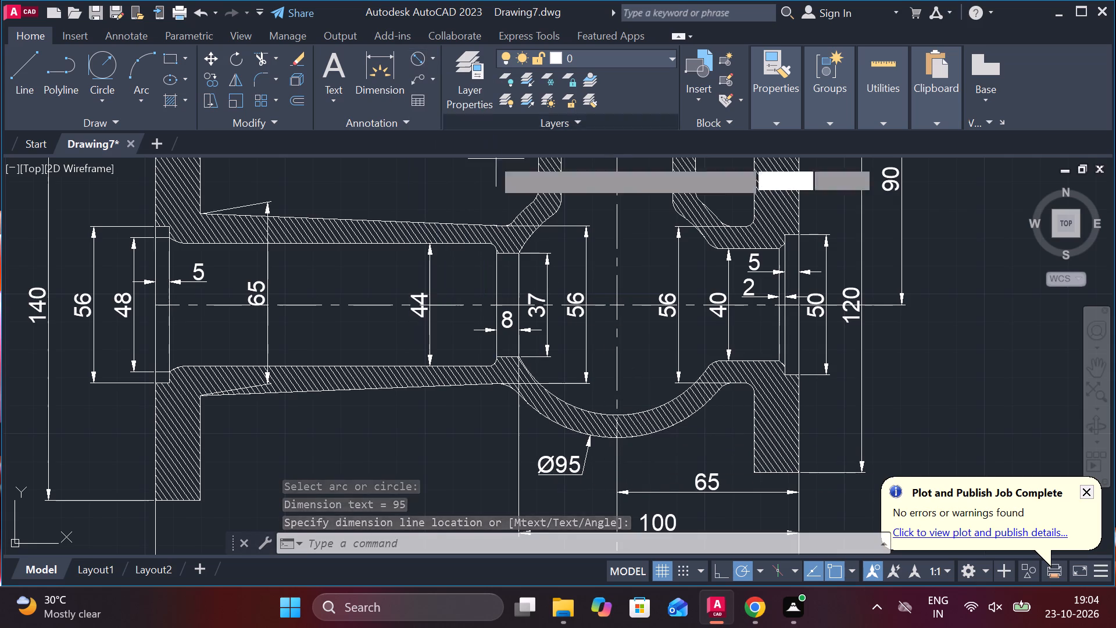
pyautogui.click(652, 408)
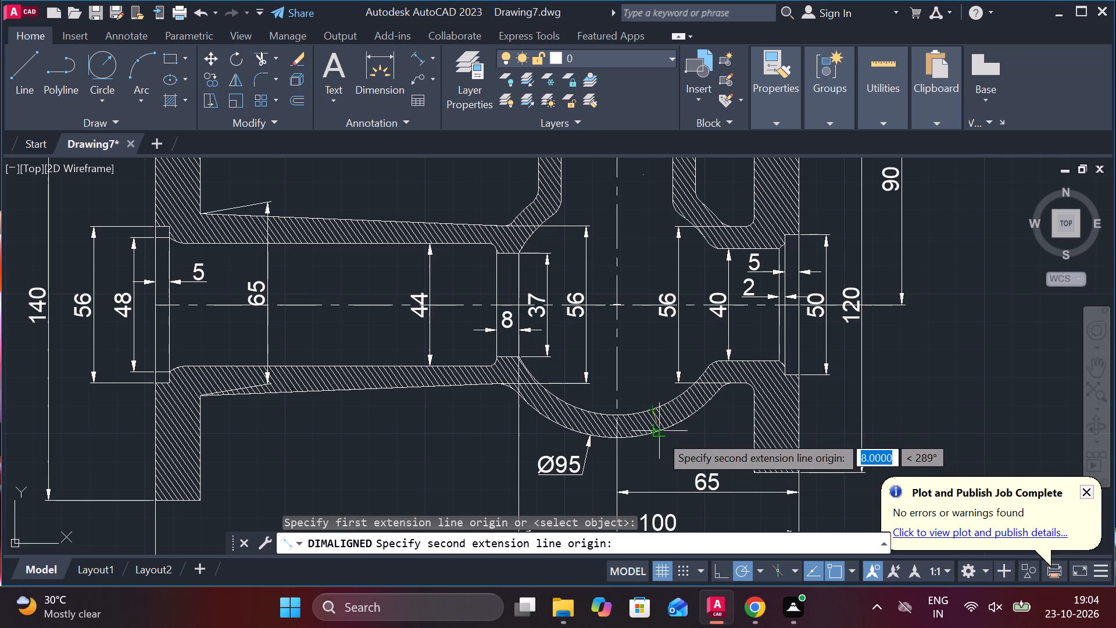
pyautogui.click(660, 434)
pyautogui.click(673, 444)
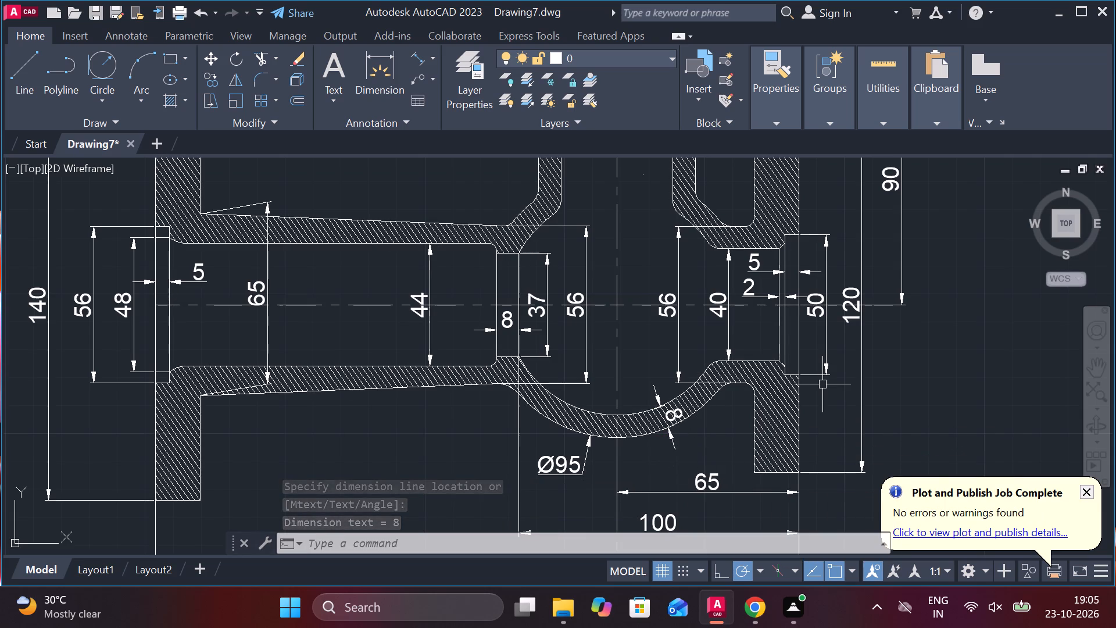
# Add a radius dimension to the fillet between the top flange's underside and the neck's left outer wall, with its text outside the body.
pyautogui.moveTo(486, 177); pyautogui.dragTo(454, 290, button='middle')
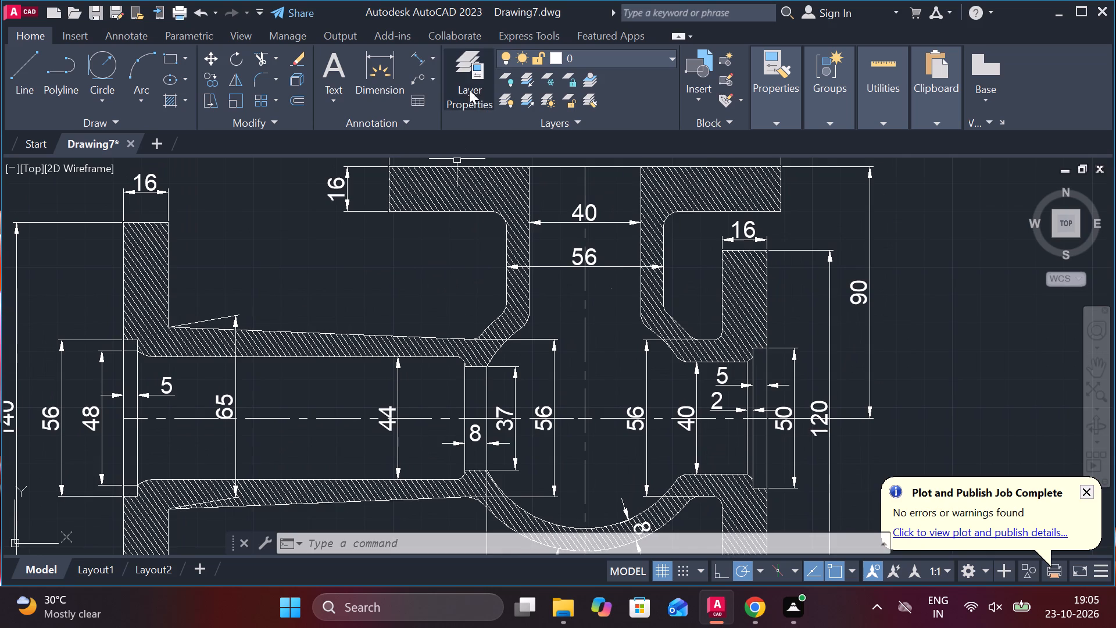
pyautogui.click(430, 59)
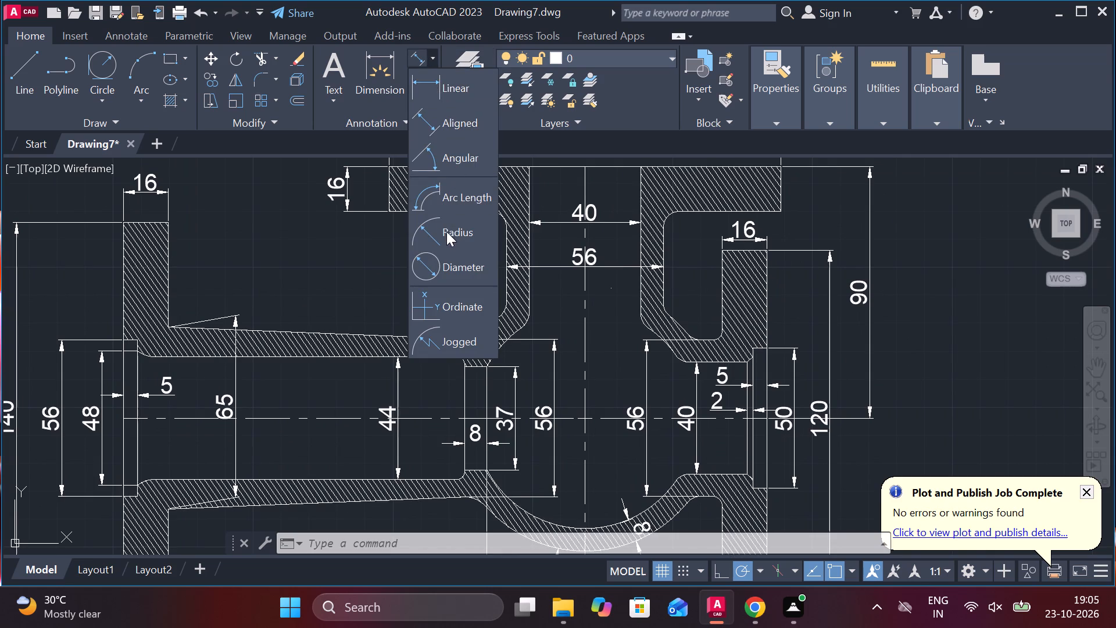
pyautogui.click(446, 234)
pyautogui.click(502, 216)
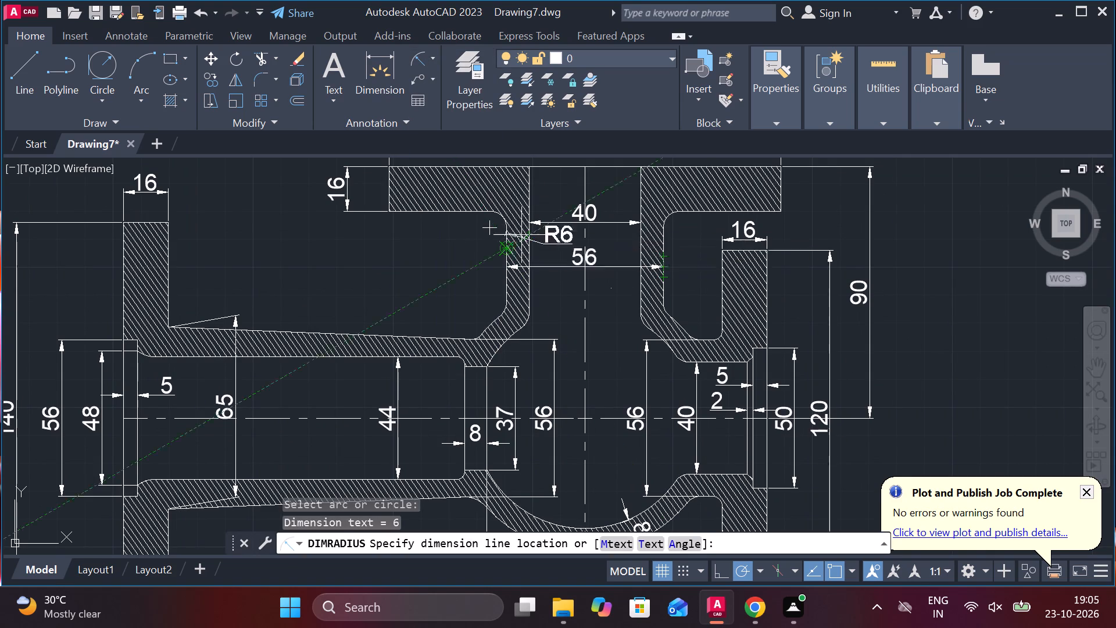
pyautogui.scroll(1, 493, 226)
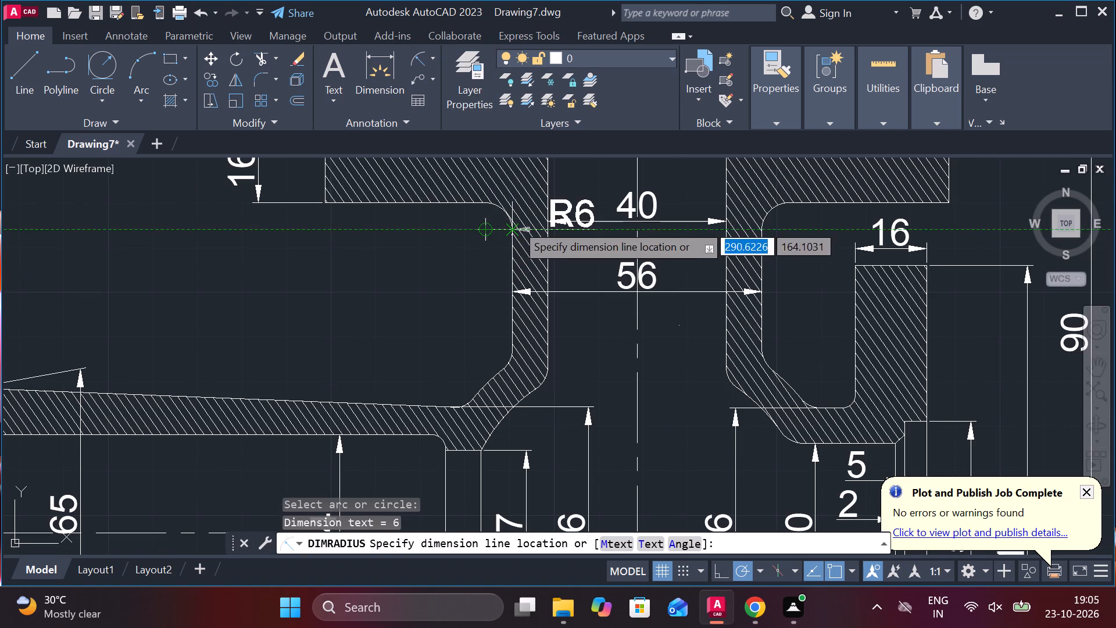
pyautogui.click(493, 214)
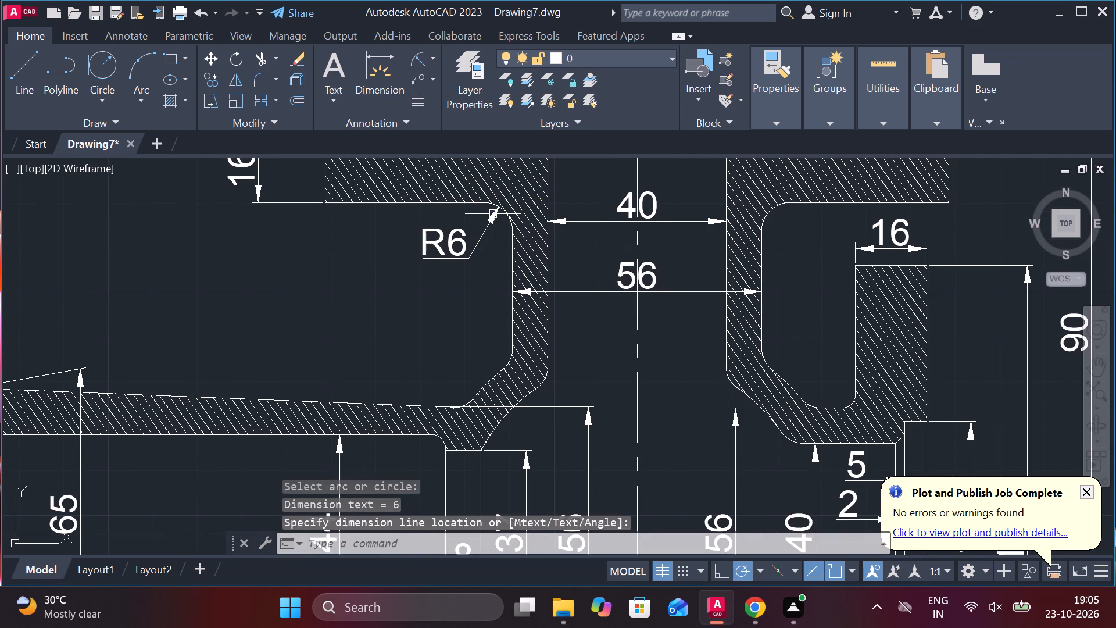
# Add a radius dimension to the outer fillet joining the left barrel's lower edge to the rounded bottom, with its text below the barrel.
pyautogui.moveTo(789, 319); pyautogui.dragTo(797, 238, button='middle')
pyautogui.moveTo(470, 319); pyautogui.dragTo(535, 271, button='middle')
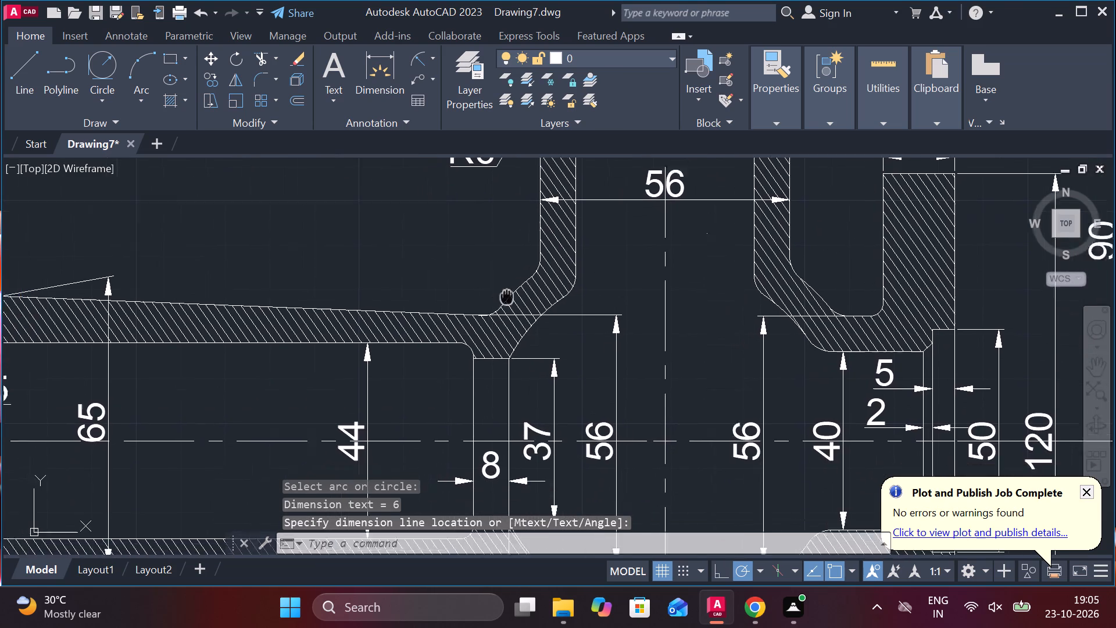
pyautogui.moveTo(535, 271); pyautogui.dragTo(772, 168, button='middle')
pyautogui.scroll(-1, 775, 340)
pyautogui.middleClick(747, 384)
pyautogui.moveTo(759, 420); pyautogui.dragTo(593, 397, button='middle')
pyautogui.scroll(2, 591, 376)
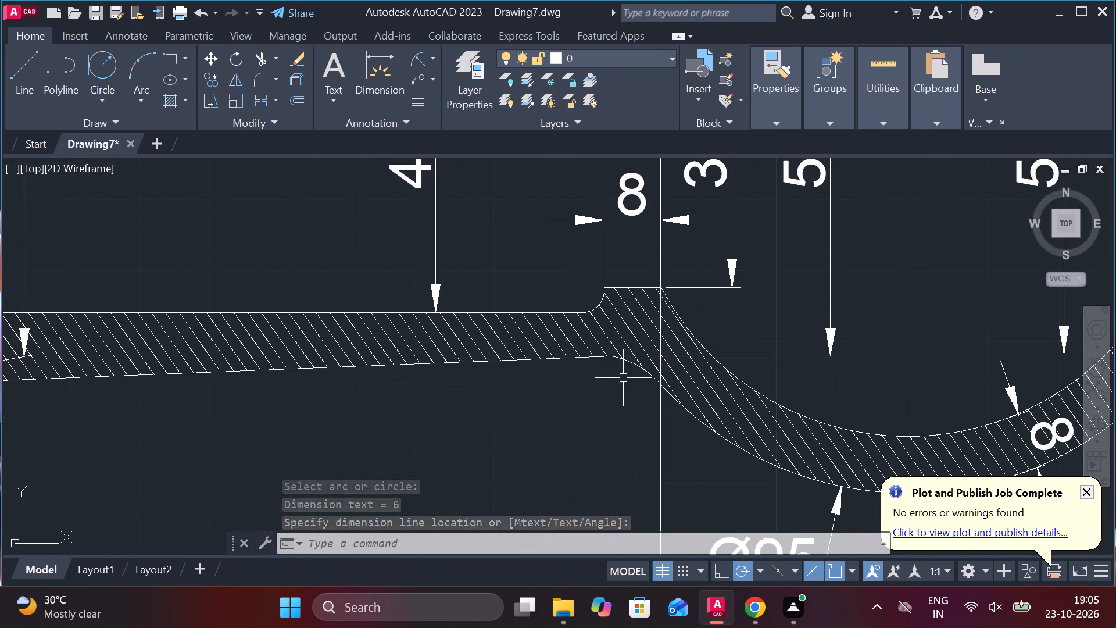
pyautogui.press('space')
pyautogui.click(635, 367)
pyautogui.click(635, 389)
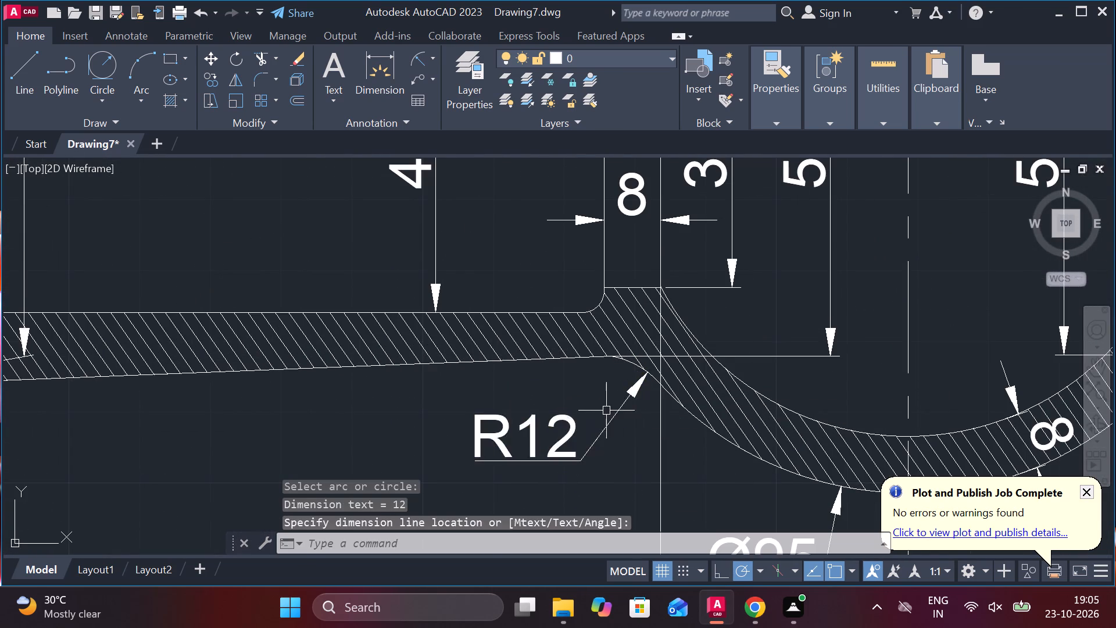
# Add a radius dimension to the 3 mm fillet between the right flange's inner face and the body's underside.
pyautogui.scroll(-1, 606, 410)
pyautogui.moveTo(892, 392); pyautogui.dragTo(541, 332, button='middle')
pyautogui.scroll(2, 590, 338)
pyautogui.press('space')
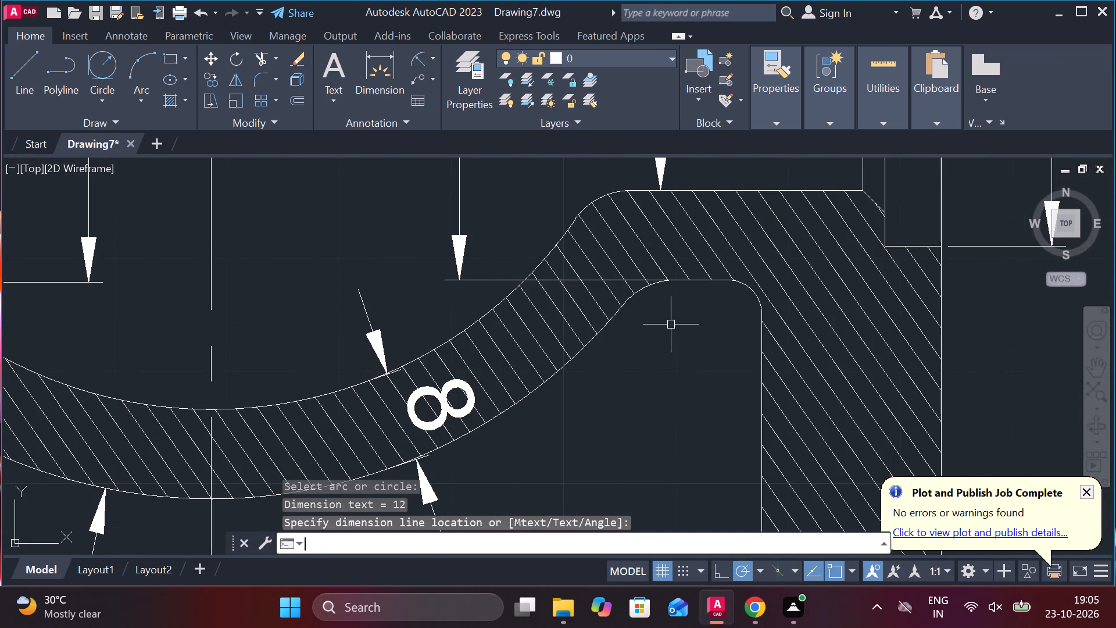
pyautogui.click(649, 286)
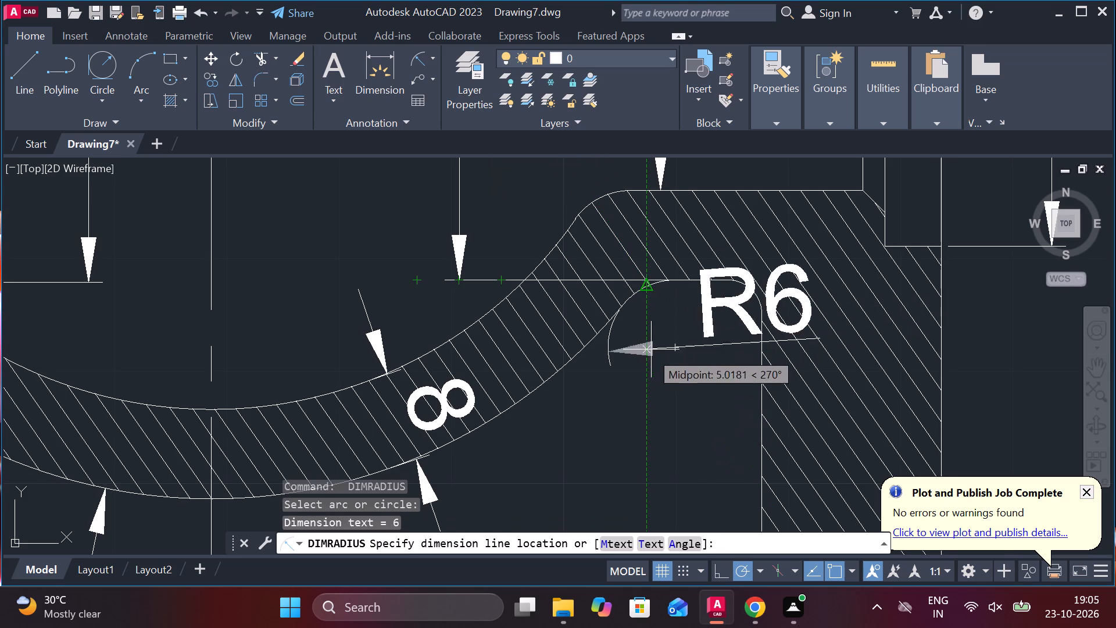
pyautogui.press('Escape')
pyautogui.press('space')
pyautogui.click(750, 295)
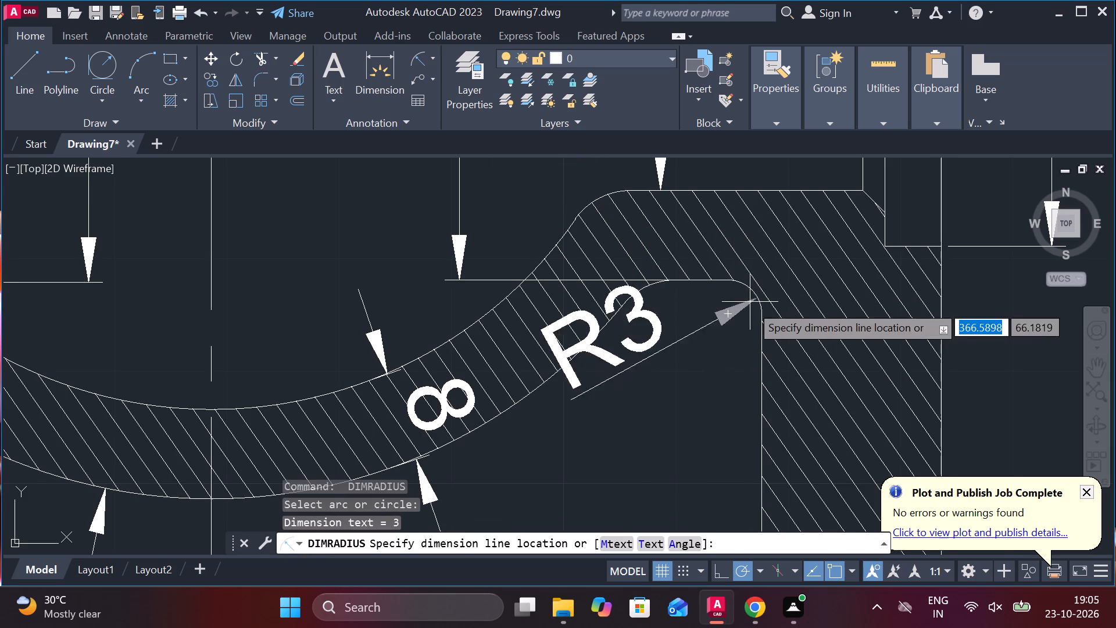
pyautogui.click(731, 304)
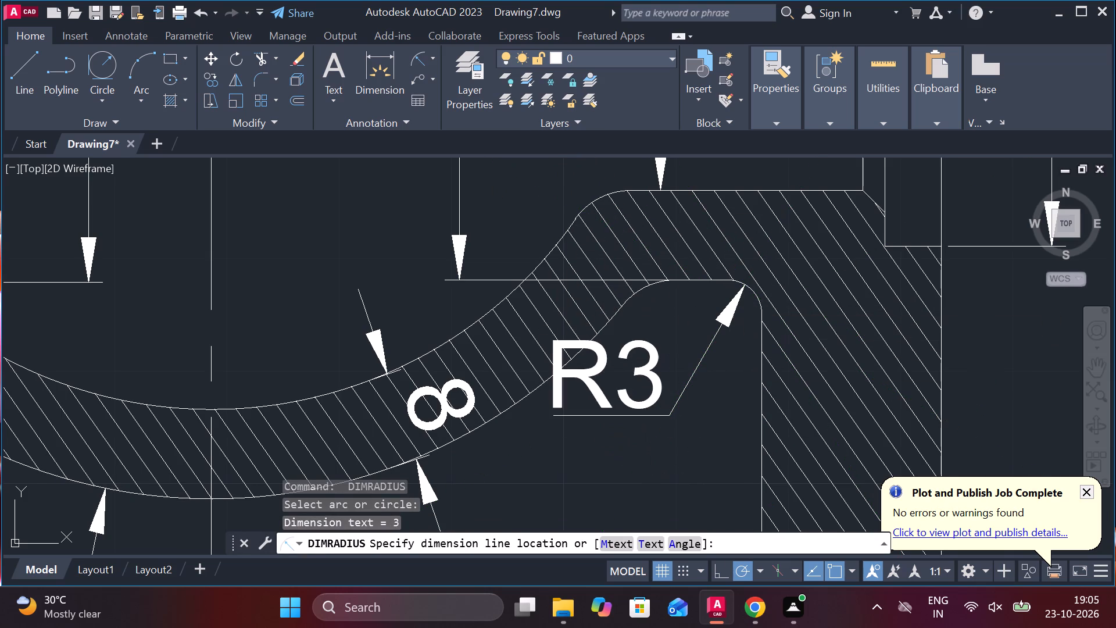
# Move the R3 dimension text down below the fillet, clear of the hatched wall and beside the right flange.
pyautogui.click(652, 380)
pyautogui.click(609, 413)
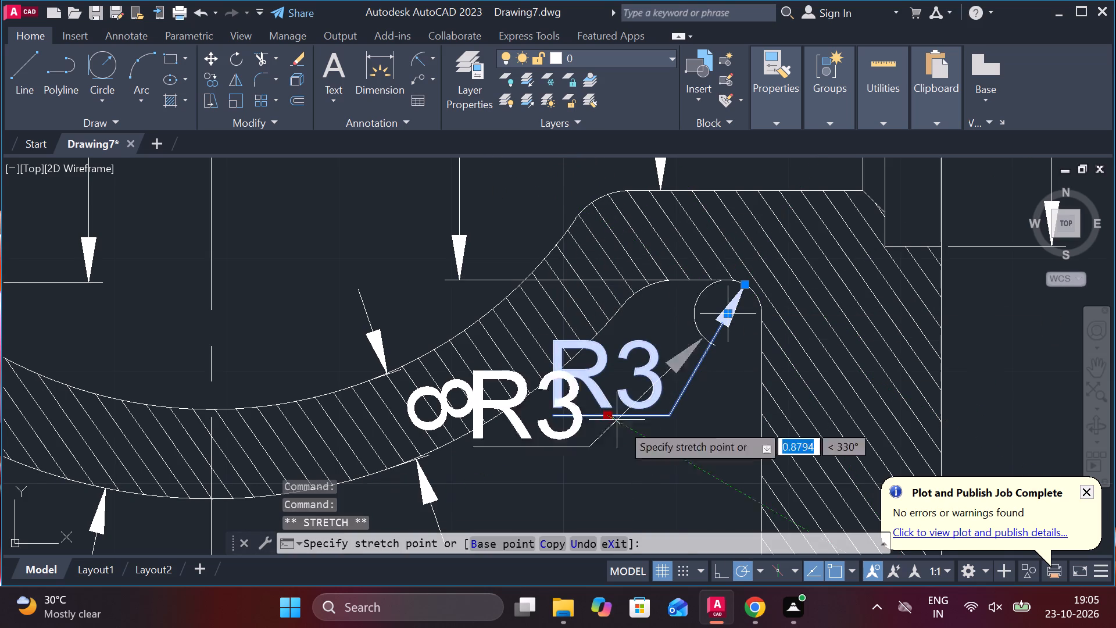
pyautogui.click(663, 488)
pyautogui.scroll(-2, 695, 440)
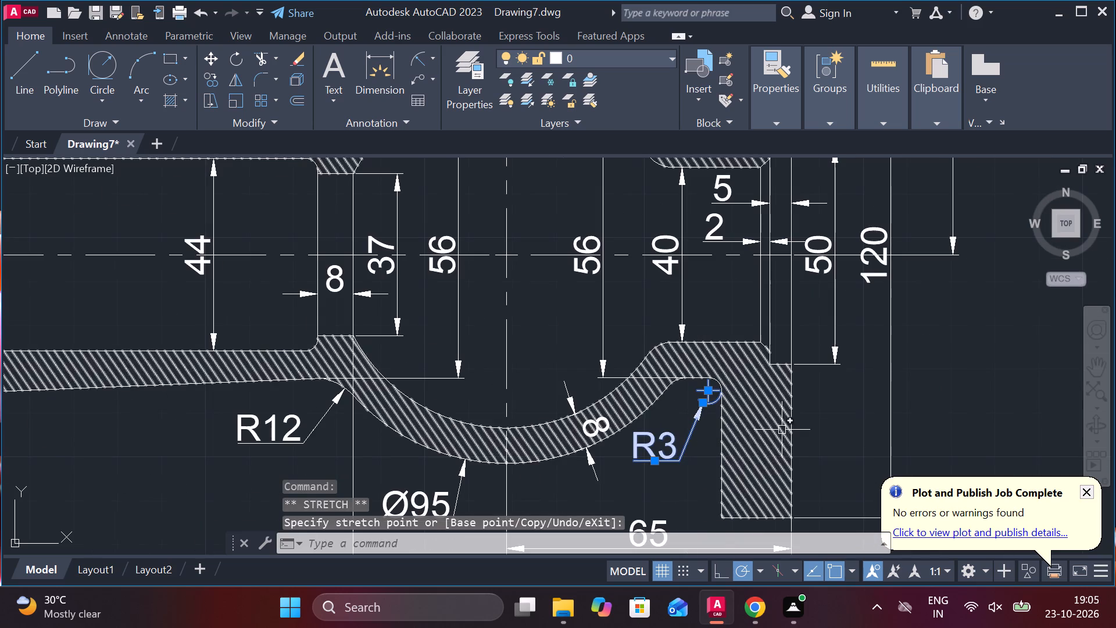
pyautogui.press('Escape')
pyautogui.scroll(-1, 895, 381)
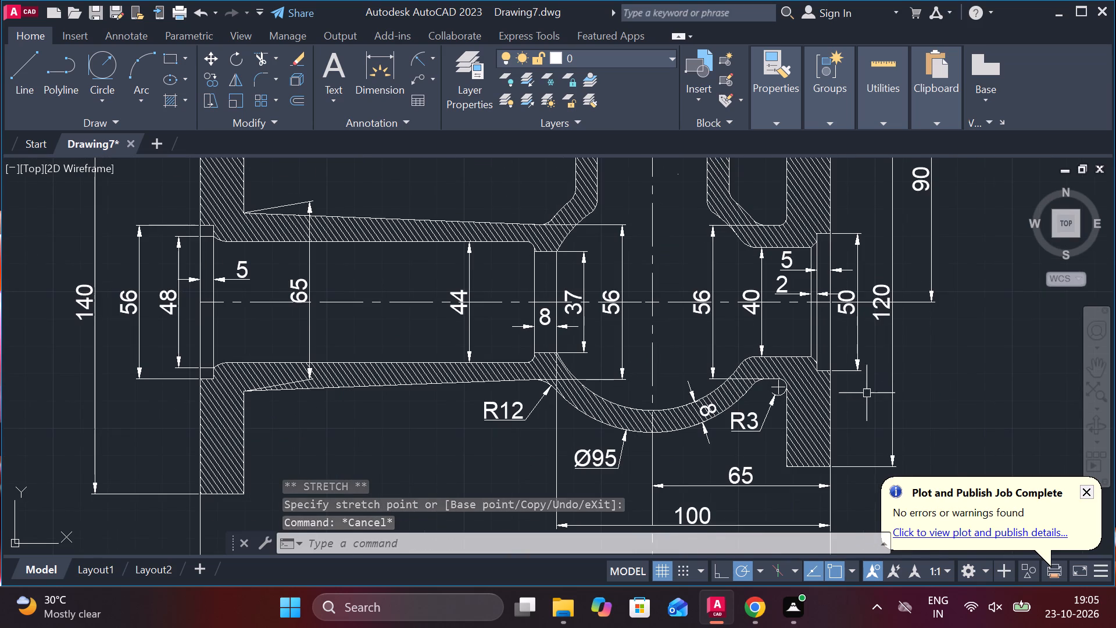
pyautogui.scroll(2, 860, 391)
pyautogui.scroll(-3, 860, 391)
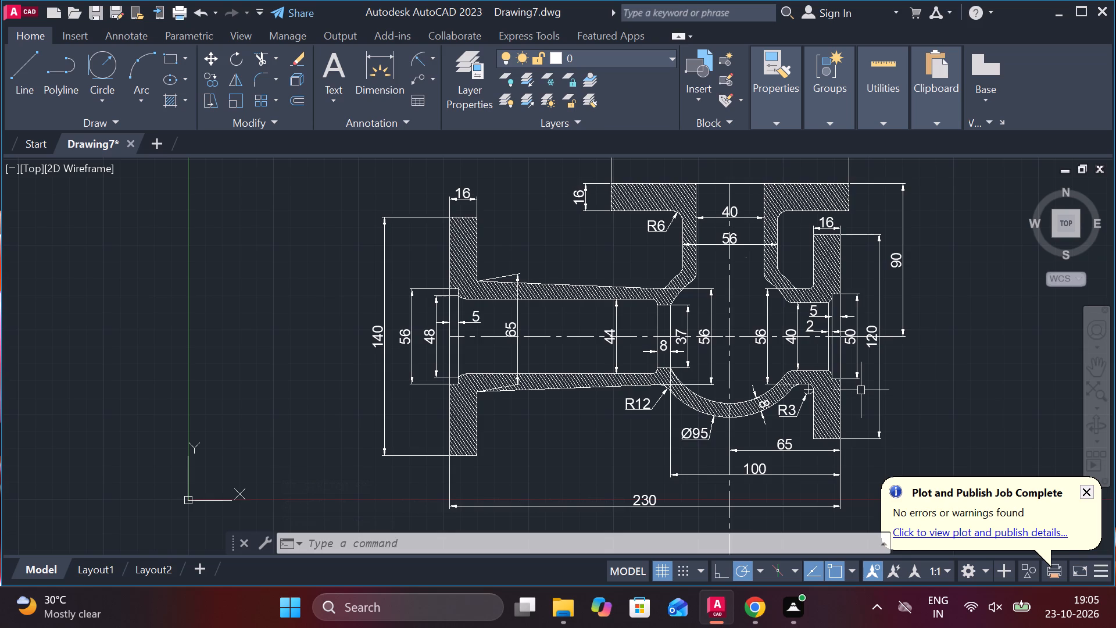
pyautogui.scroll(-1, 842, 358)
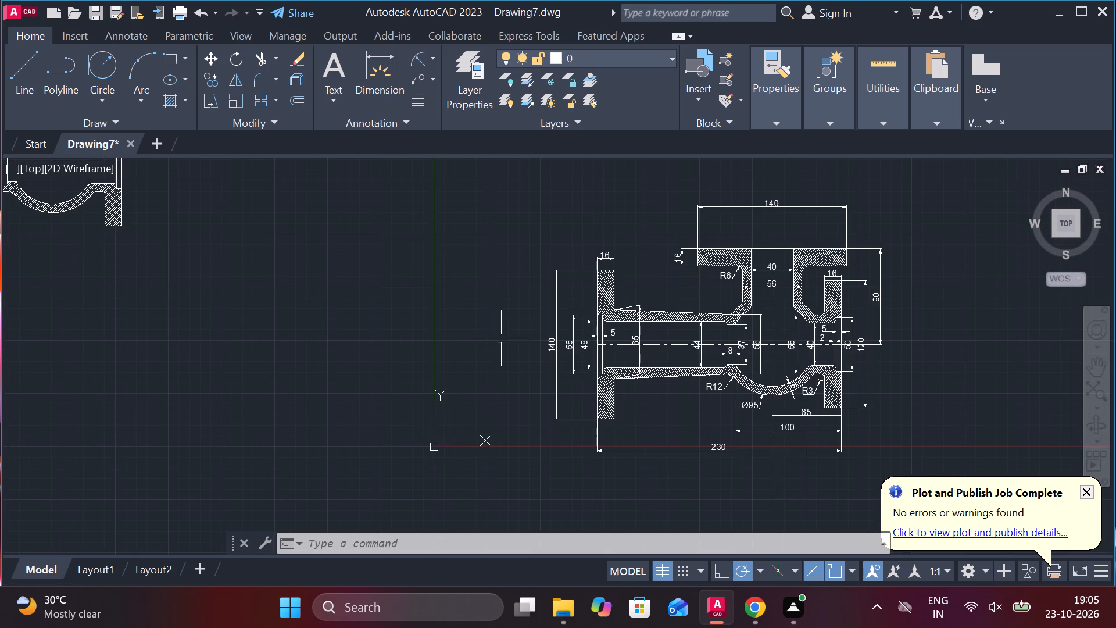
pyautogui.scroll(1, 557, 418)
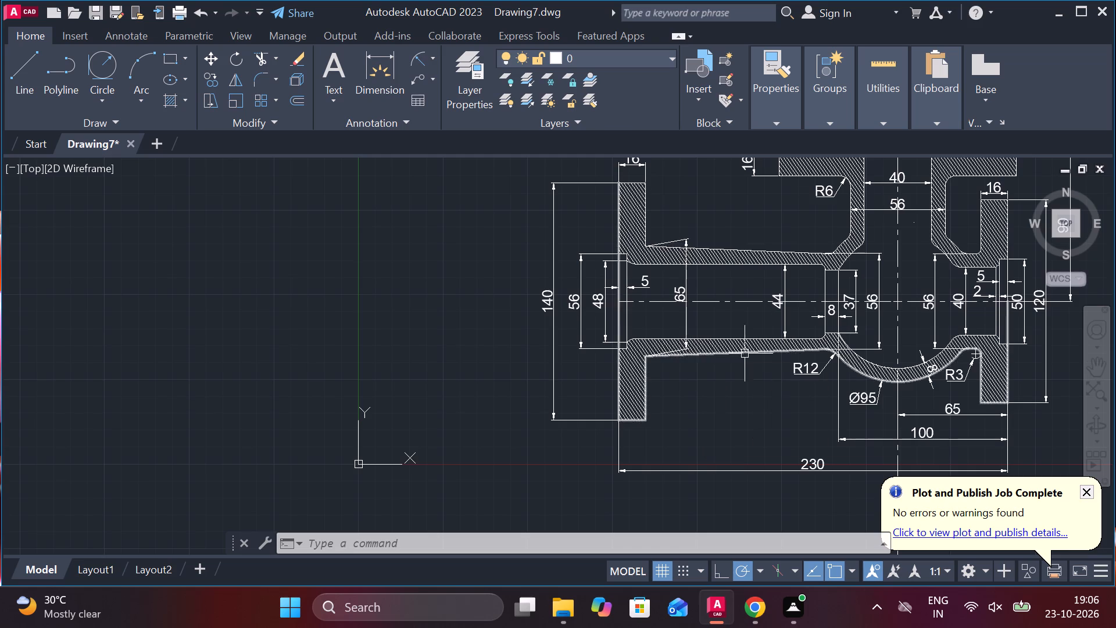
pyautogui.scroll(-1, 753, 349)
# Draw a closed upright rectangle of lines, 5 wide and 55 high, in the empty area below the sectional view.
pyautogui.moveTo(729, 383); pyautogui.dragTo(577, 286, button='middle')
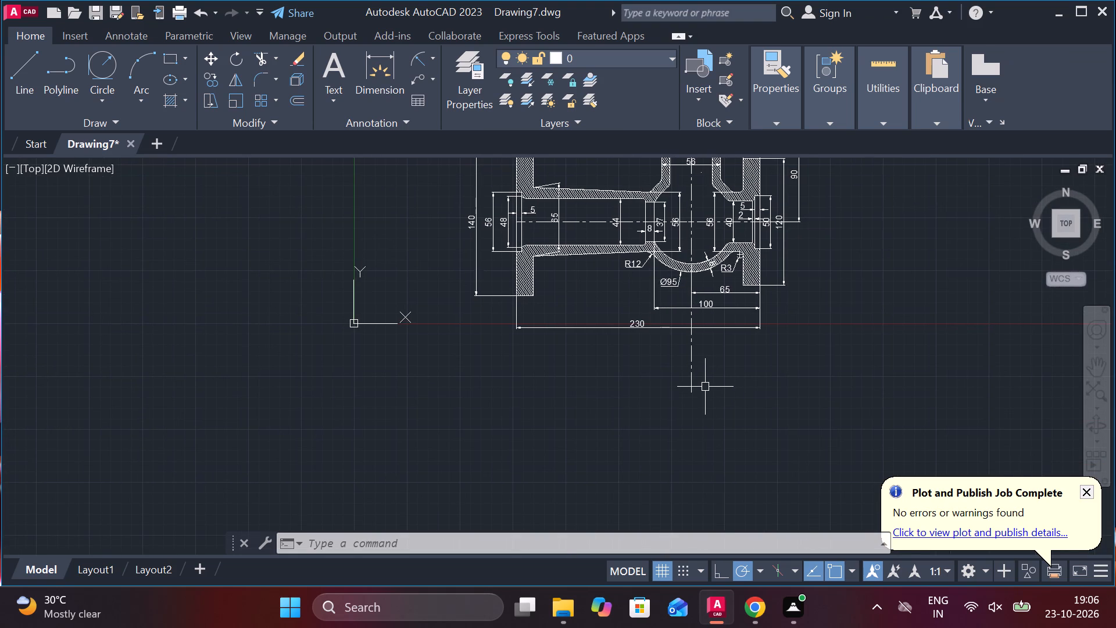
pyautogui.moveTo(701, 385); pyautogui.dragTo(689, 218, button='middle')
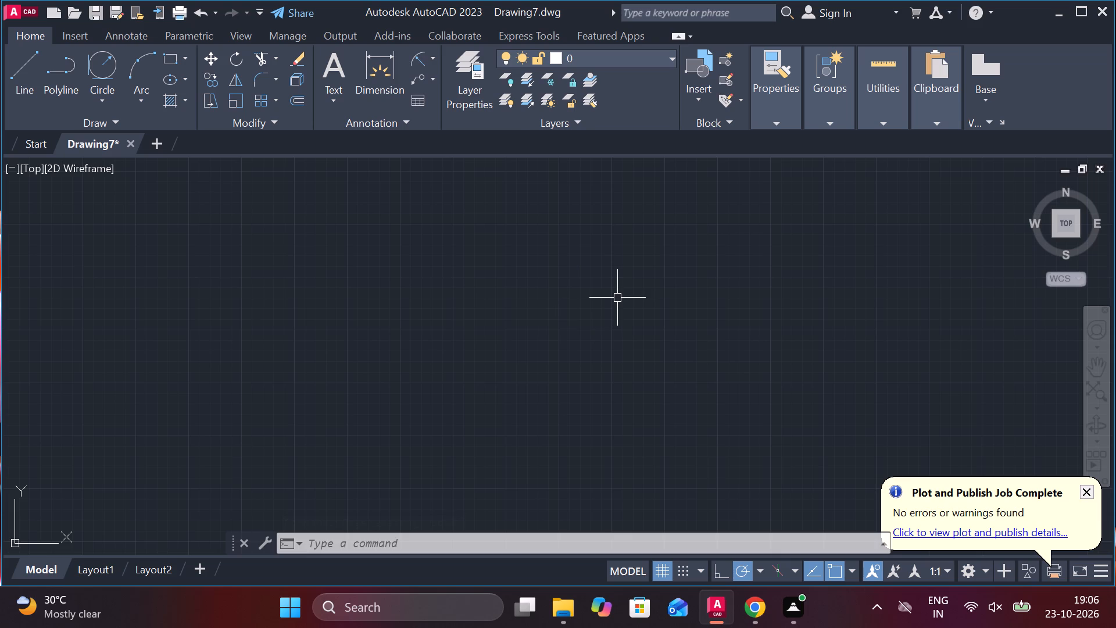
pyautogui.press('l')
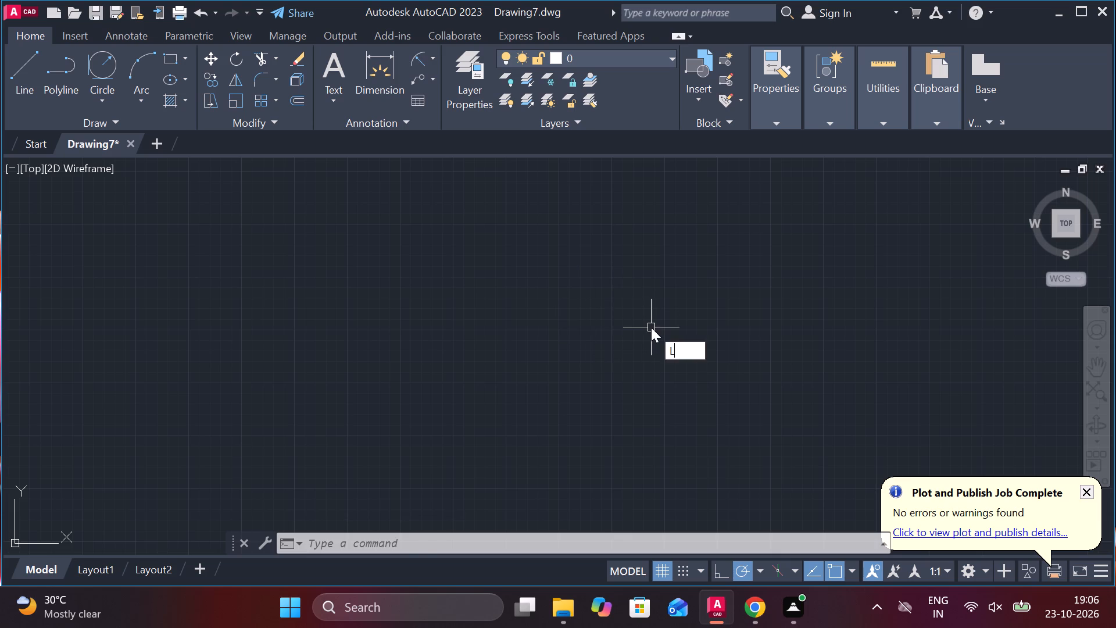
pyautogui.press('Return')
pyautogui.click(548, 235)
pyautogui.write('55')
pyautogui.press('space')
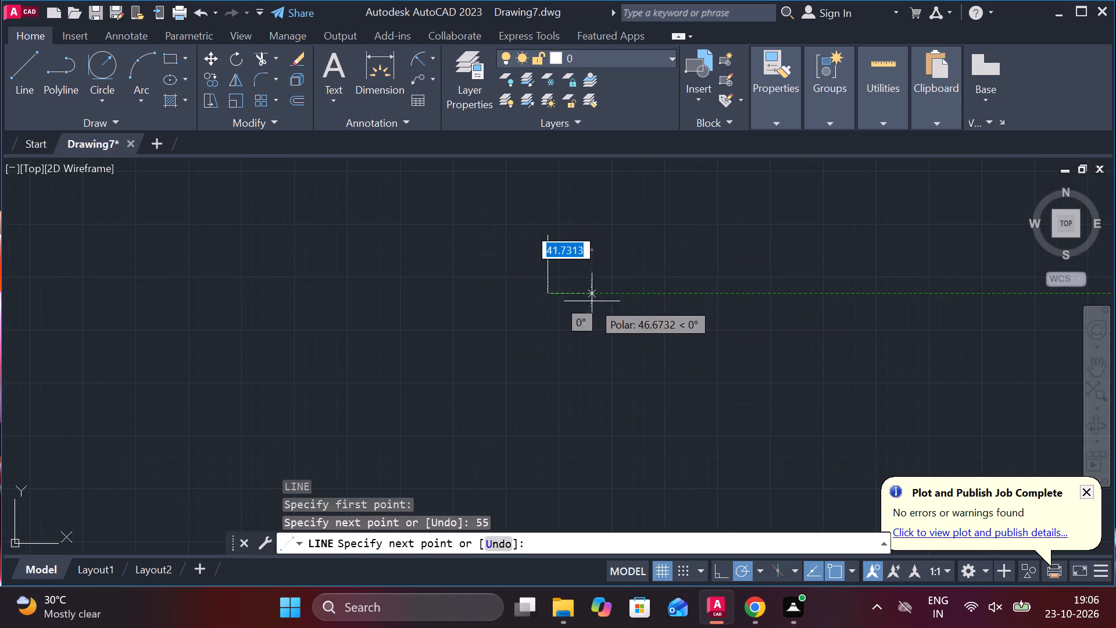
pyautogui.scroll(1, 562, 293)
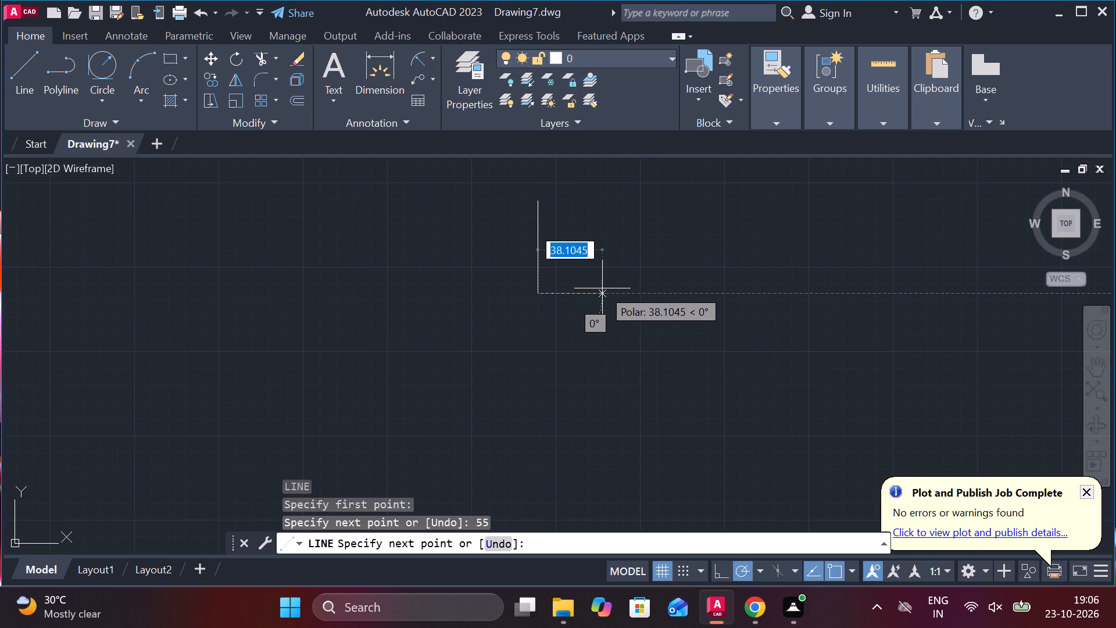
pyautogui.write('5')
pyautogui.press('space')
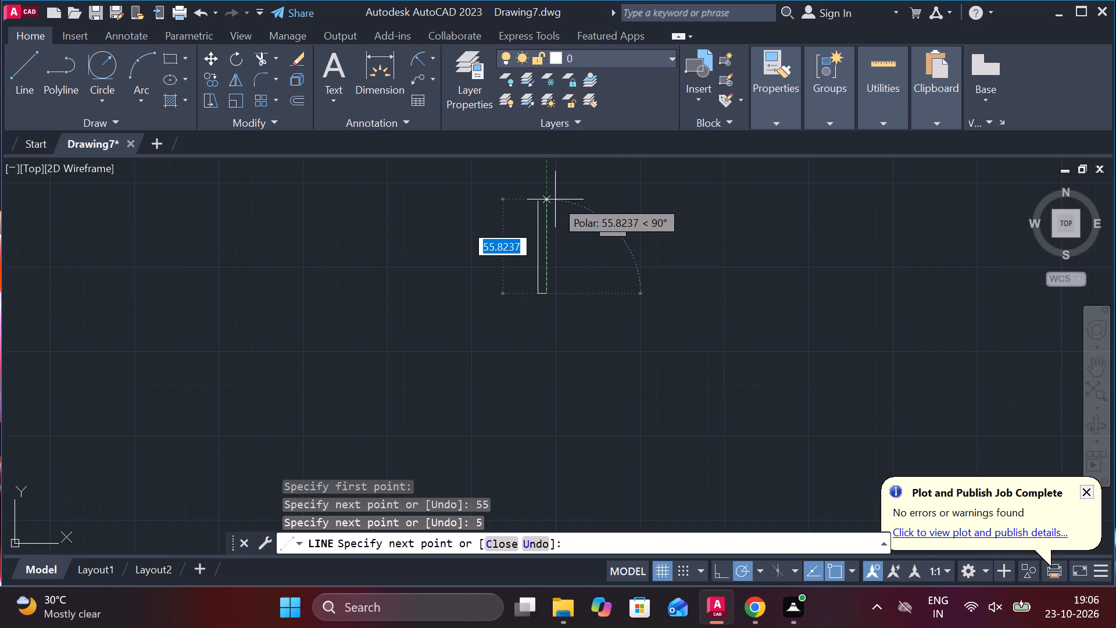
pyautogui.write('55')
pyautogui.press('space')
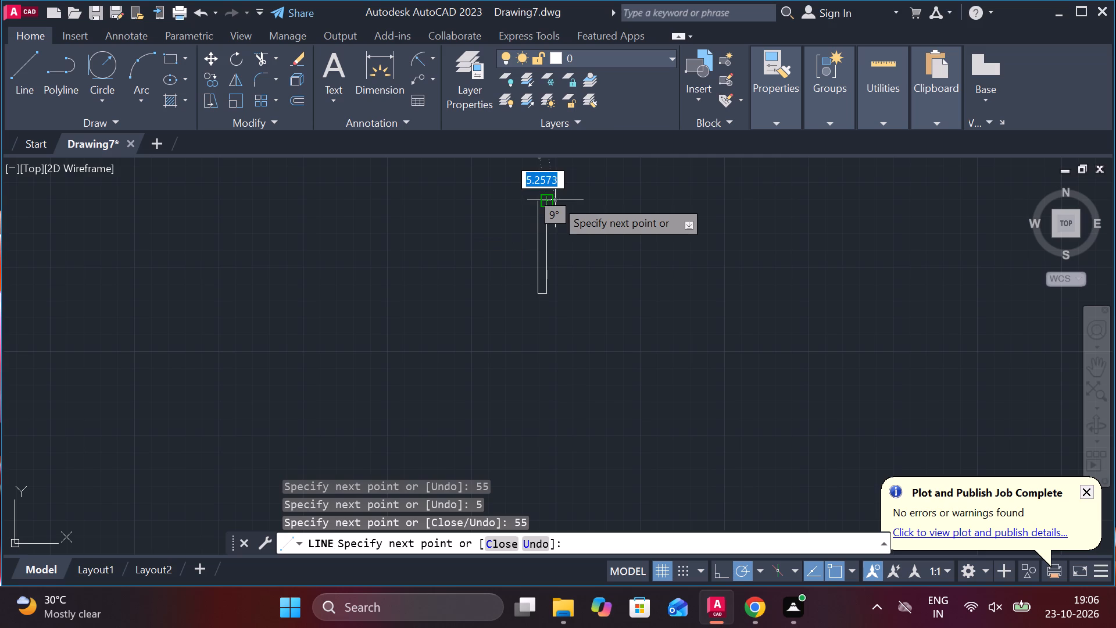
pyautogui.scroll(3, 548, 198)
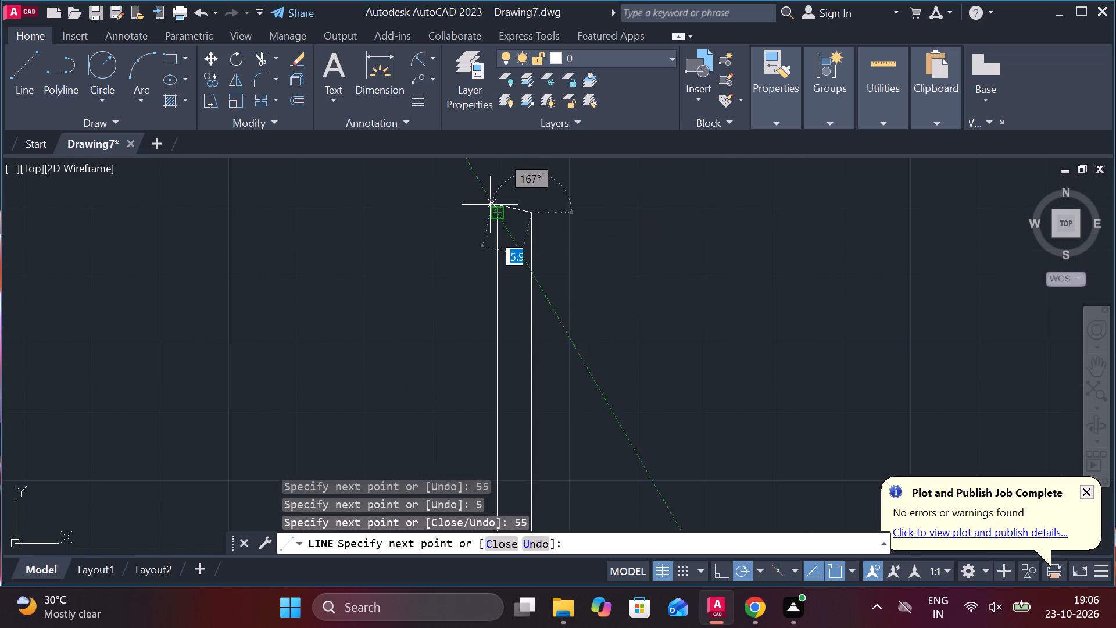
pyautogui.click(492, 210)
pyautogui.scroll(-1, 677, 222)
pyautogui.press('Escape')
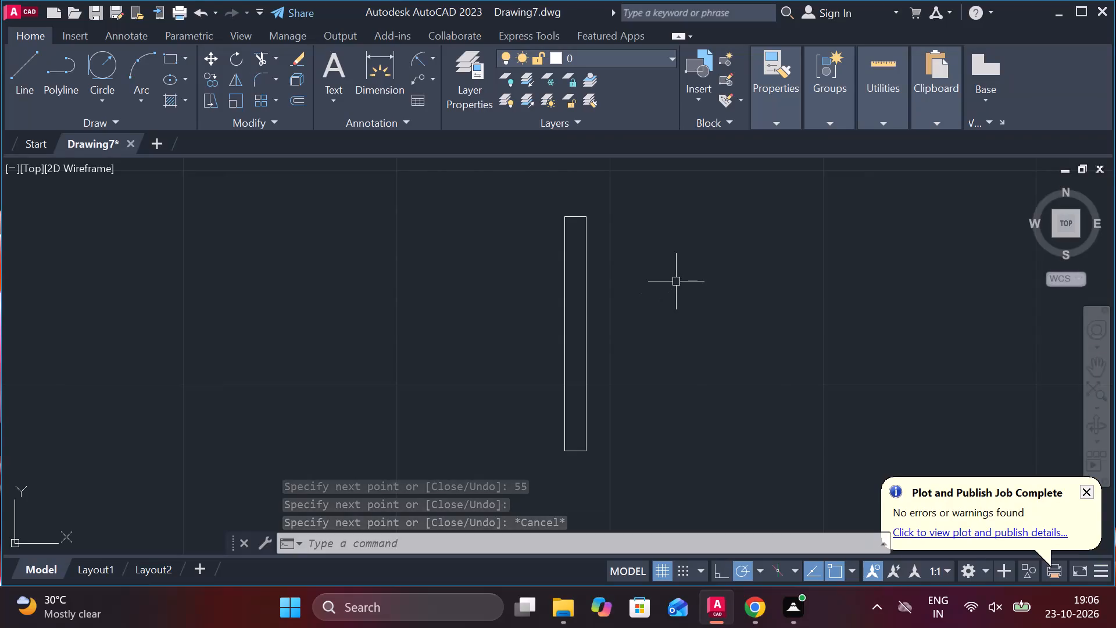
# Draw connected lines from the midpoint of the rectangle's left side, 188 horizontally to the right and 16 straight up.
pyautogui.press('l')
pyautogui.press('Return')
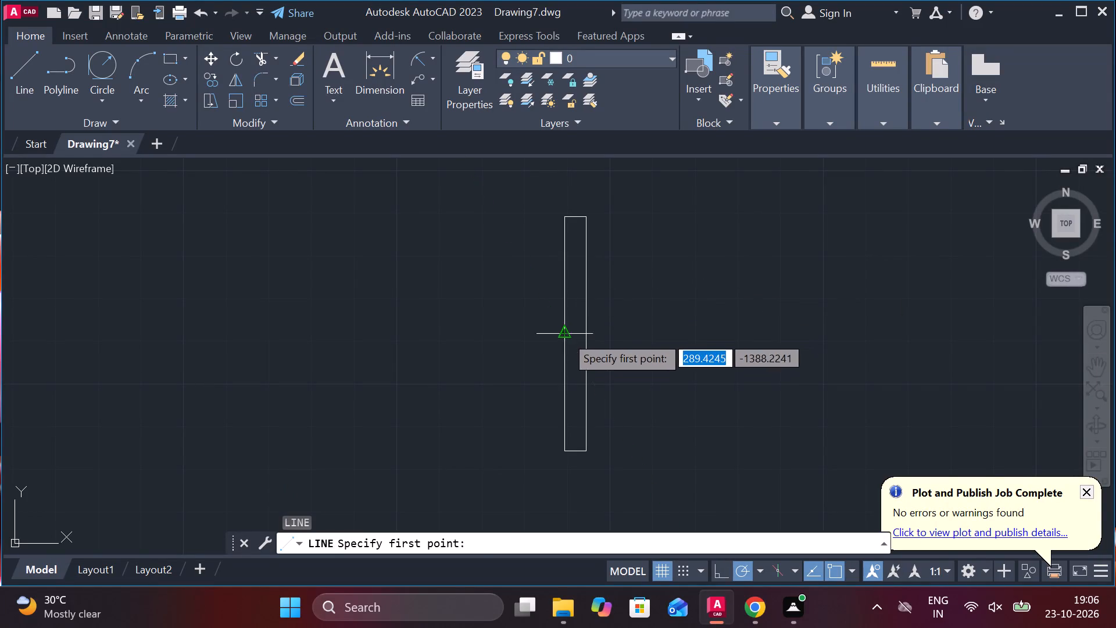
pyautogui.click(565, 335)
pyautogui.press('`')
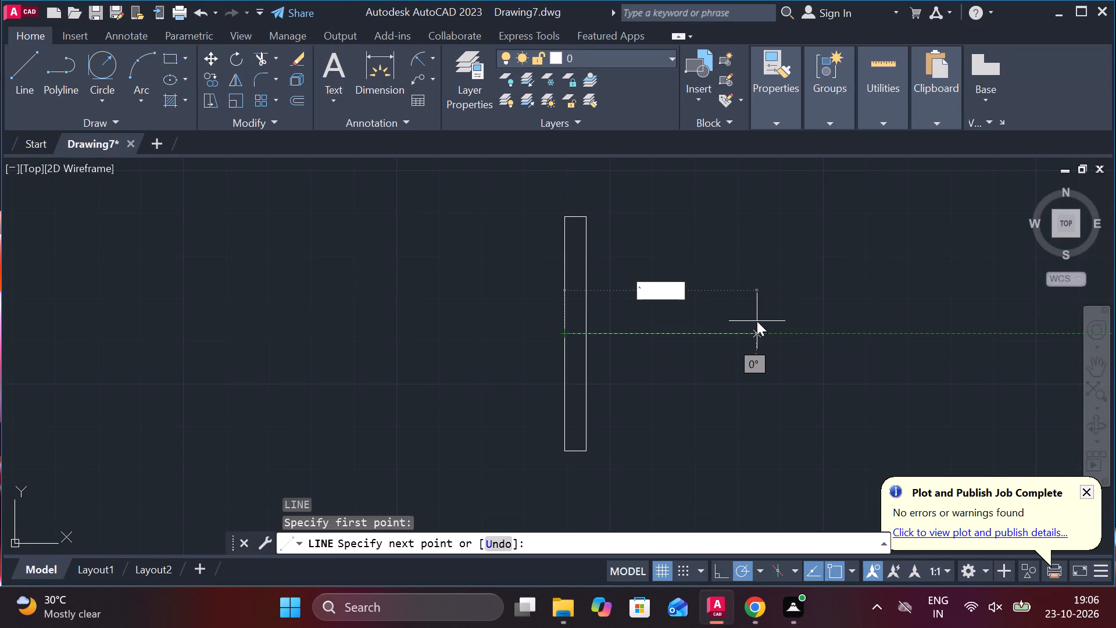
pyautogui.press('BackSpace')
pyautogui.write('188')
pyautogui.press('Return')
pyautogui.scroll(-1, 757, 321)
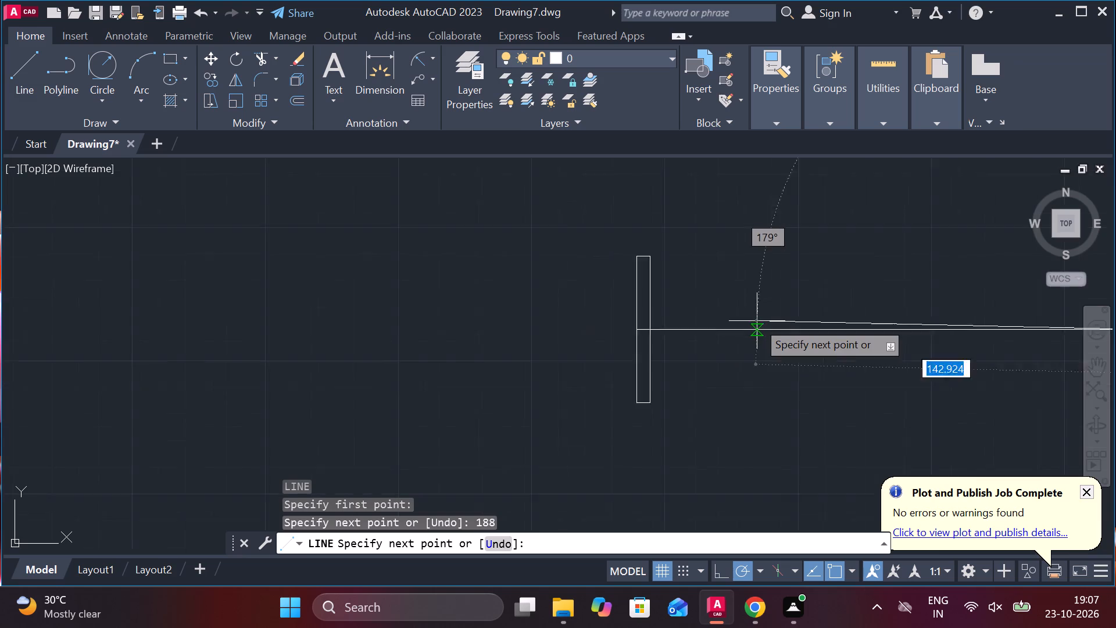
pyautogui.scroll(-1, 757, 321)
pyautogui.moveTo(828, 329); pyautogui.dragTo(638, 315, button='middle')
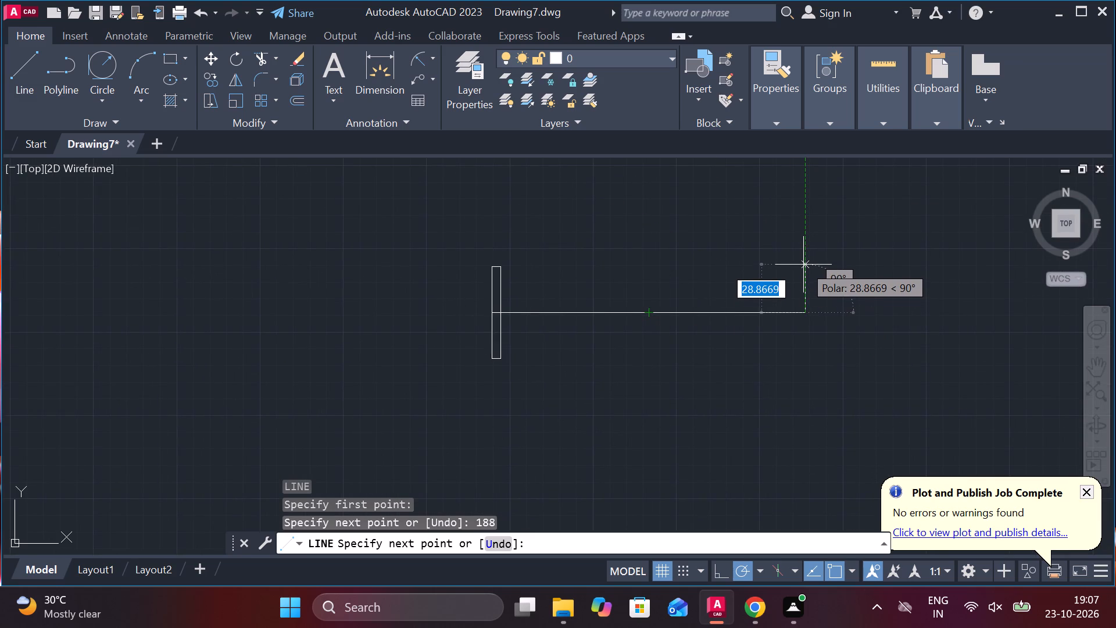
pyautogui.press('1')
pyautogui.press('6')
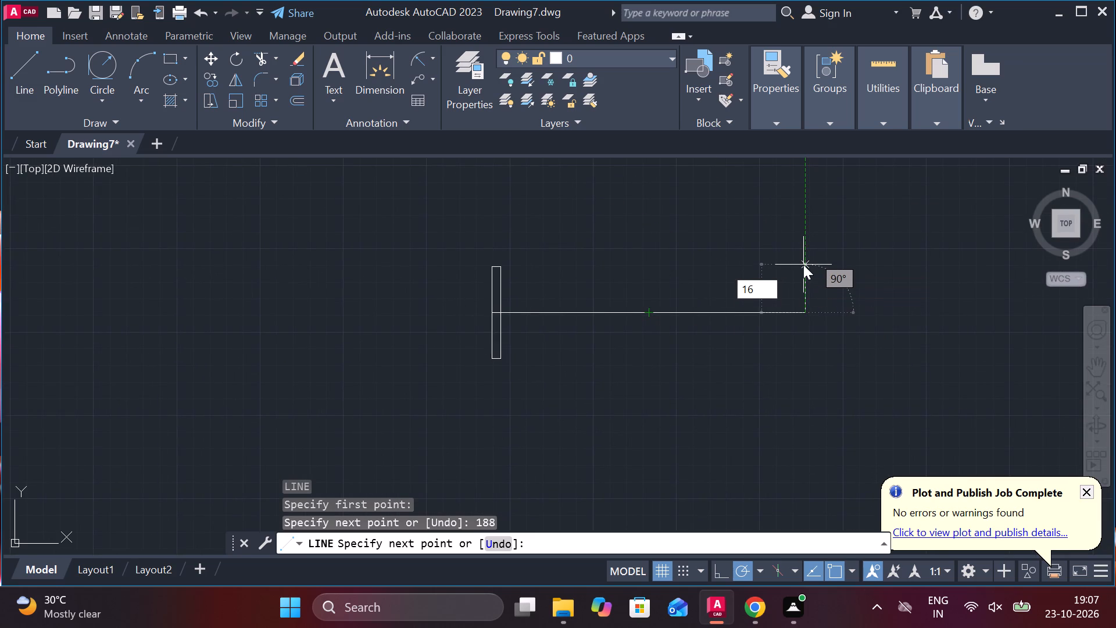
pyautogui.press('Return')
pyautogui.press('Escape')
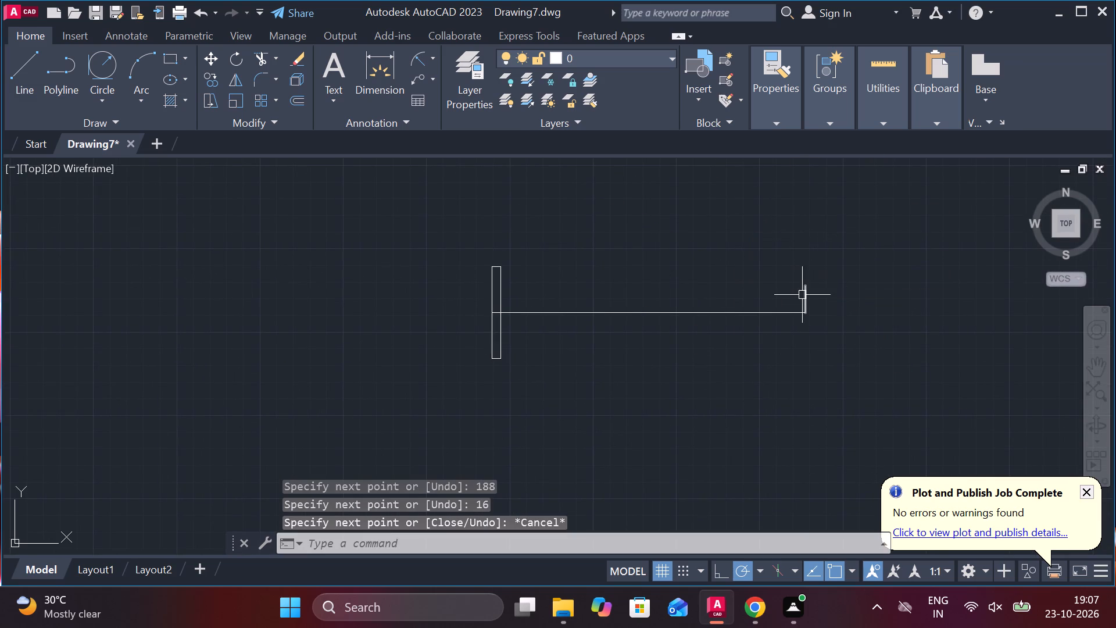
# Lengthen the short vertical line at the axis line's right end by 16 downward from its lower endpoint.
pyautogui.click(806, 292)
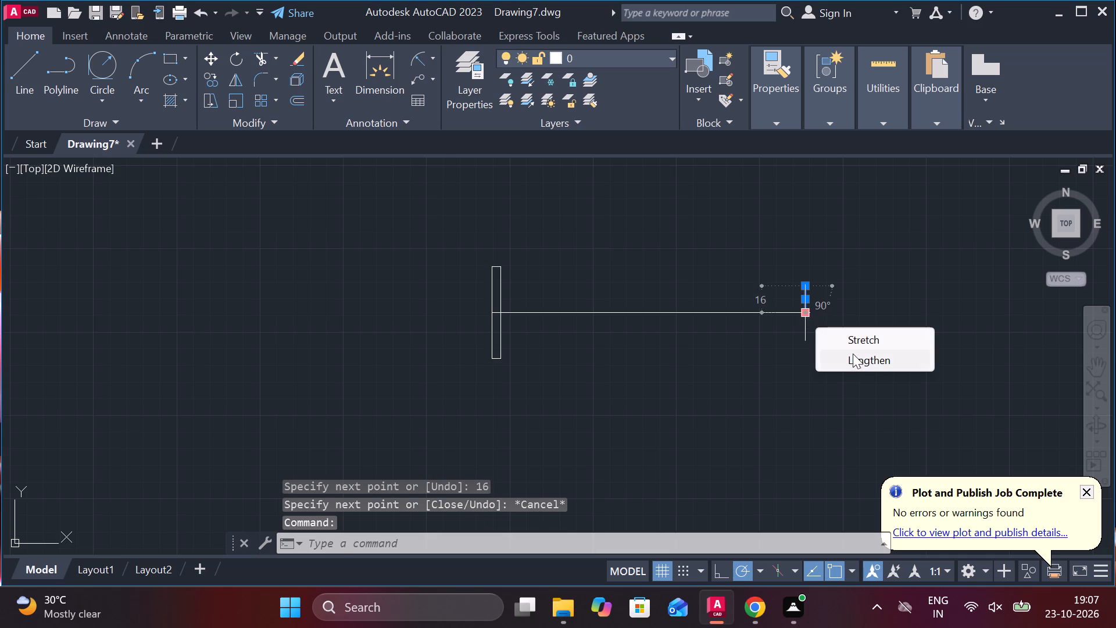
pyautogui.click(856, 356)
pyautogui.write('16')
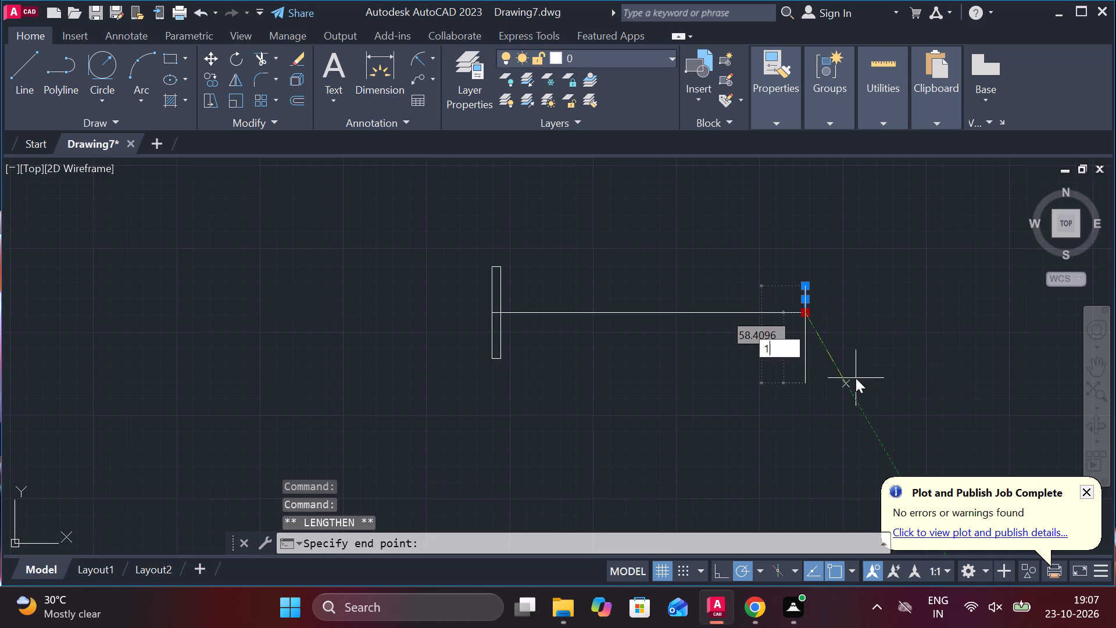
pyautogui.press('Return')
pyautogui.scroll(1, 699, 327)
pyautogui.press('Escape')
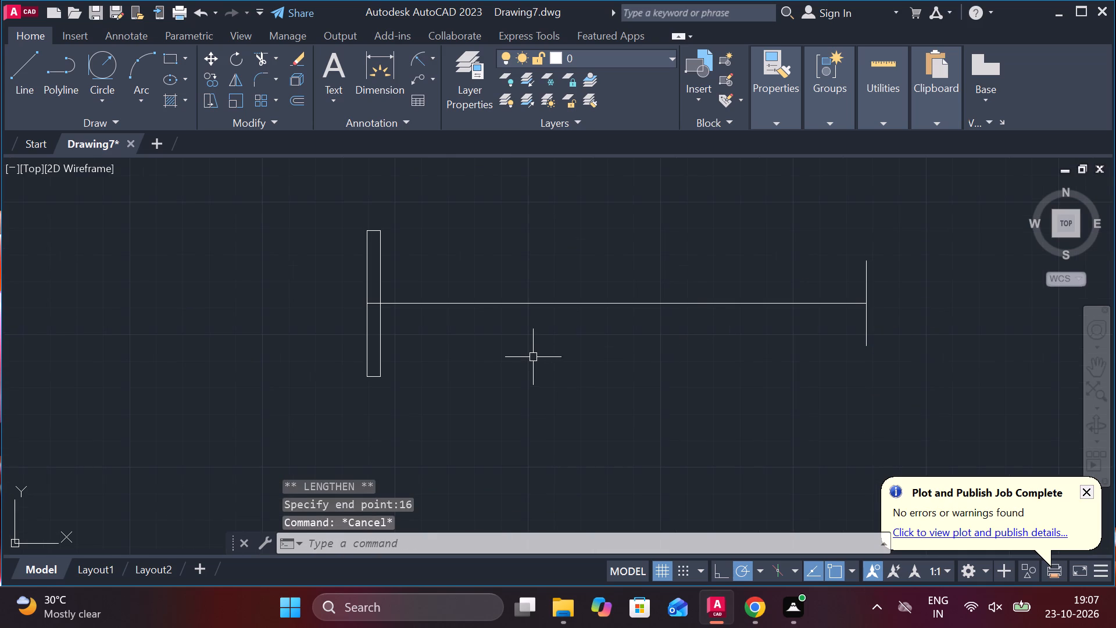
# Offset the vertical end line 58 to the left along the horizontal axis line.
pyautogui.click(864, 272)
pyautogui.press('o')
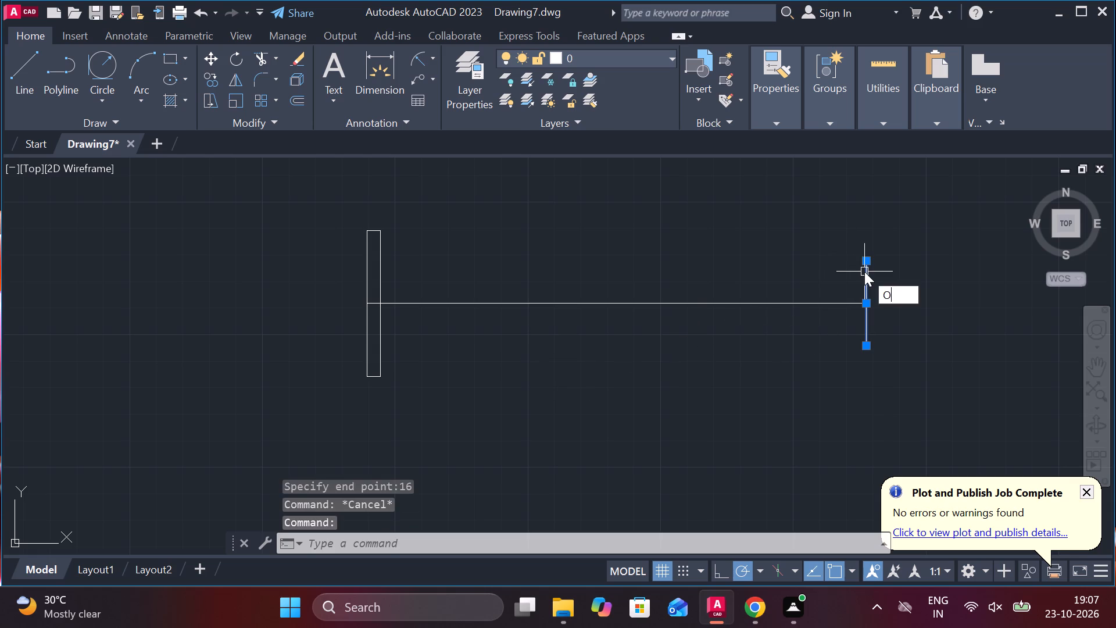
pyautogui.press('Return')
pyautogui.press('Return')
pyautogui.write('58')
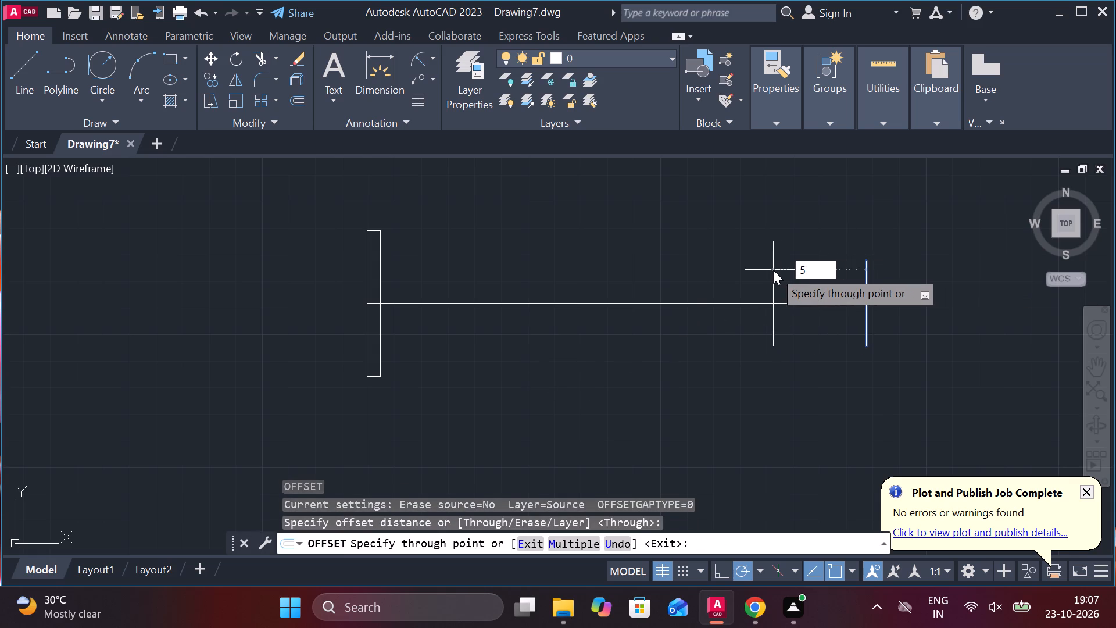
pyautogui.press('Return')
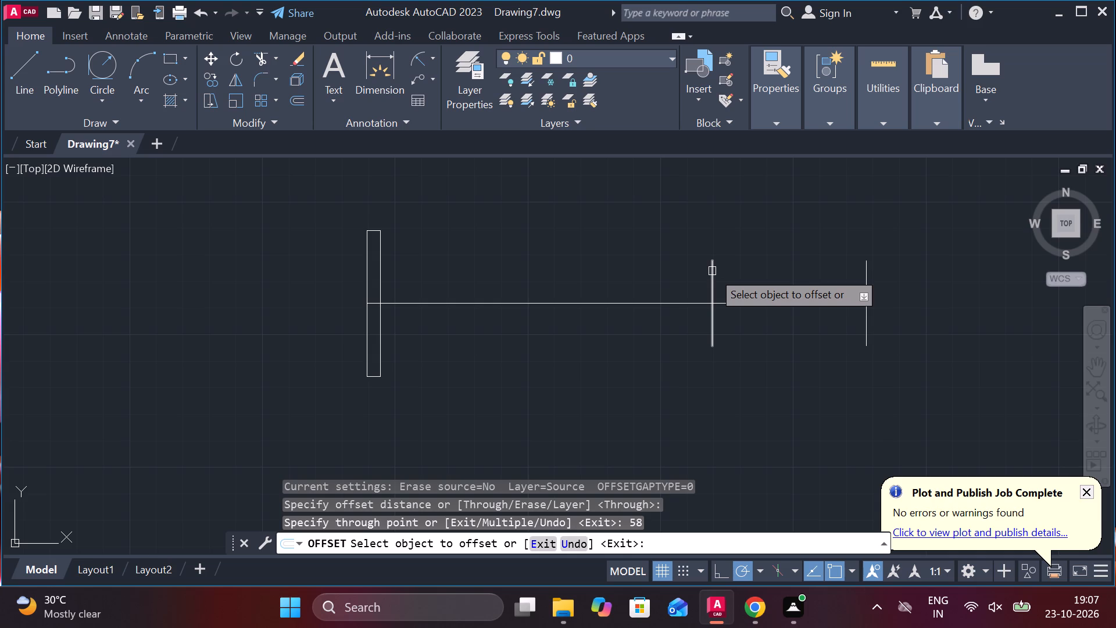
pyautogui.press('Escape')
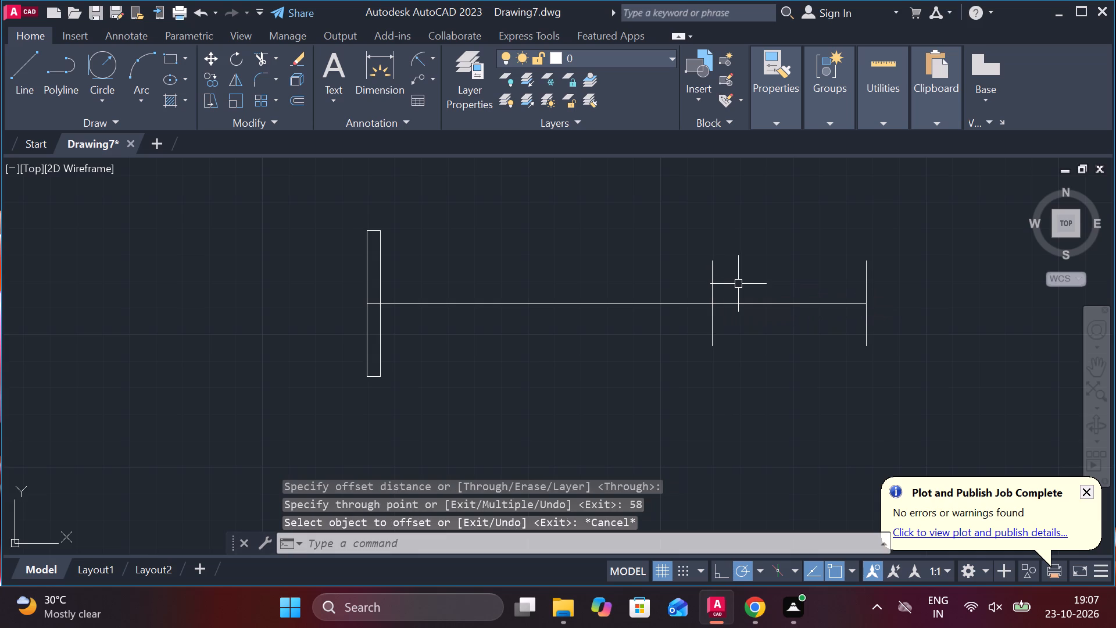
# Draw a short line about 14 long leftward along the axis from the offset vertical line's midpoint.
pyautogui.press('l')
pyautogui.press('Return')
pyautogui.click(714, 297)
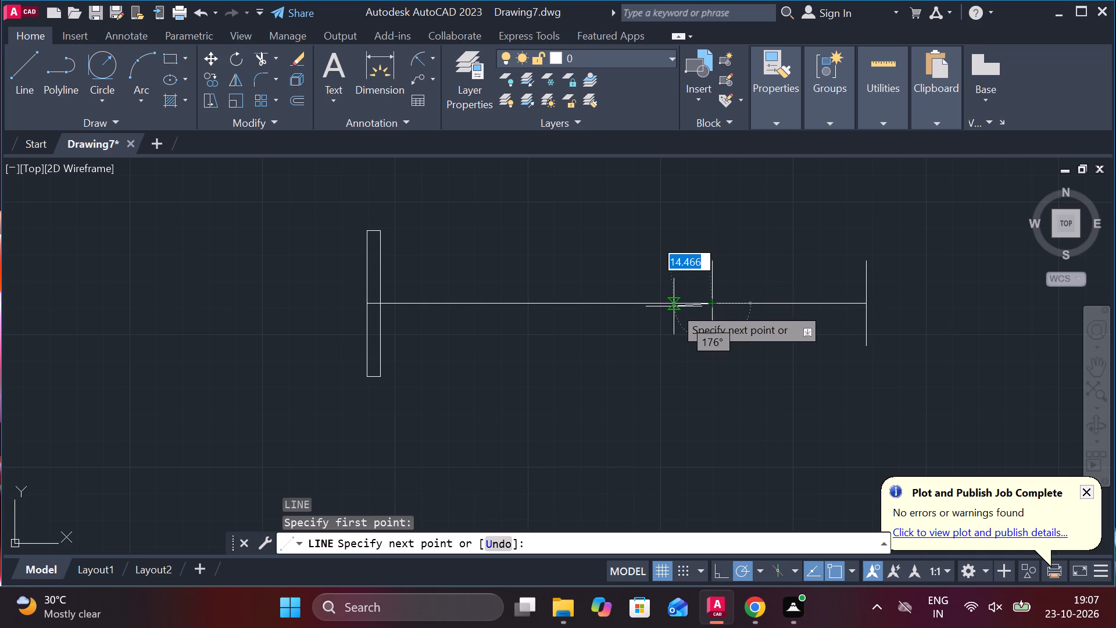
pyautogui.click(674, 306)
pyautogui.press('Escape')
# Offset the short axis line 18.5 upward, and offset that copy 37 downward to place a matching line below the axis.
pyautogui.click(700, 306)
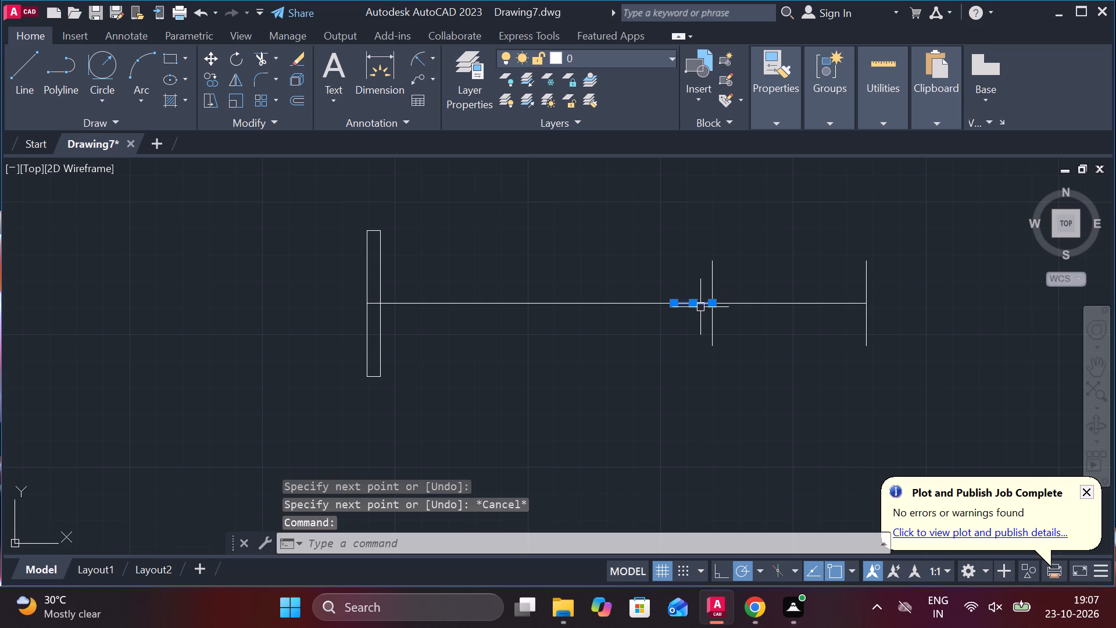
pyautogui.press('o')
pyautogui.press('Return')
pyautogui.press('Return')
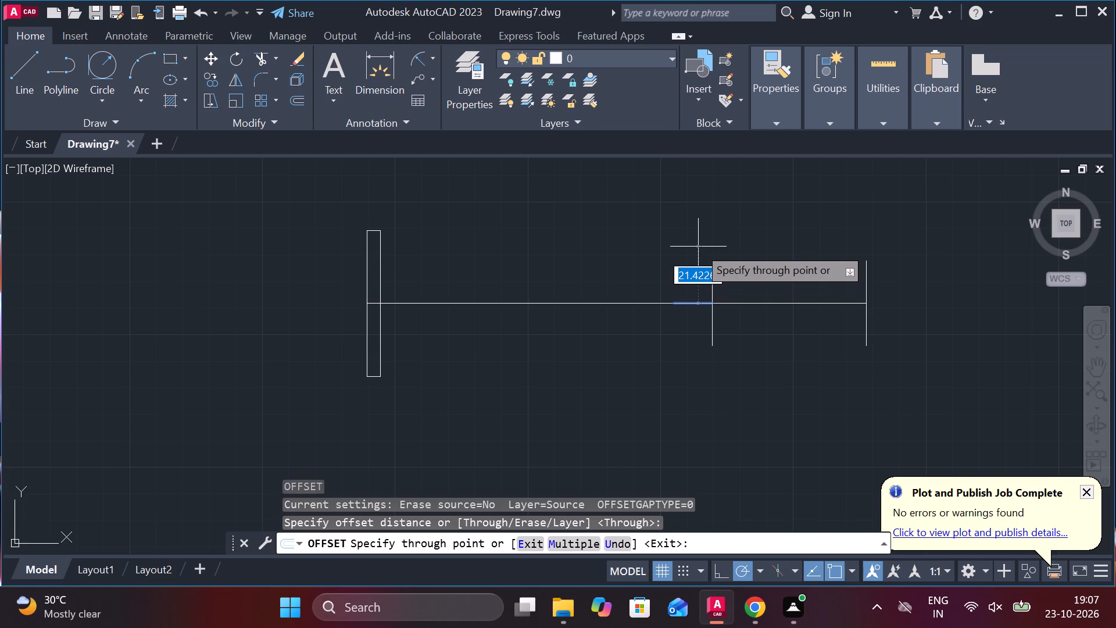
pyautogui.press('1')
pyautogui.press('8')
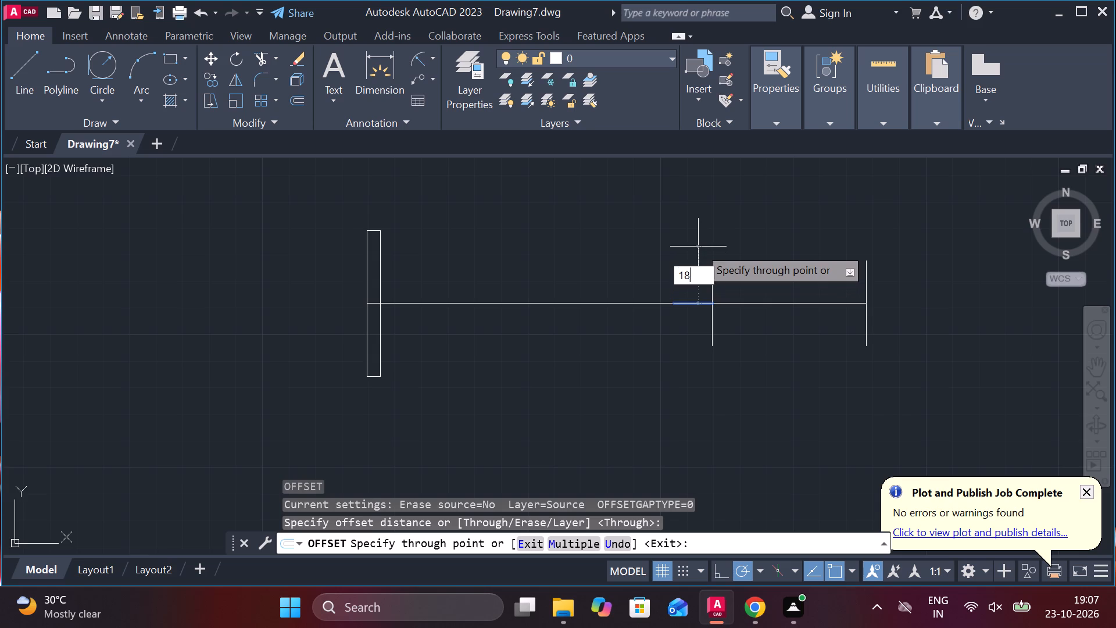
pyautogui.press('.')
pyautogui.press('5')
pyautogui.press('Return')
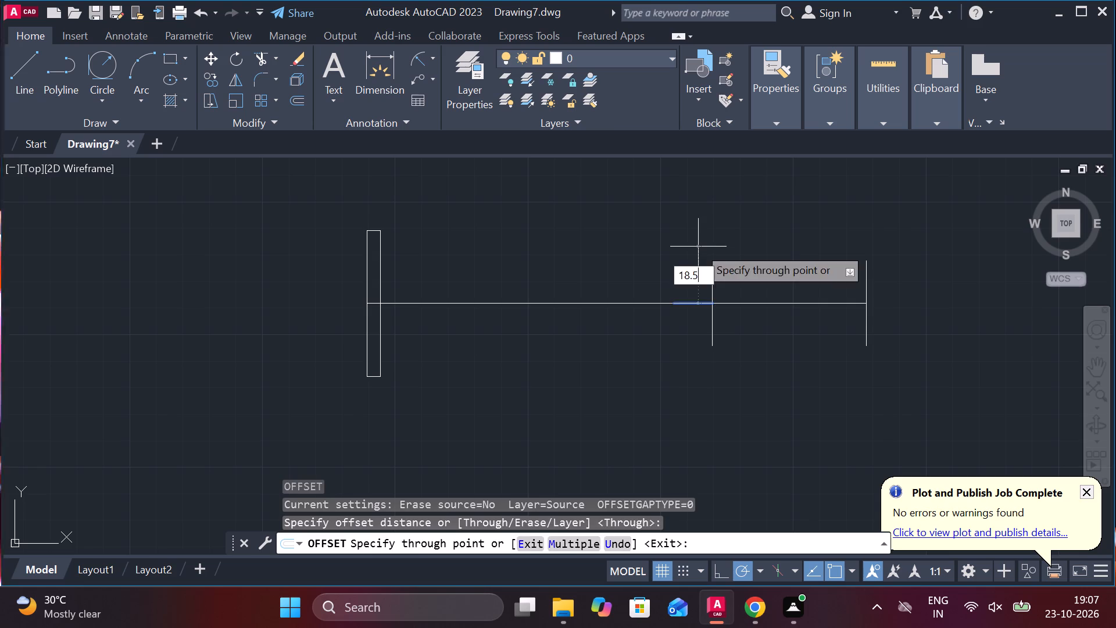
pyautogui.click(698, 255)
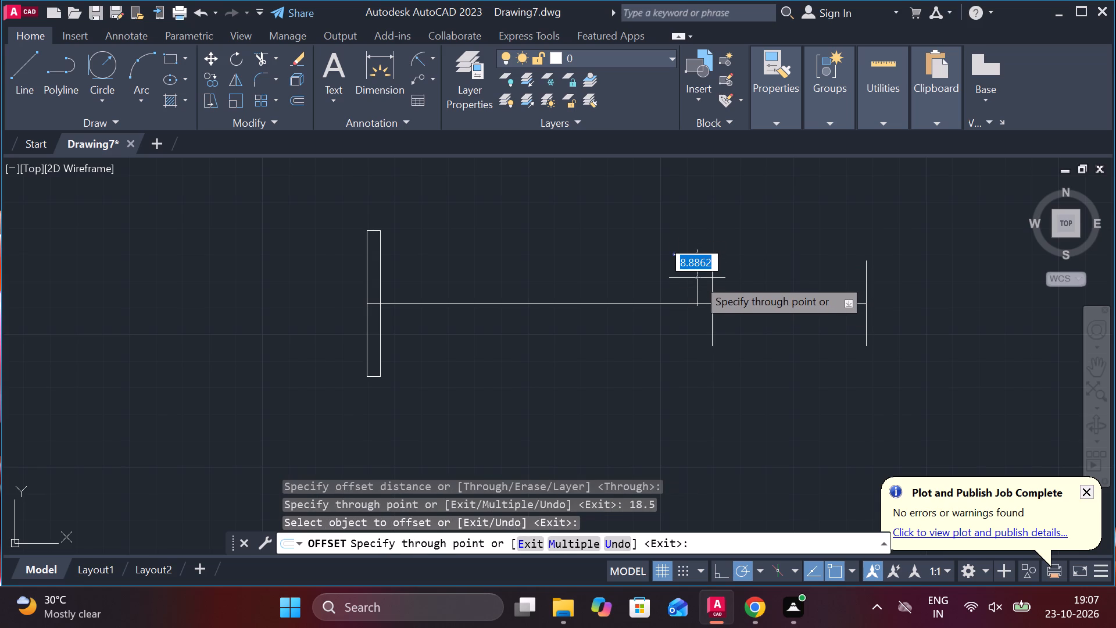
pyautogui.write('37')
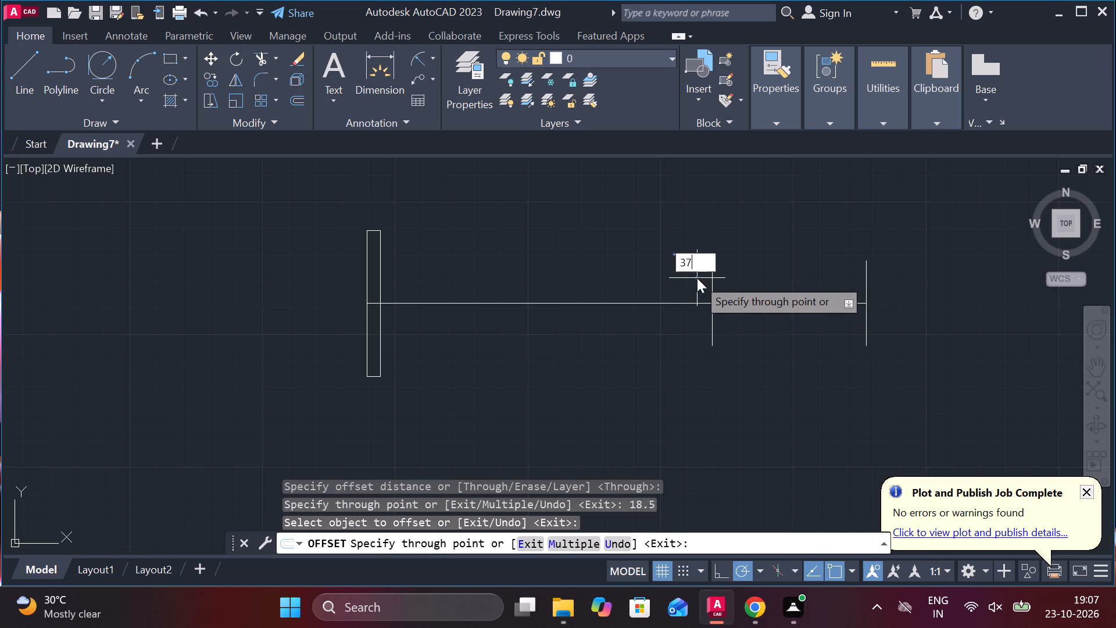
pyautogui.press('Return')
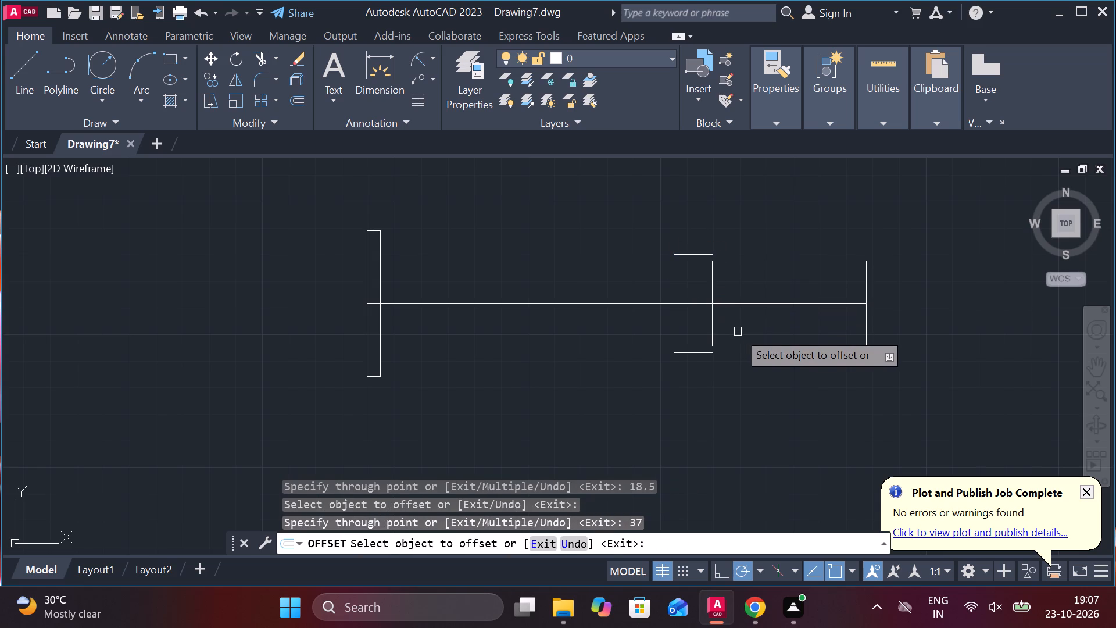
pyautogui.press('Escape')
# Extend both ends of the vertical line beside the short lines to meet the upper and lower offset lines.
pyautogui.press('e')
pyautogui.press('x')
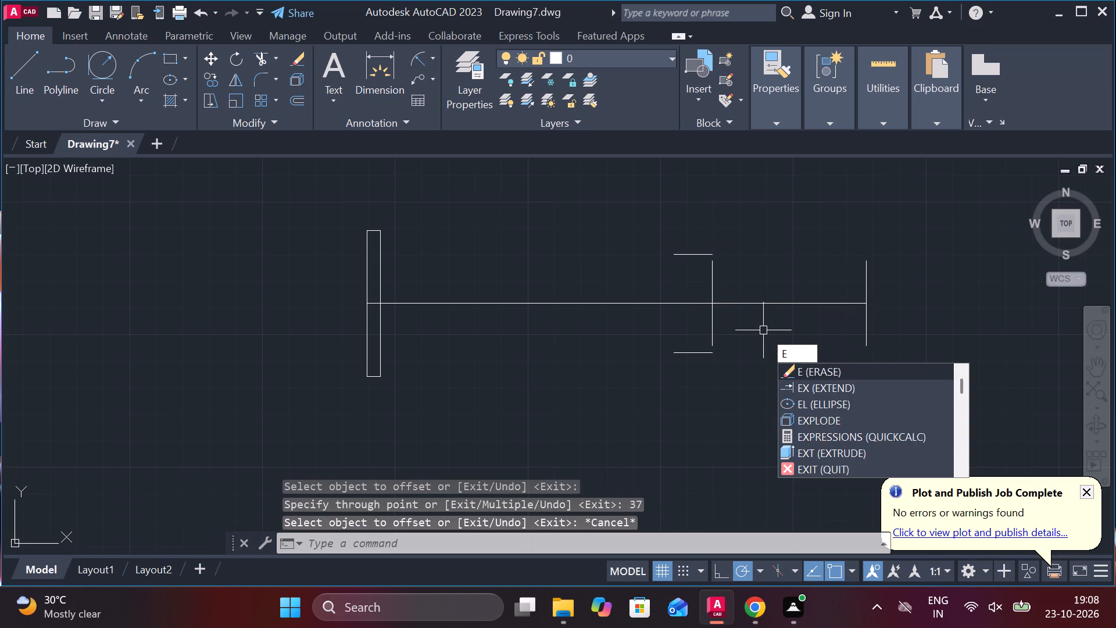
pyautogui.press('space')
pyautogui.click(713, 331)
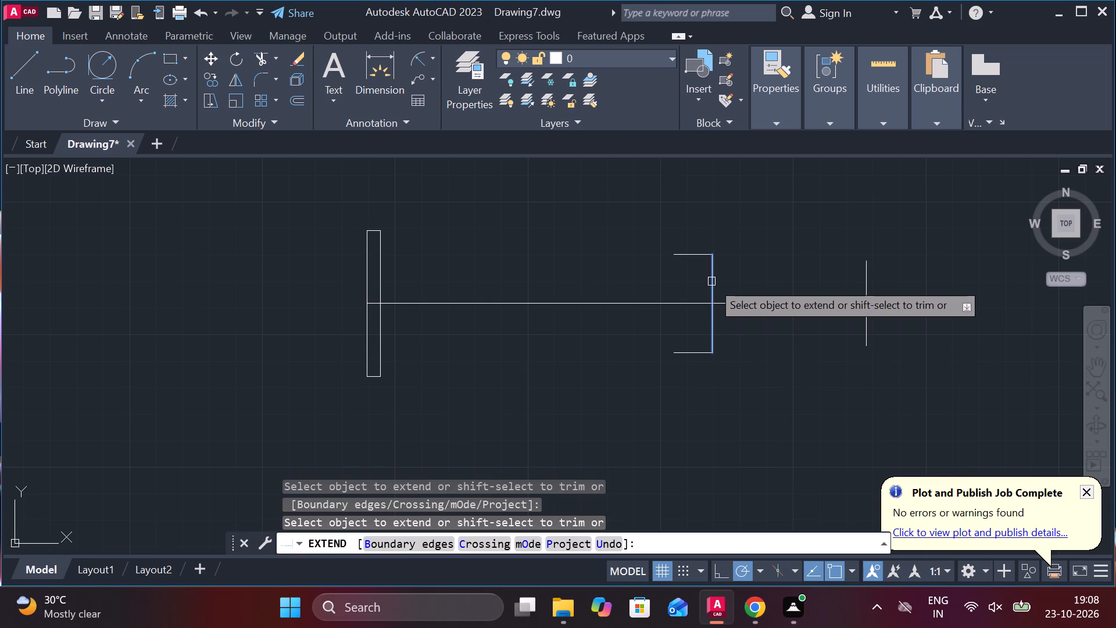
pyautogui.click(711, 281)
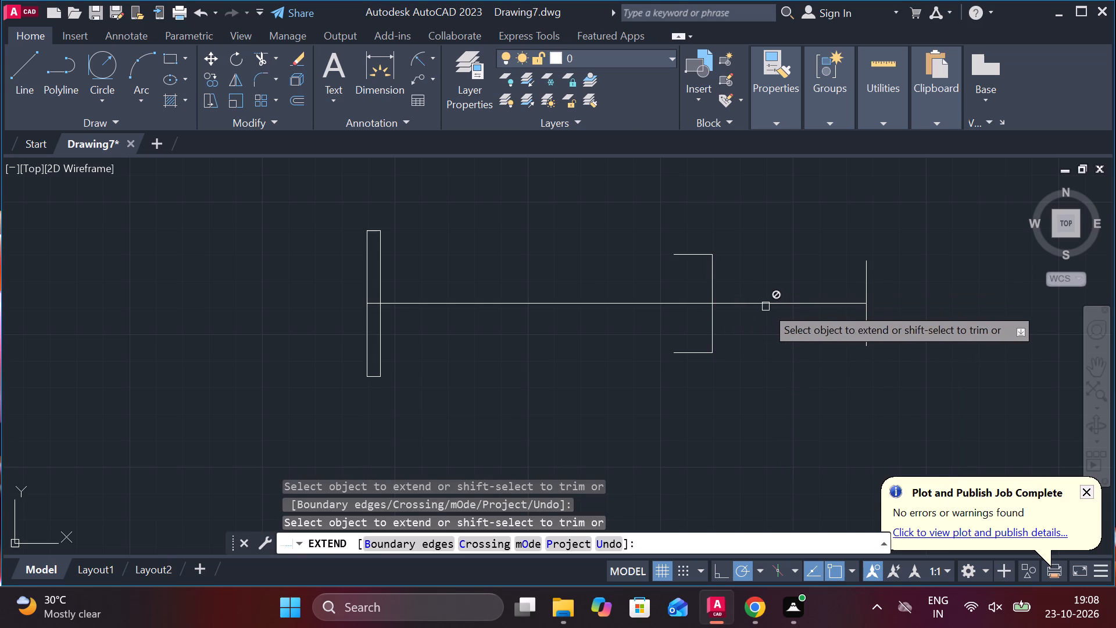
pyautogui.press('Escape')
# Draw connected lines from the extended vertical line's top end, 8 to the left and straight down to the lower offset line.
pyautogui.press('l')
pyautogui.press('Return')
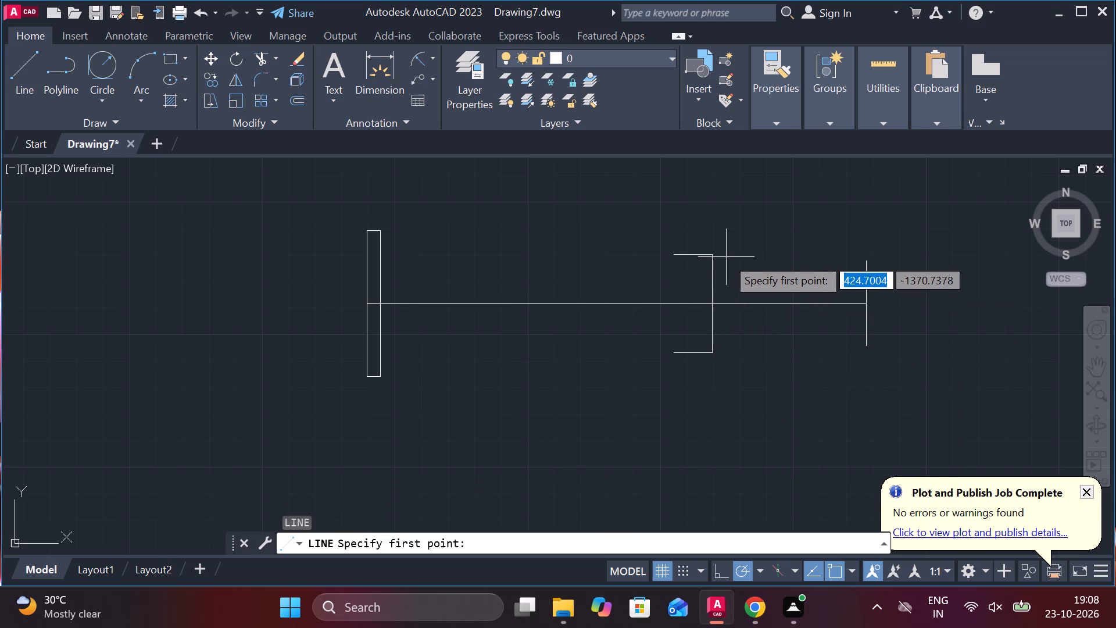
pyautogui.click(710, 255)
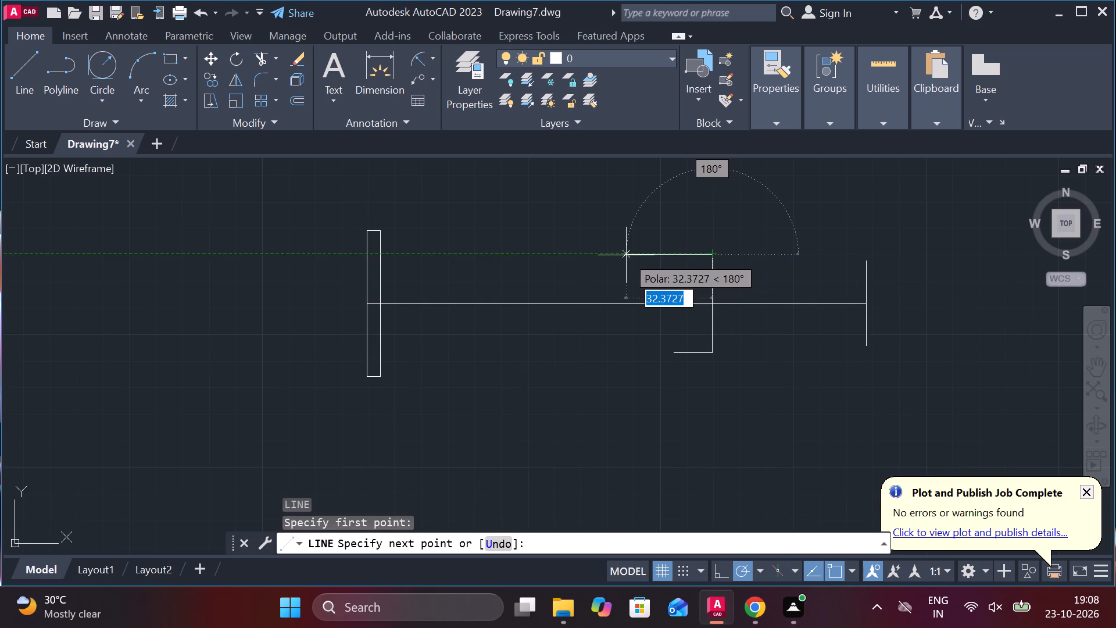
pyautogui.press('8')
pyautogui.press('Return')
pyautogui.click(688, 359)
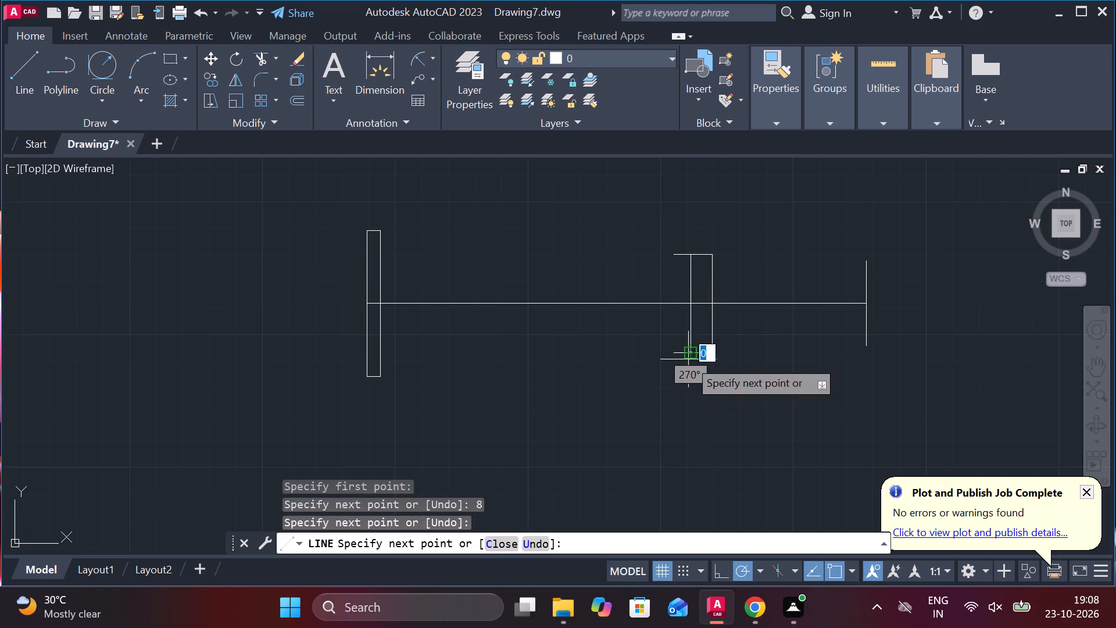
pyautogui.press('Escape')
# Trim the lower and upper line ends overhanging the 8-wide collar's left side, and the axis segment inside the collar.
pyautogui.write('TR')
pyautogui.press('space')
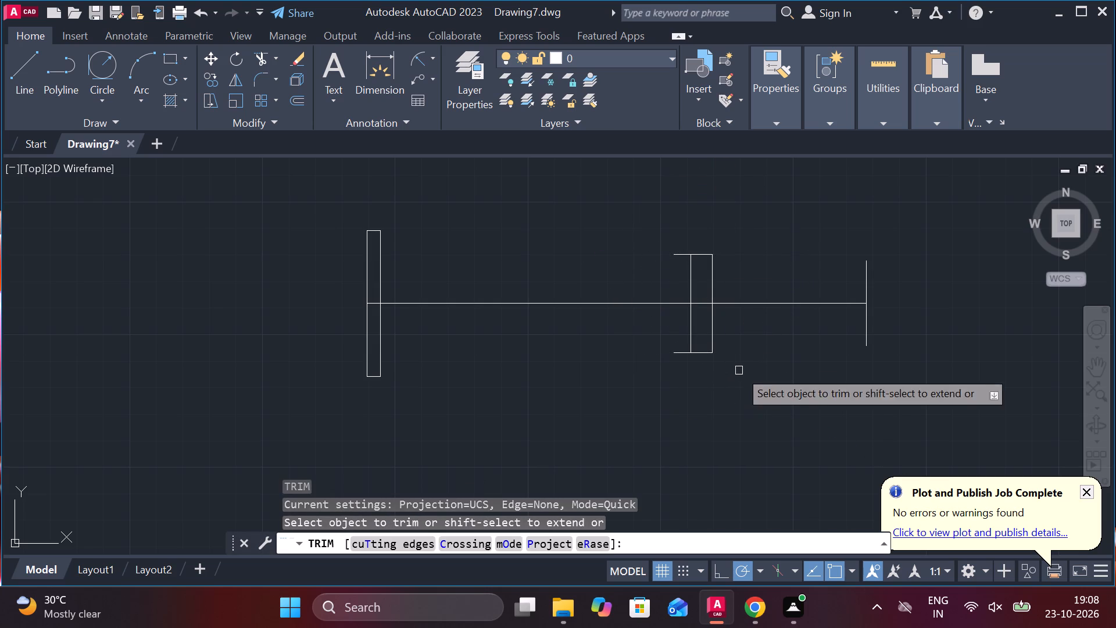
pyautogui.click(677, 356)
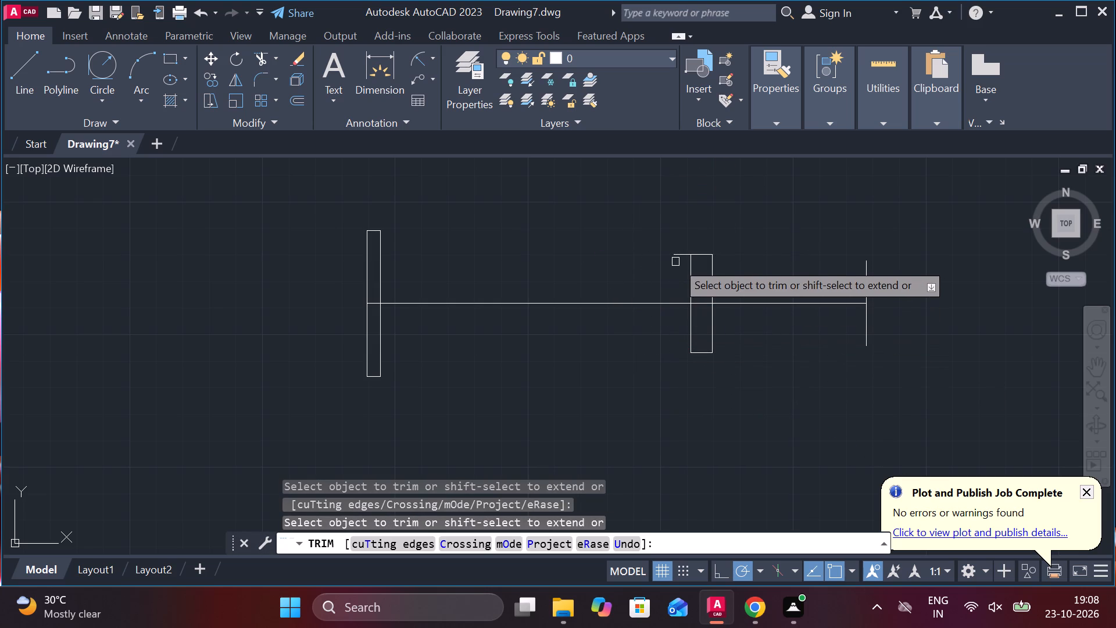
pyautogui.click(679, 255)
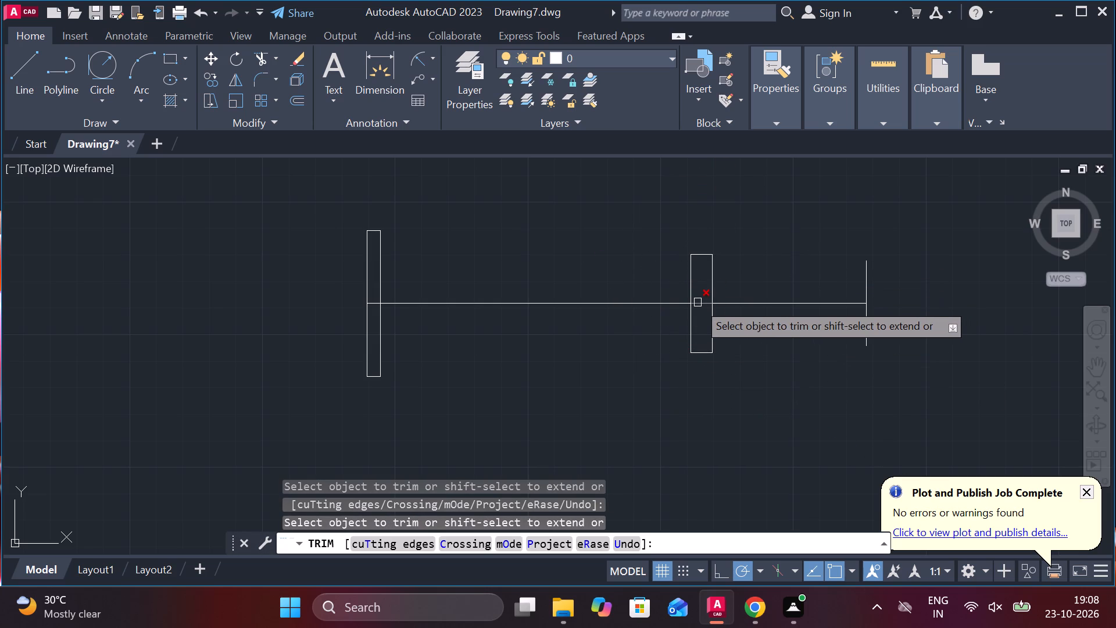
pyautogui.click(700, 302)
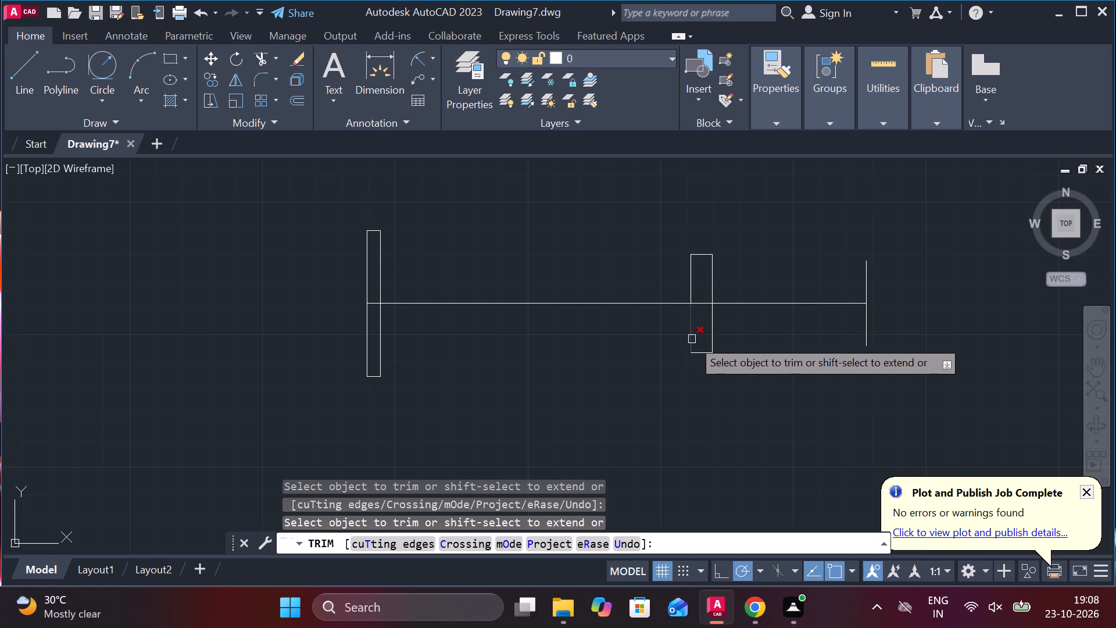
pyautogui.scroll(1, 692, 339)
pyautogui.moveTo(766, 366); pyautogui.dragTo(679, 351, button='middle')
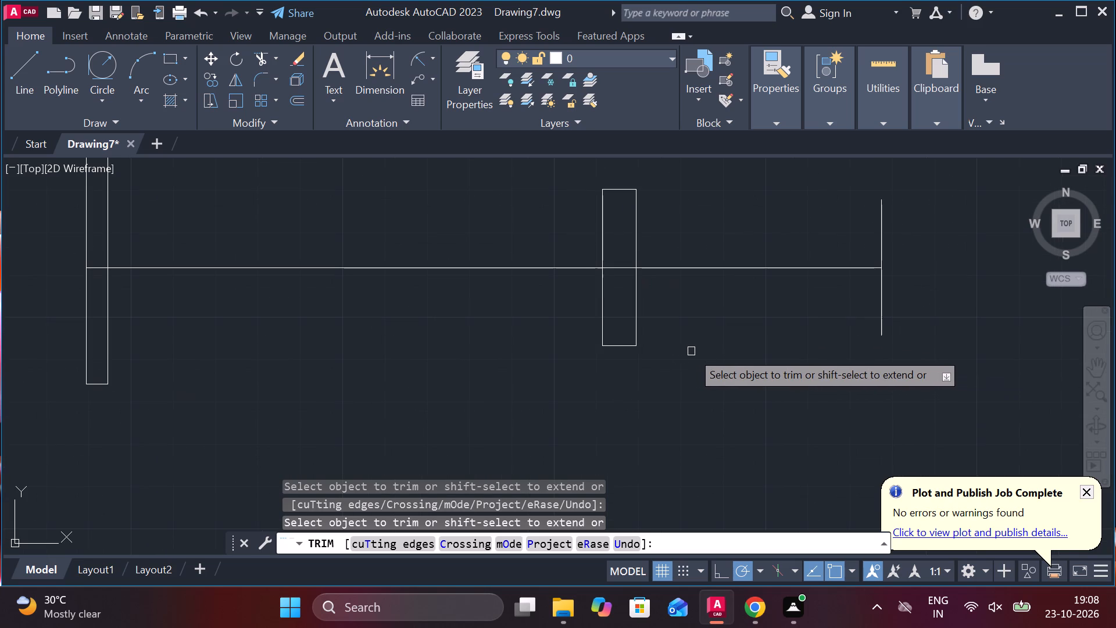
pyautogui.press('Escape')
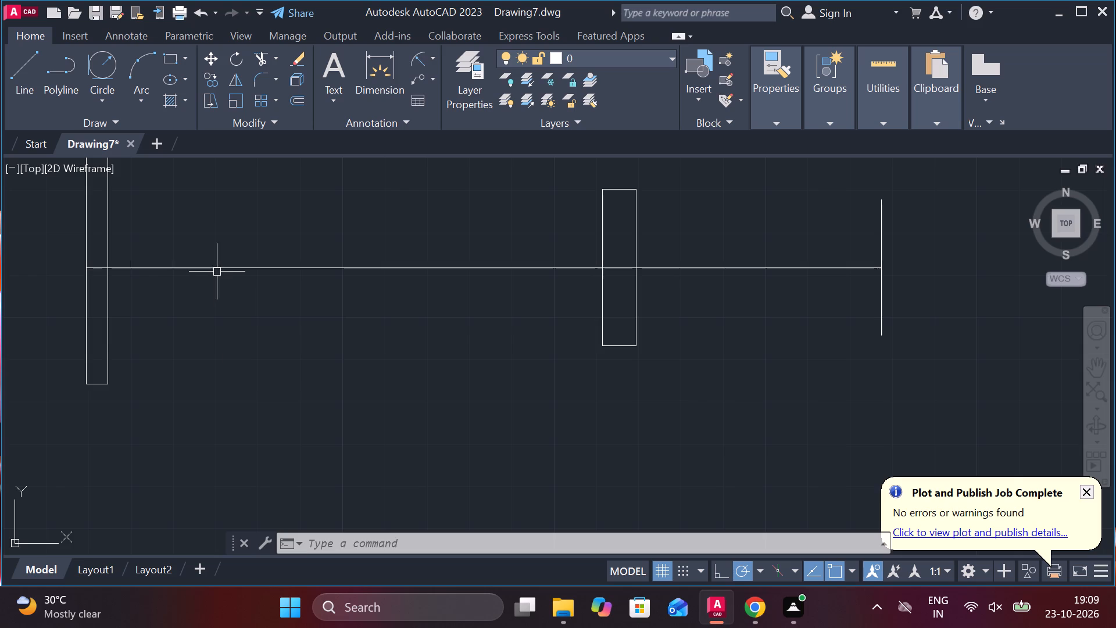
# Draw a vertical helper line from the midpoint of the plate's right side down past the plate's lower edge.
pyautogui.moveTo(250, 333); pyautogui.dragTo(266, 337, button='middle')
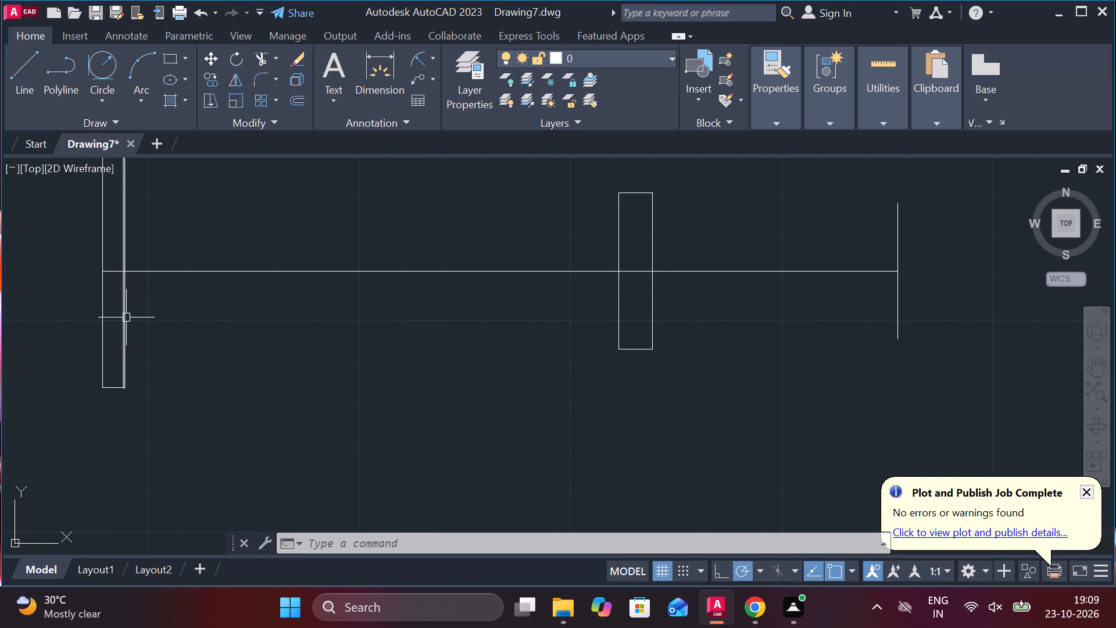
pyautogui.click(126, 317)
pyautogui.press('Escape')
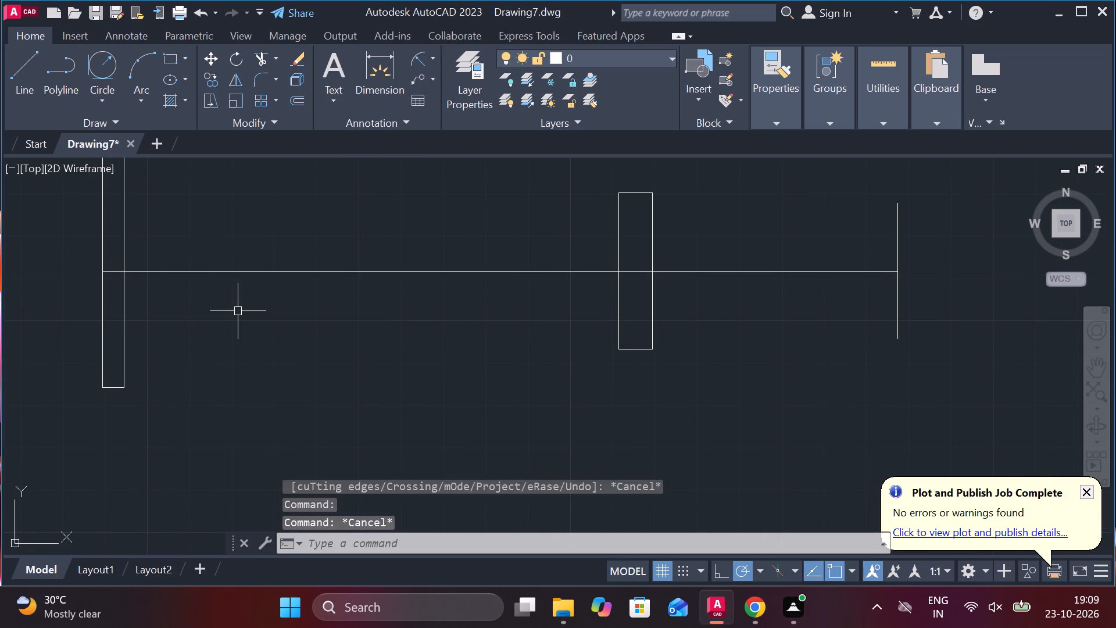
pyautogui.press('l')
pyautogui.press('Return')
pyautogui.click(127, 276)
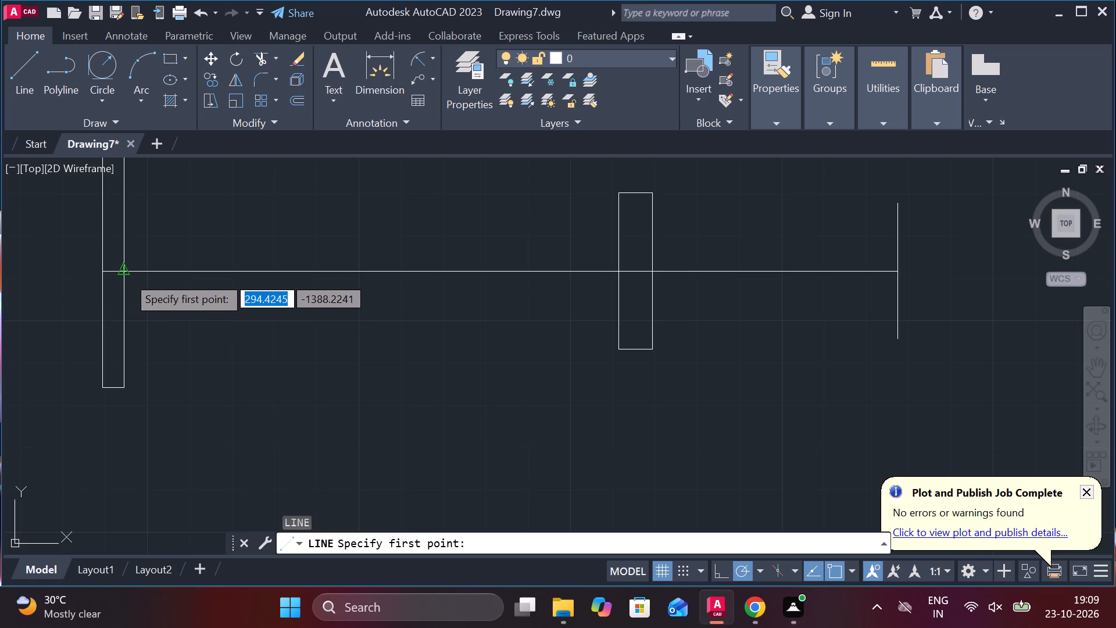
pyautogui.click(119, 419)
pyautogui.press('Escape')
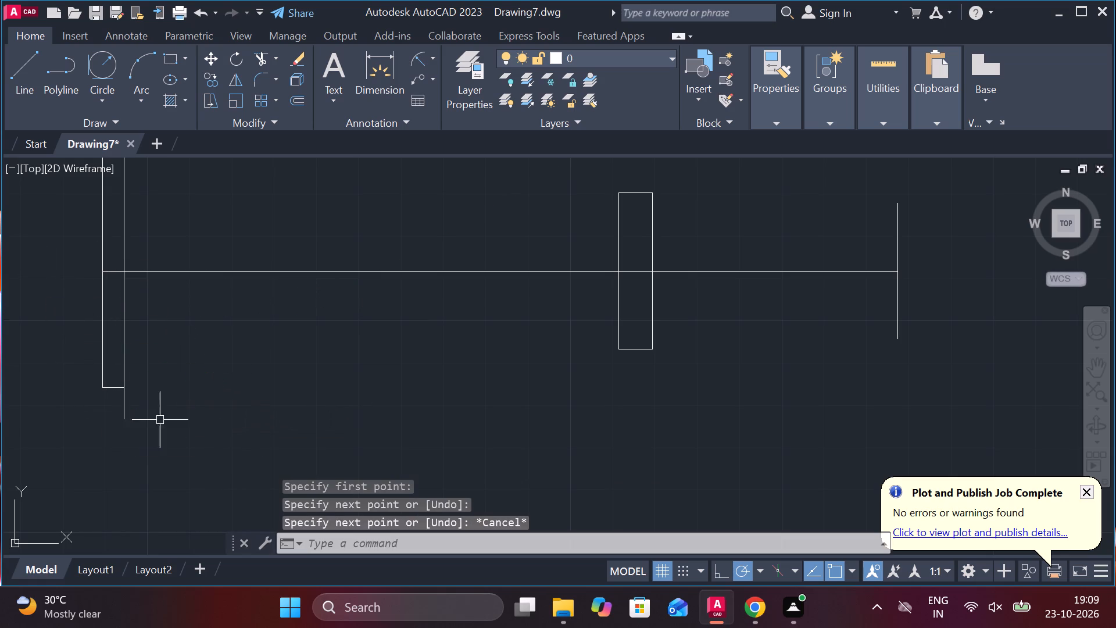
# Offset the vertical helper line 20 to the right along the axis.
pyautogui.click(122, 409)
pyautogui.press('o')
pyautogui.press('Return')
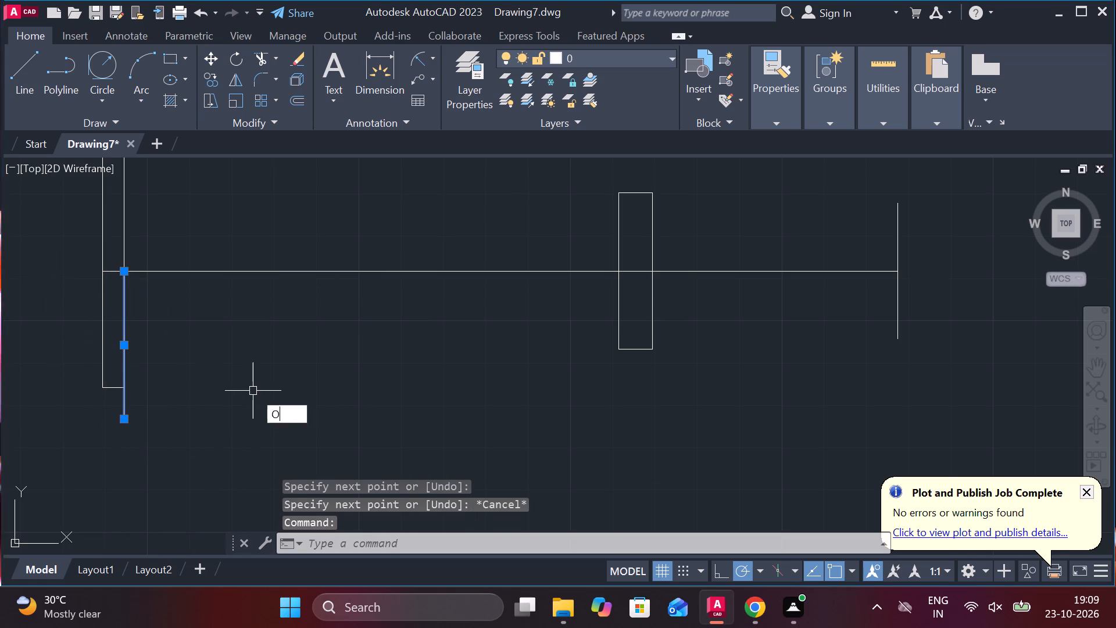
pyautogui.press('Return')
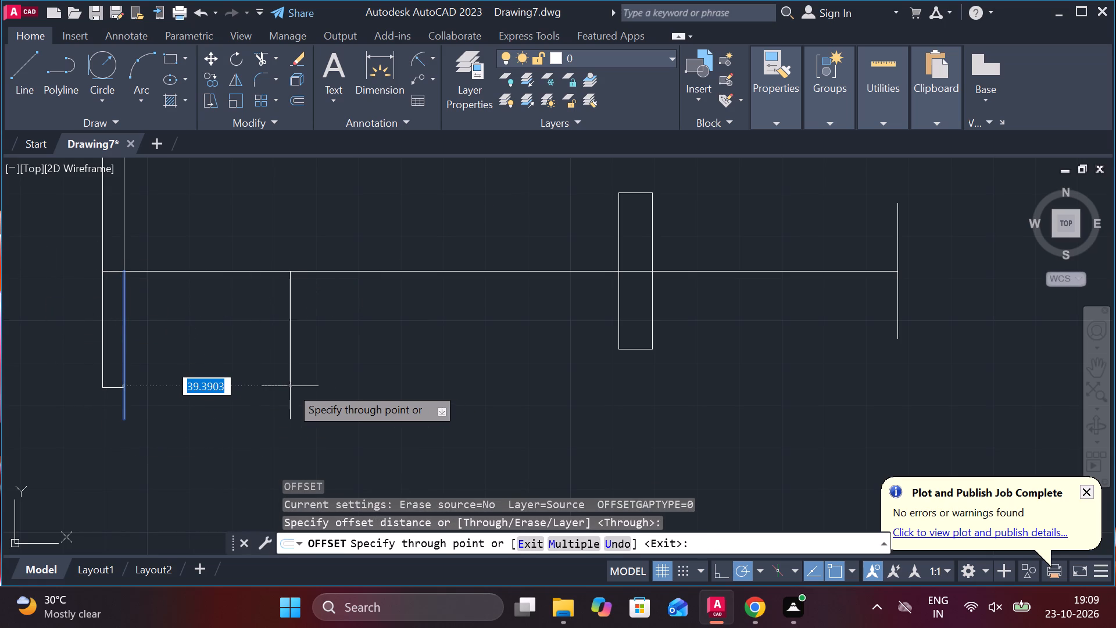
pyautogui.write('20')
pyautogui.press('Return')
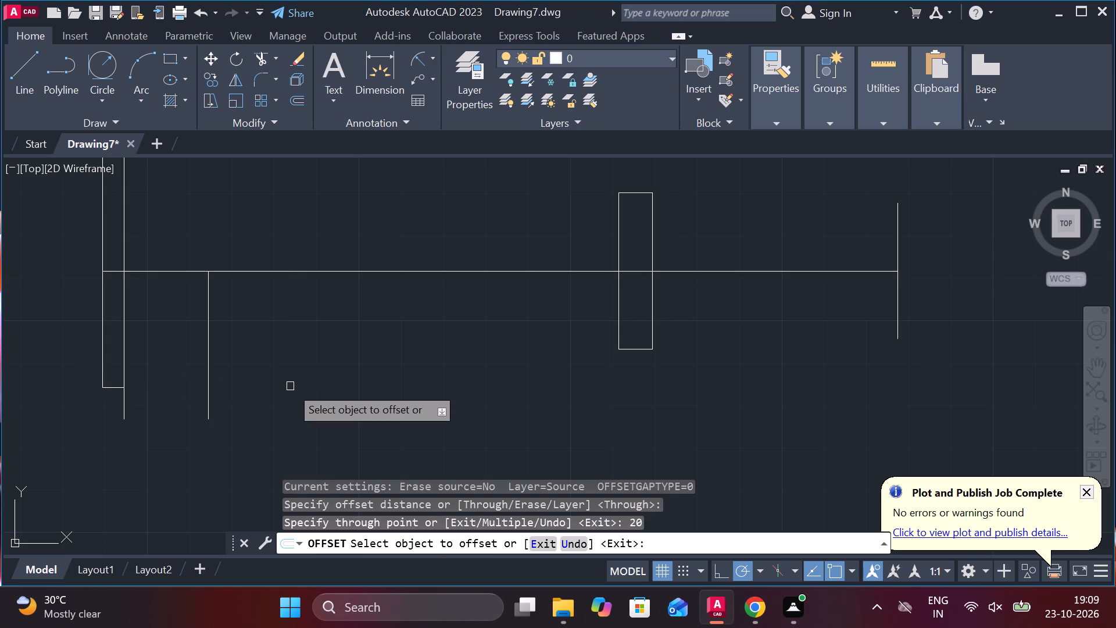
pyautogui.moveTo(283, 363); pyautogui.dragTo(362, 401, button='middle')
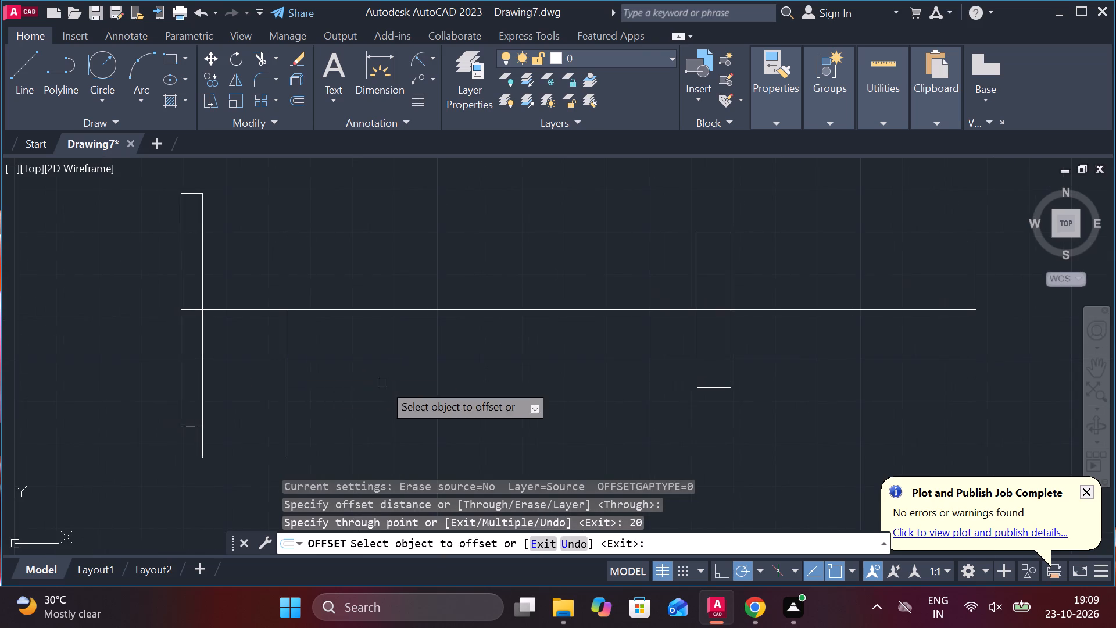
pyautogui.press('Escape')
# Lengthen the offset vertical line upward from its axis end to beyond the plate's top edge.
pyautogui.click(285, 342)
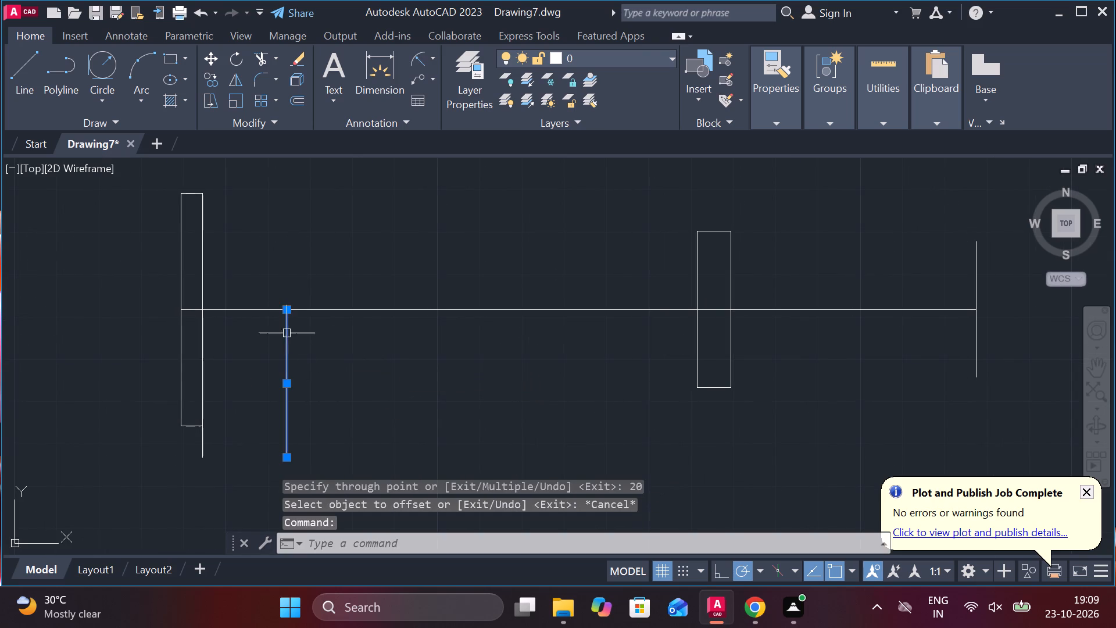
pyautogui.click(353, 358)
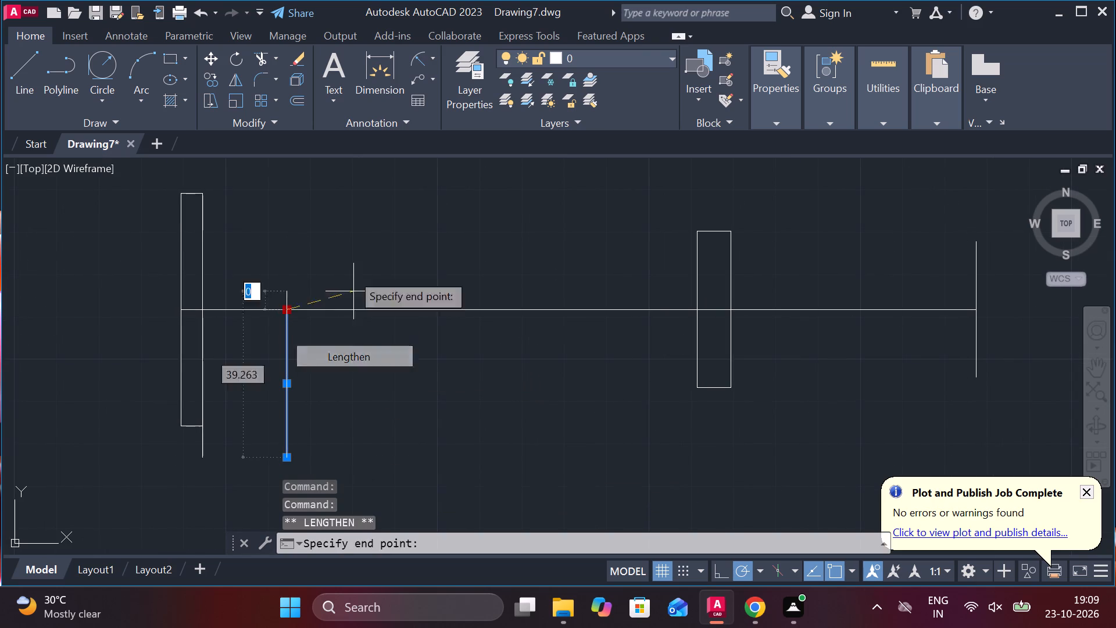
pyautogui.click(321, 166)
pyautogui.press('Escape')
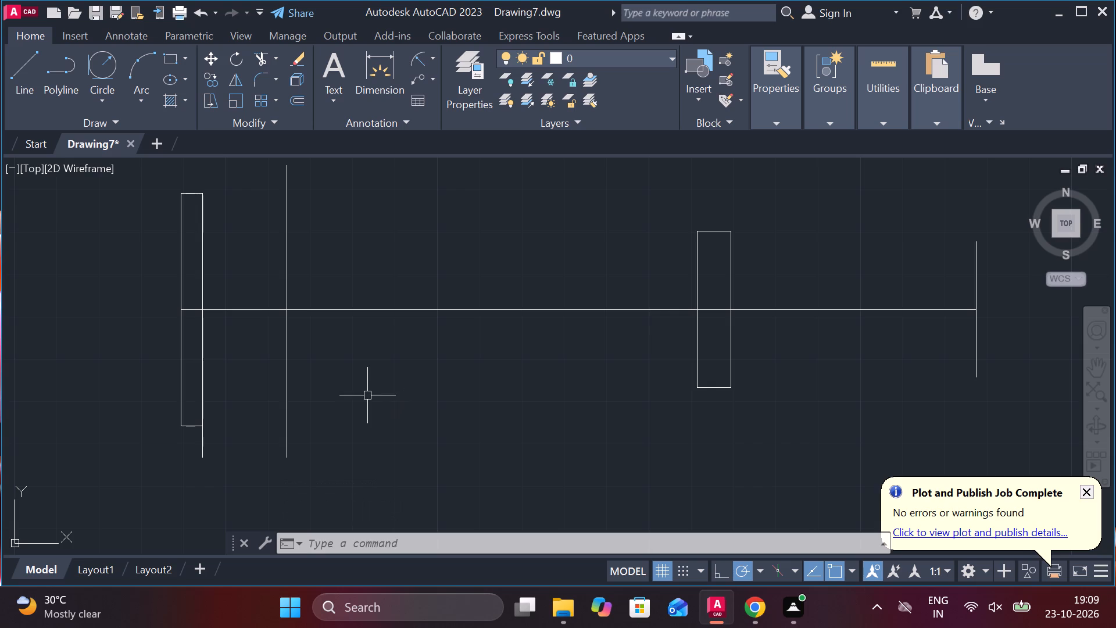
pyautogui.press('Escape')
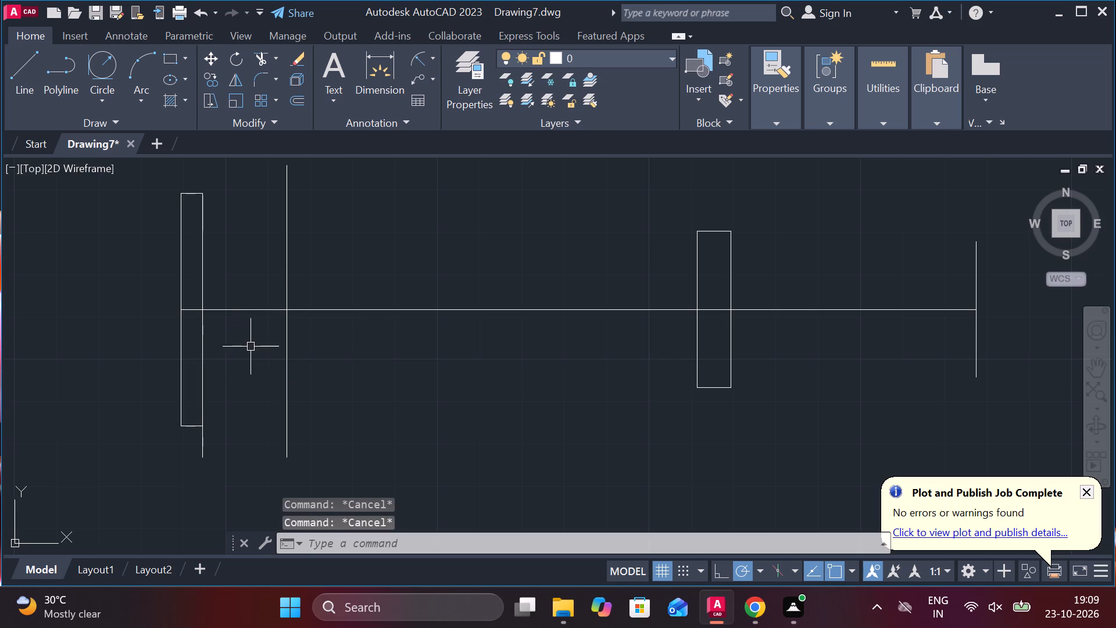
# Erase the original helper line on the plate's right side.
pyautogui.click(201, 448)
pyautogui.write('E')
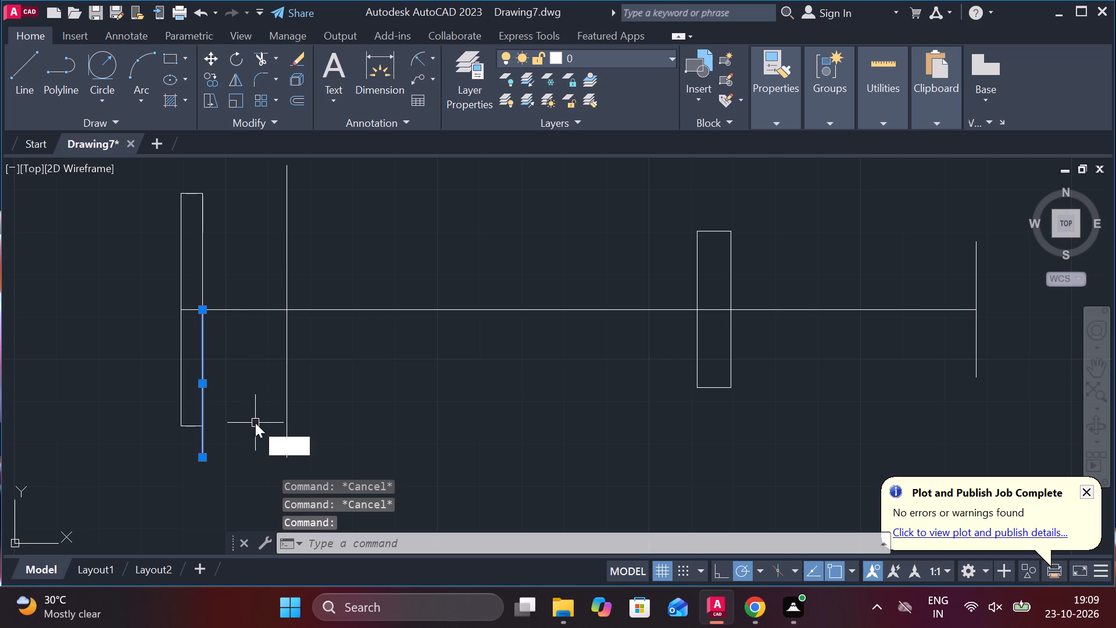
pyautogui.press('space')
# Draw a short line along the axis across the plate's thickness, from its left side to its right side.
pyautogui.press(';')
pyautogui.press('BackSpace')
pyautogui.press('l')
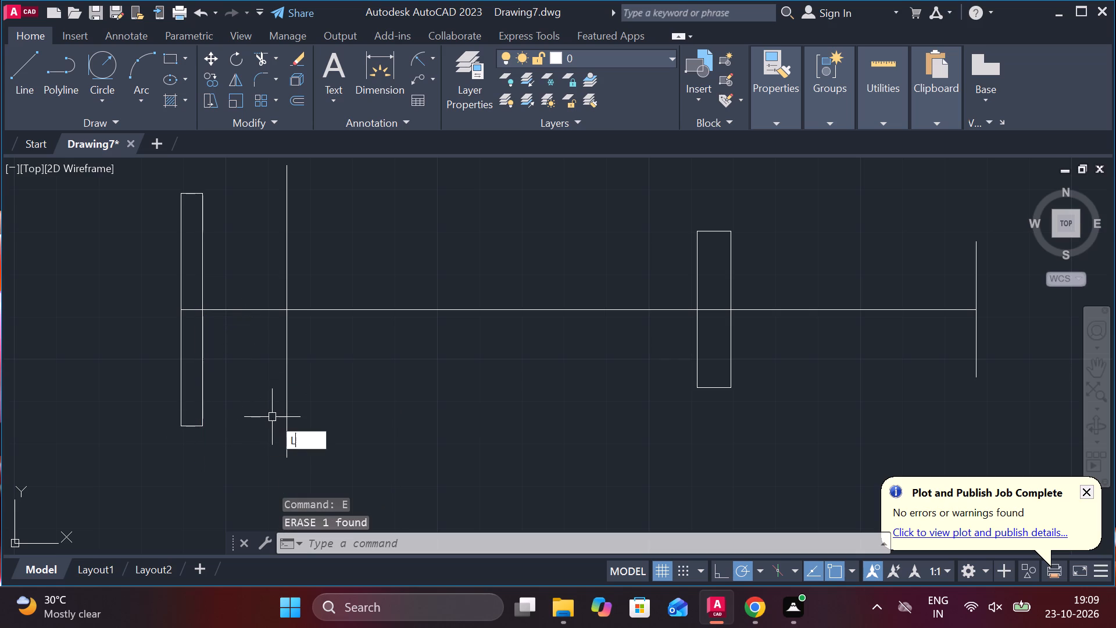
pyautogui.press('Return')
pyautogui.click(178, 313)
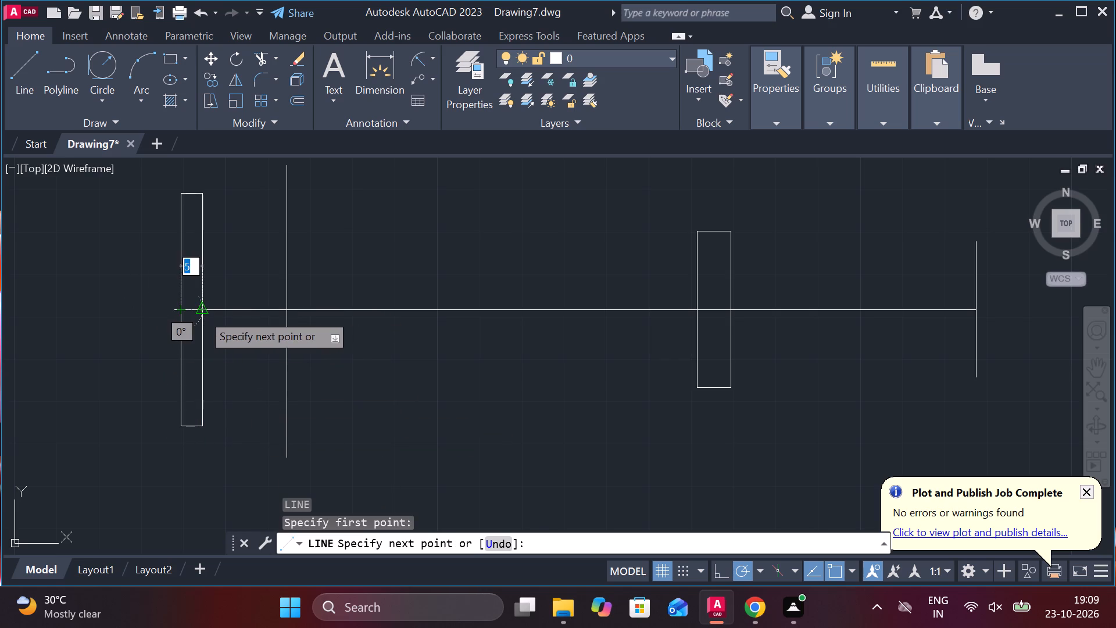
pyautogui.click(204, 313)
pyautogui.press('Escape')
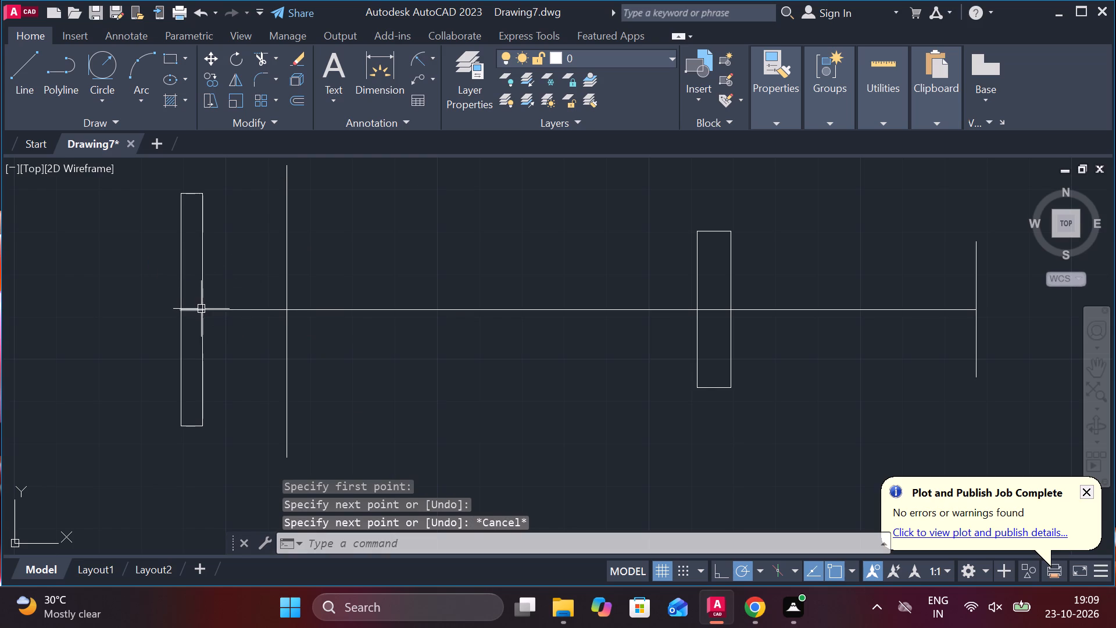
# Offset the short axis line in the plate 19.5 upward, and offset that copy 39 downward.
pyautogui.click(200, 309)
pyautogui.press('o')
pyautogui.press('Return')
pyautogui.press('Return')
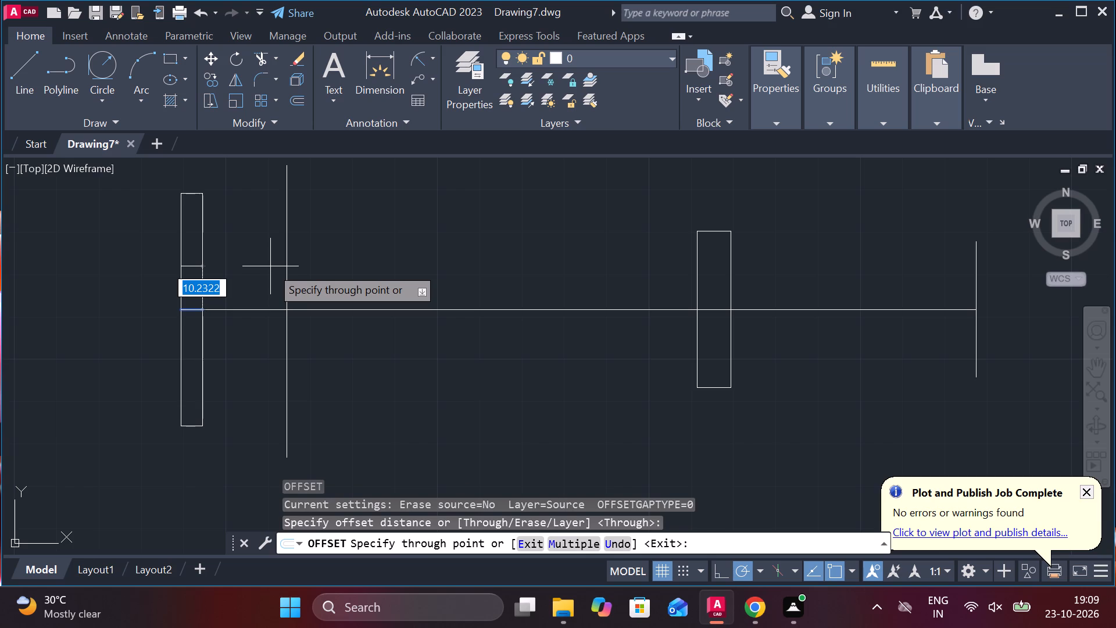
pyautogui.write('19.')
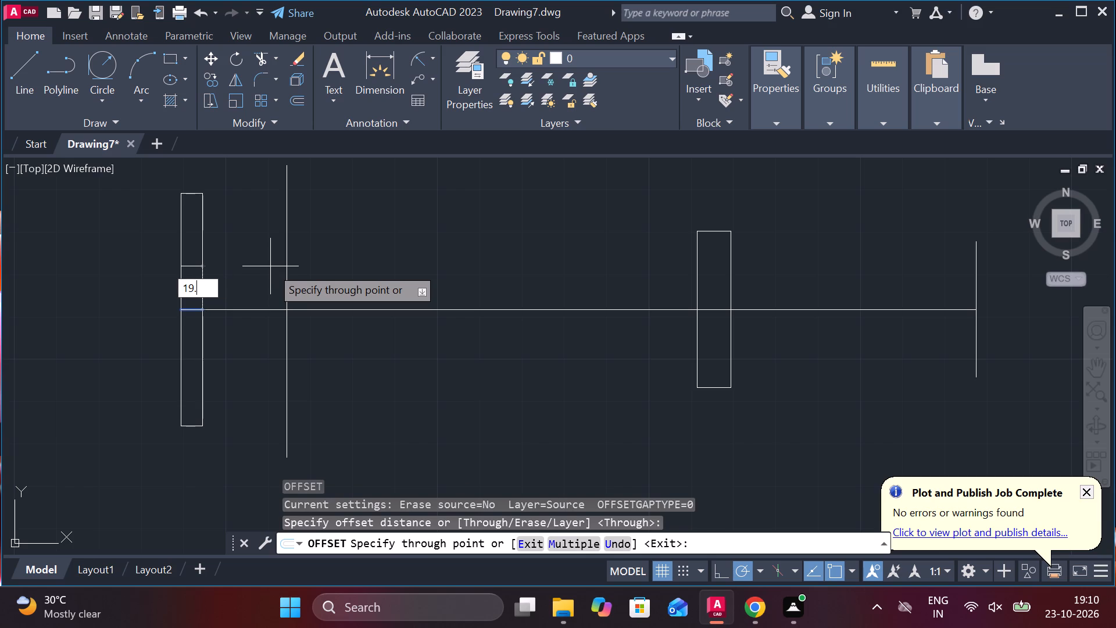
pyautogui.press('5')
pyautogui.press('Return')
pyautogui.click(192, 227)
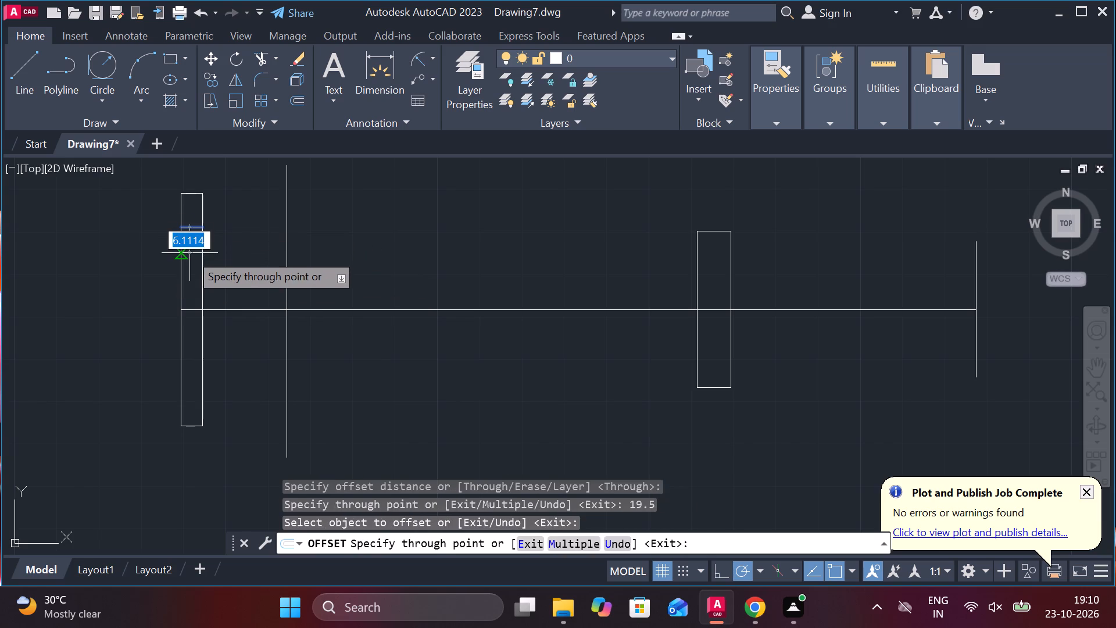
pyautogui.press('3')
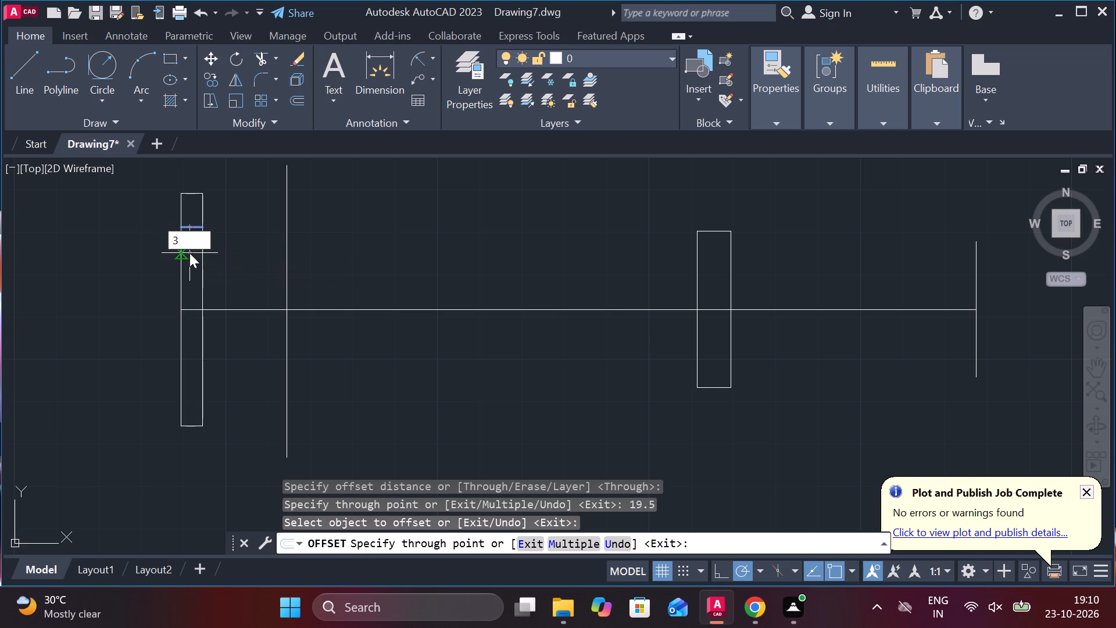
pyautogui.press('9')
pyautogui.press('Return')
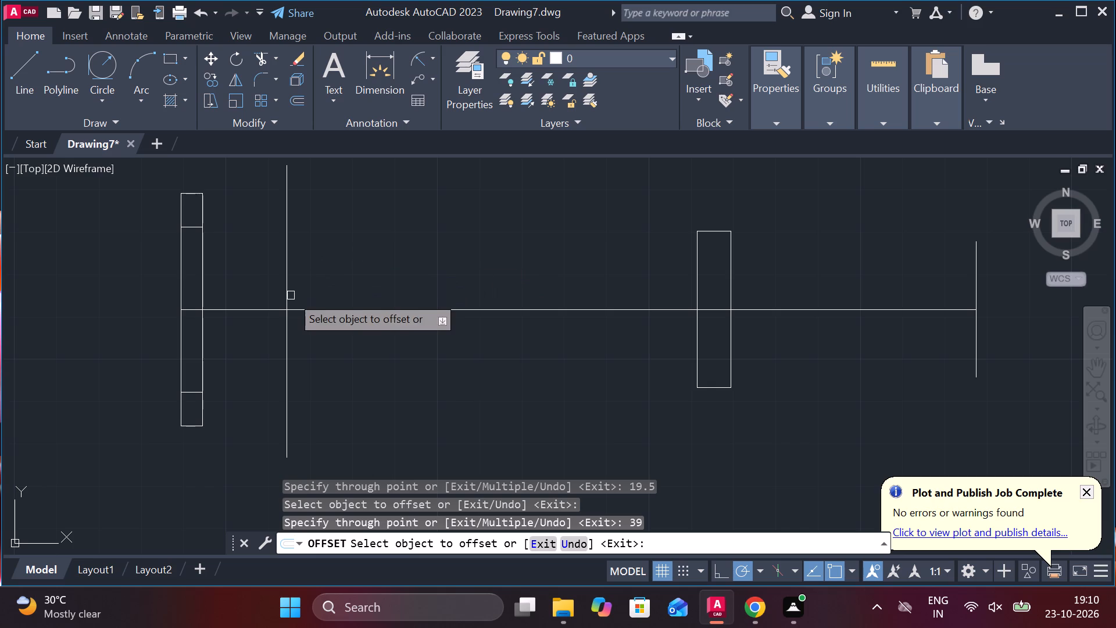
pyautogui.press('Escape')
# Draw a line 20 long along the axis from the plate's right side to the tall vertical line.
pyautogui.press('l')
pyautogui.press('Return')
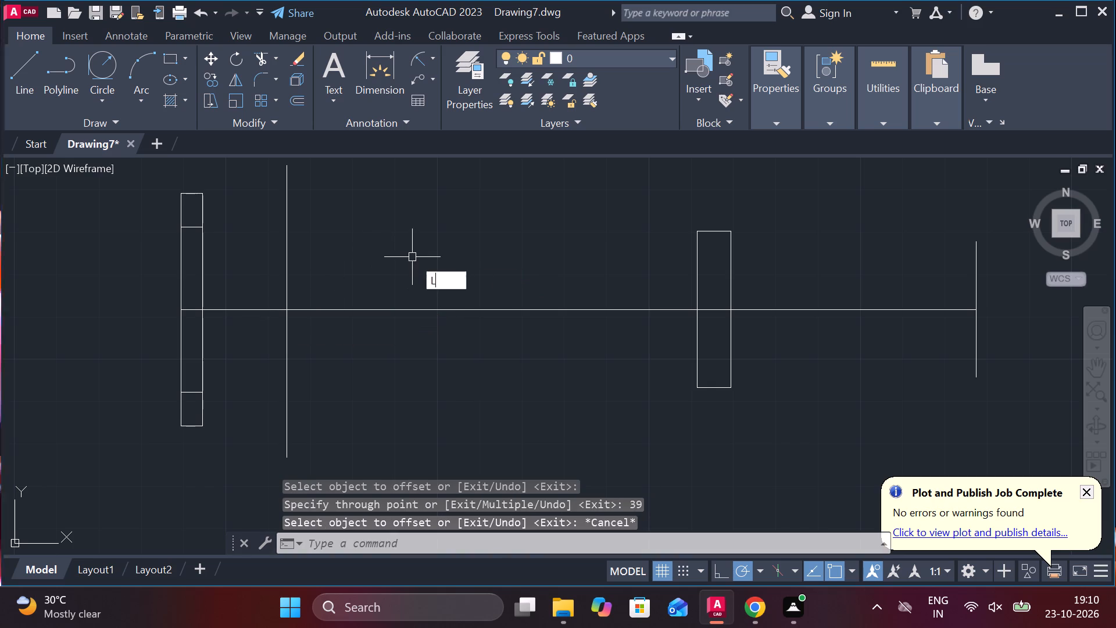
pyautogui.click(209, 311)
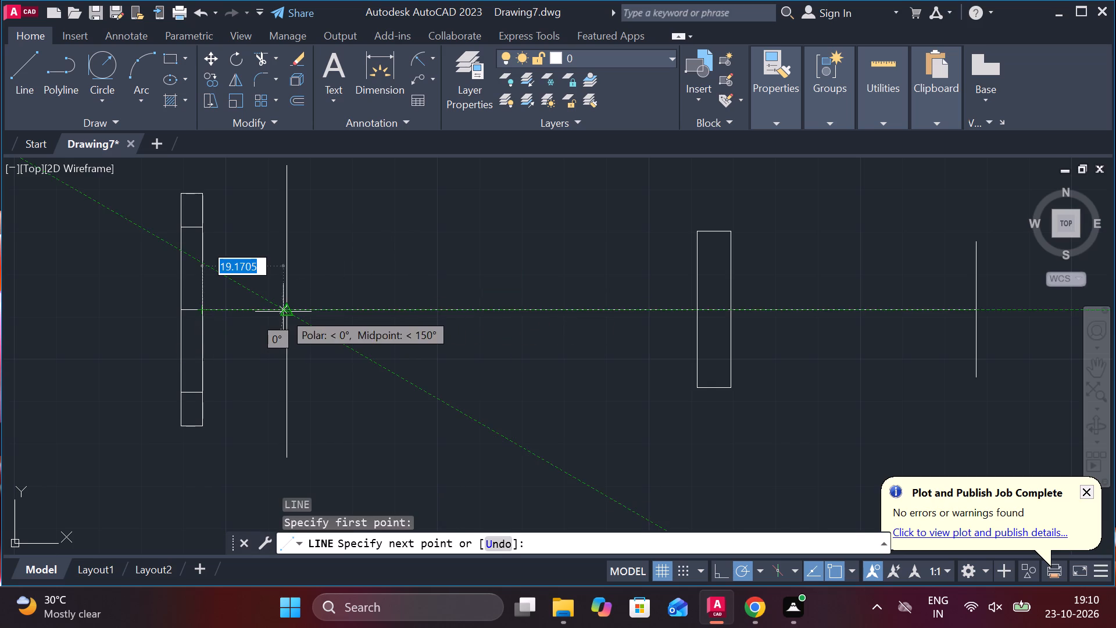
pyautogui.click(286, 311)
pyautogui.hotkey('ctrl', 'z')
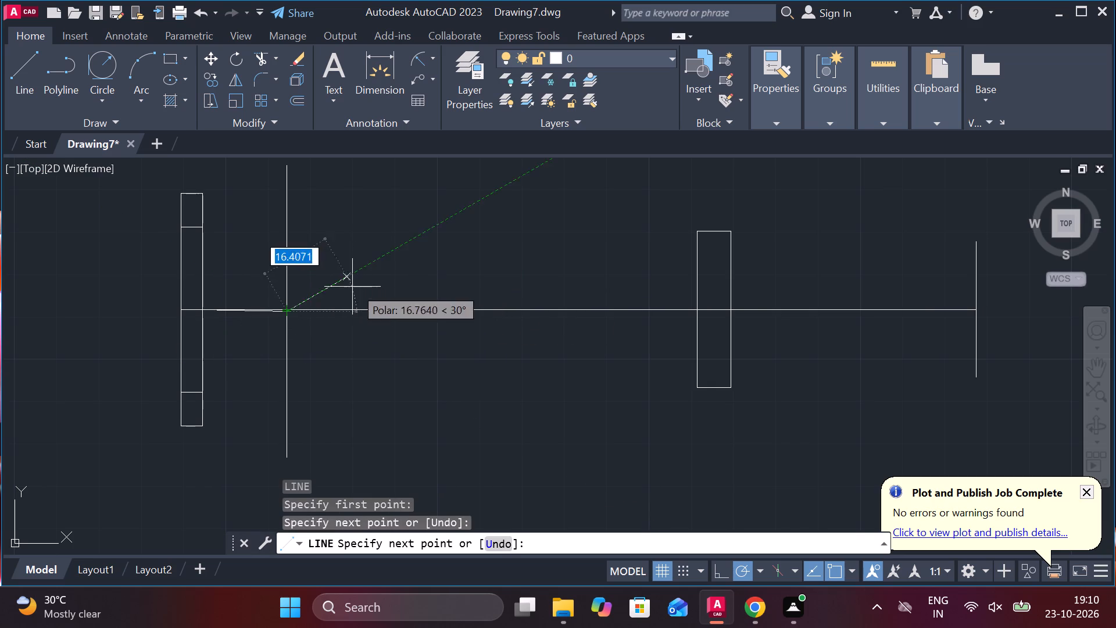
pyautogui.click(288, 310)
pyautogui.press('Escape')
# Offset the 20-long axis line by 14 both above and below the axis.
pyautogui.doubleClick(259, 309)
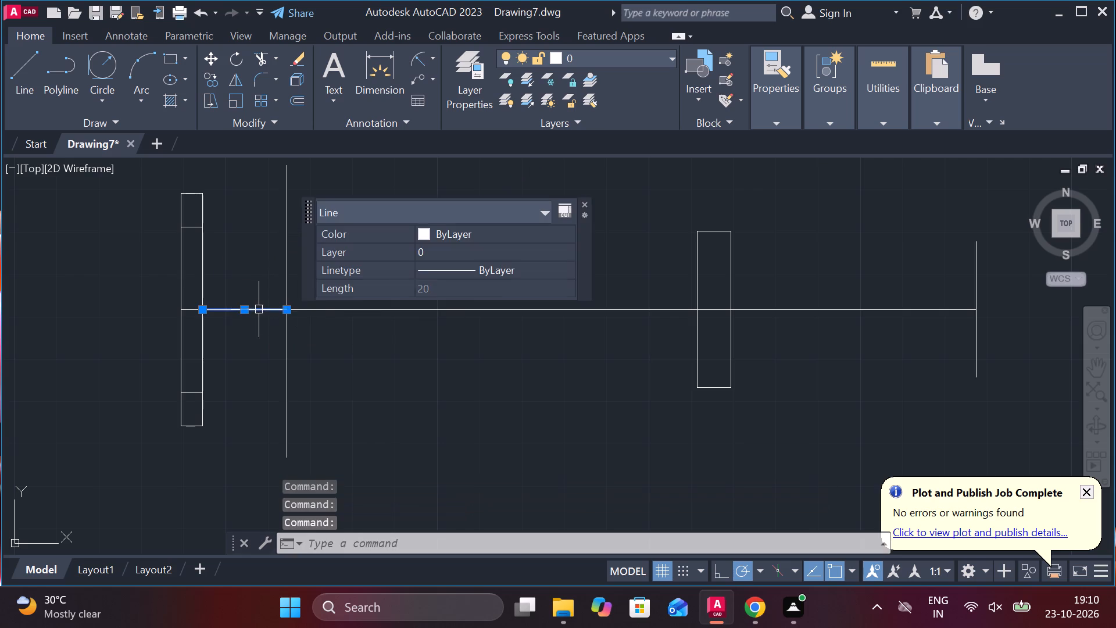
pyautogui.press('o')
pyautogui.press('Return')
pyautogui.press('Return')
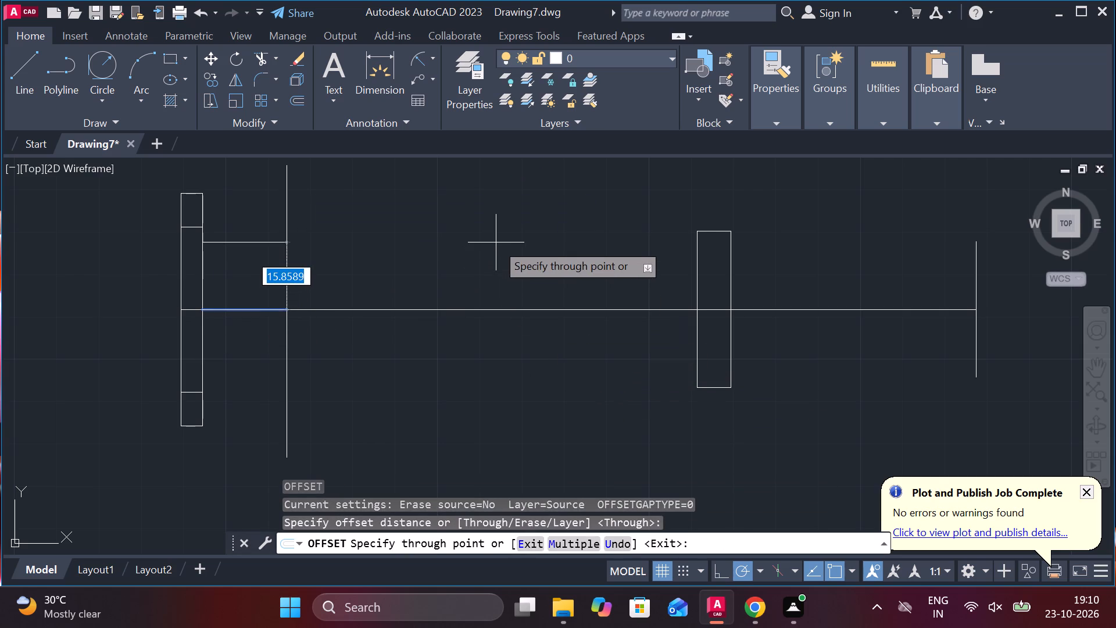
pyautogui.write('14')
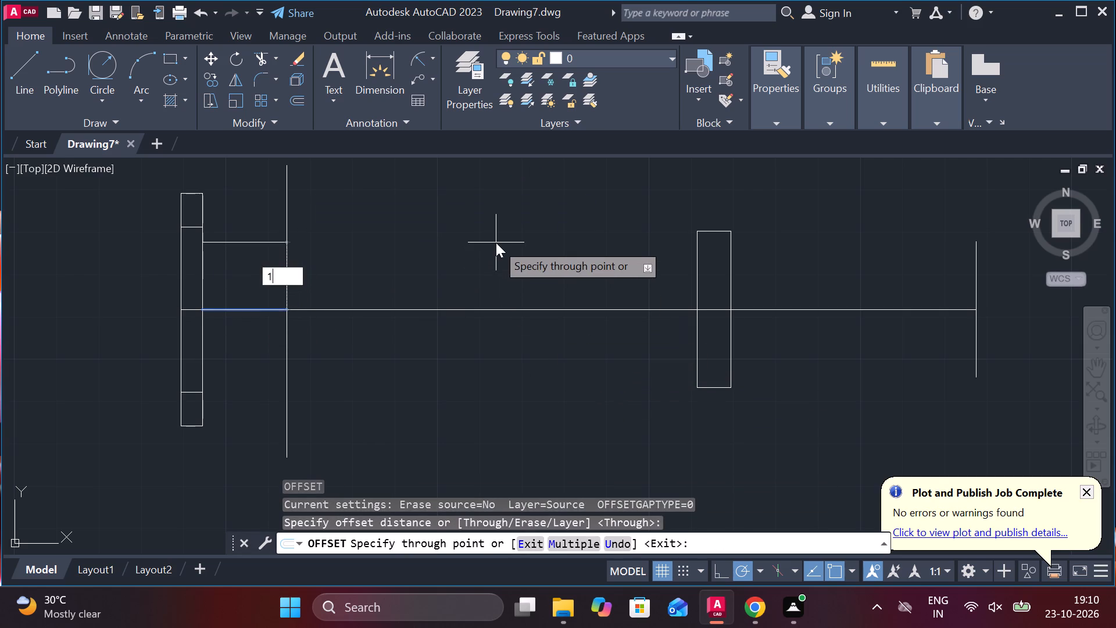
pyautogui.press('space')
pyautogui.click(264, 311)
pyautogui.write('14')
pyautogui.press('space')
pyautogui.middleClick(327, 373)
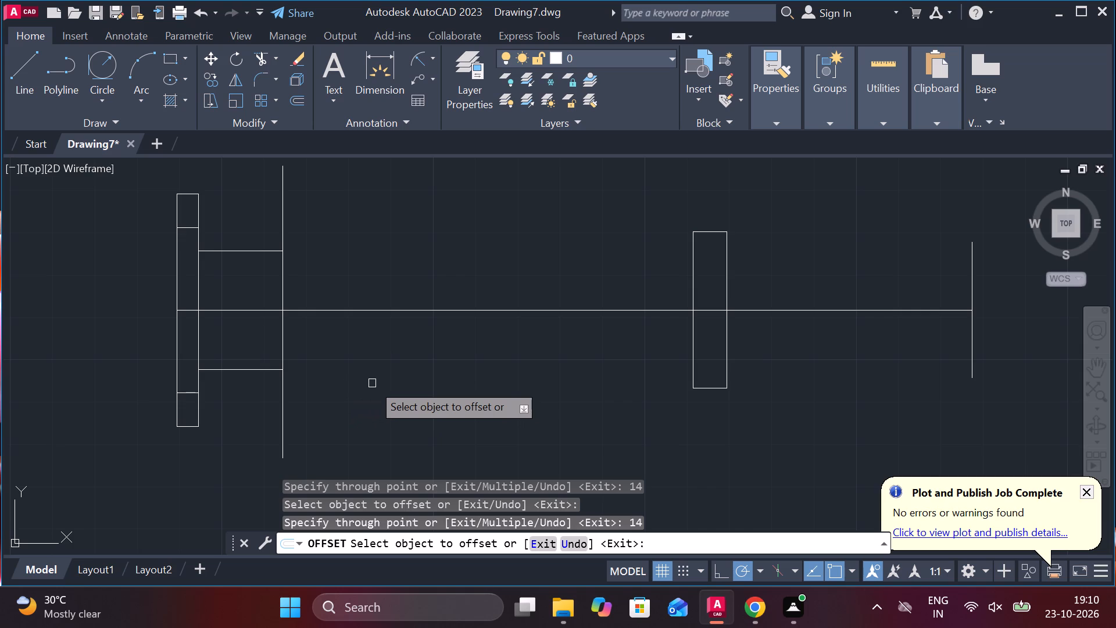
# Check the vertical distance between the plate's upper and lower inner horizontal lines with a linear dimension.
pyautogui.click(432, 58)
pyautogui.click(462, 80)
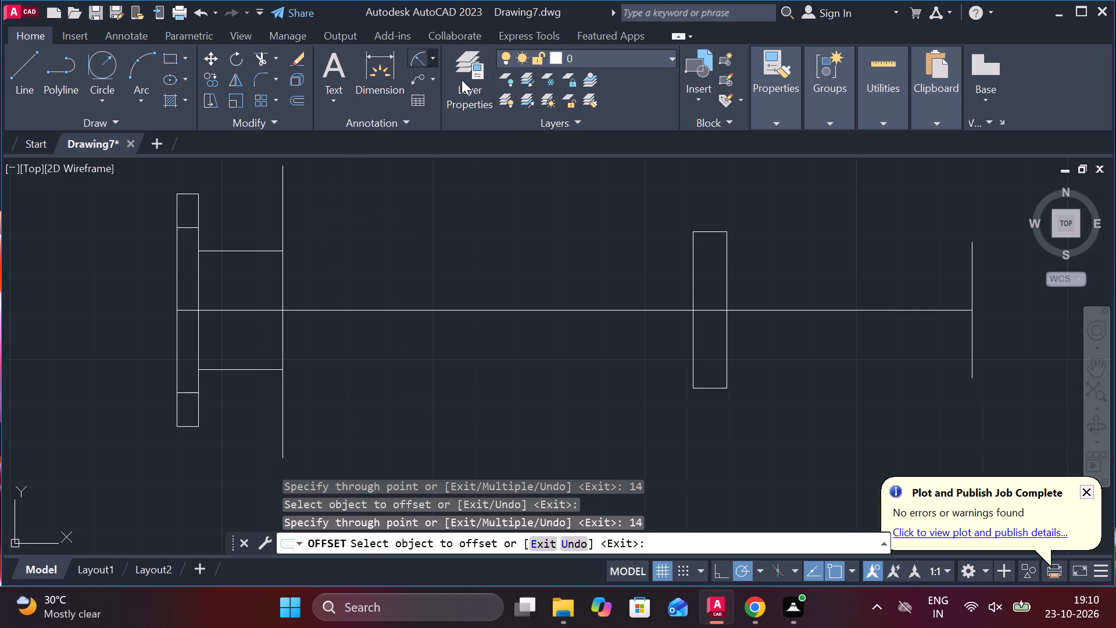
pyautogui.click(176, 230)
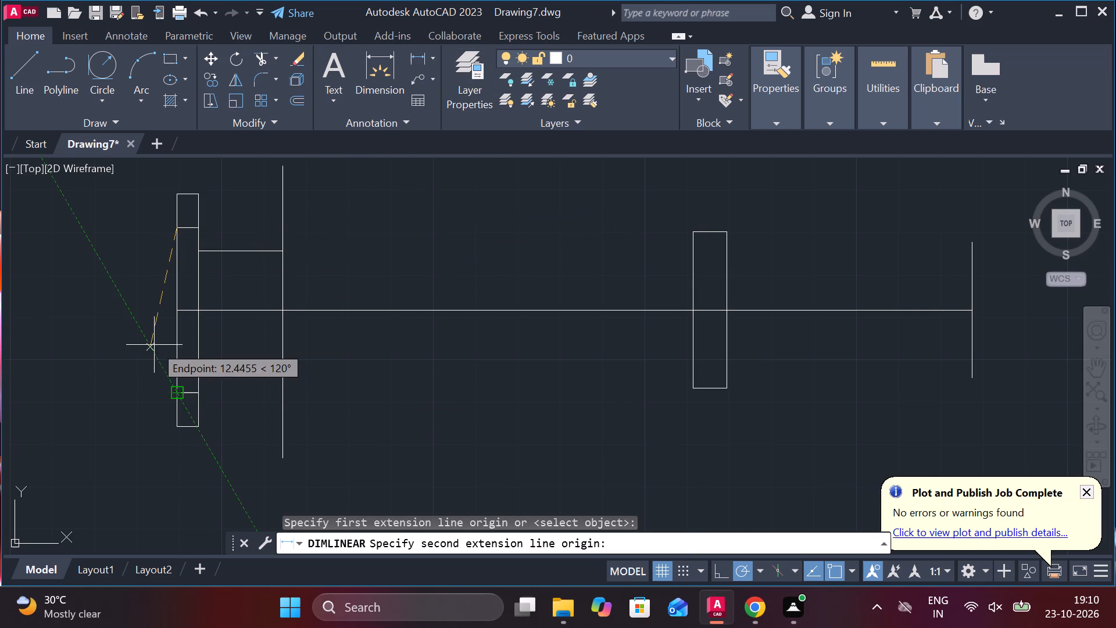
pyautogui.press('Escape')
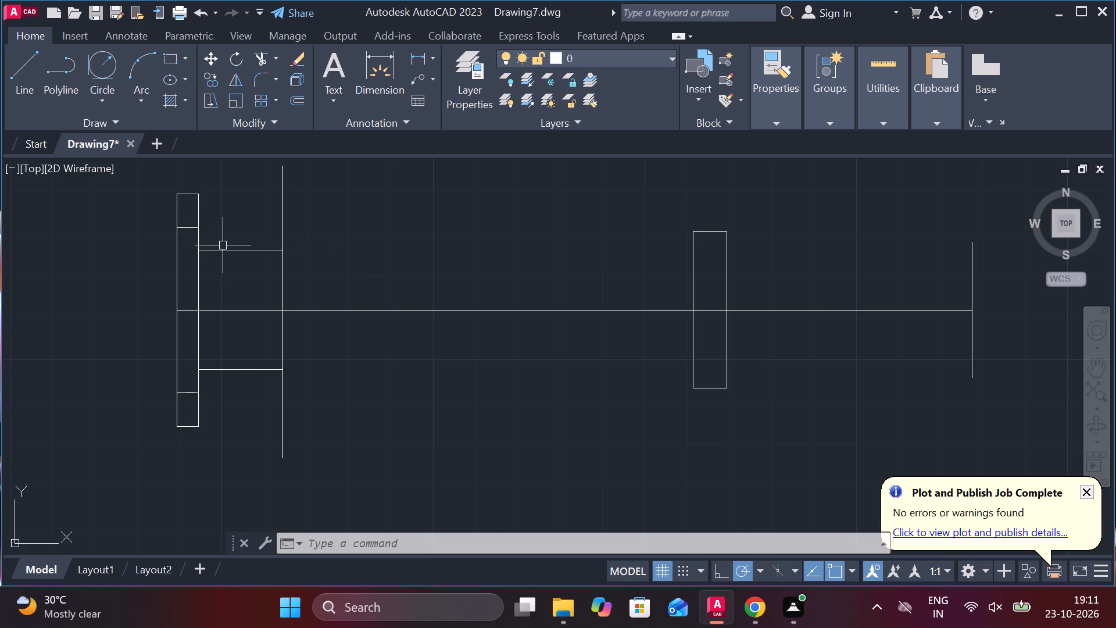
# Offset the plate's upper inner line 1 upward and its lower inner line 1 downward.
pyautogui.scroll(2, 184, 239)
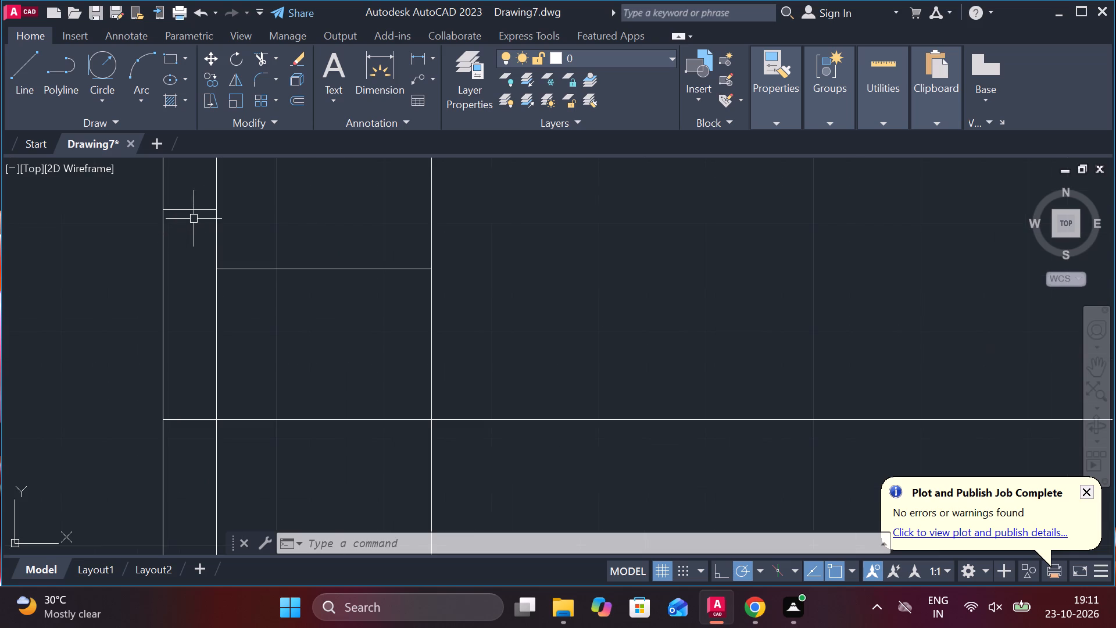
pyautogui.click(192, 208)
pyautogui.press('o')
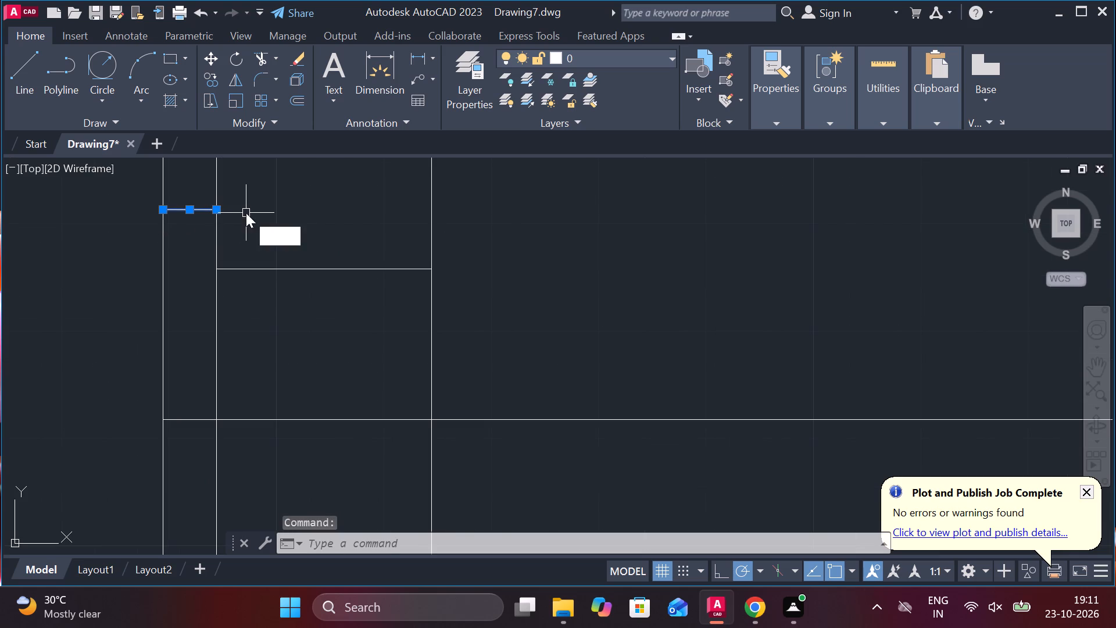
pyautogui.press('Return')
pyautogui.press('Return')
pyautogui.write('1')
pyautogui.press('space')
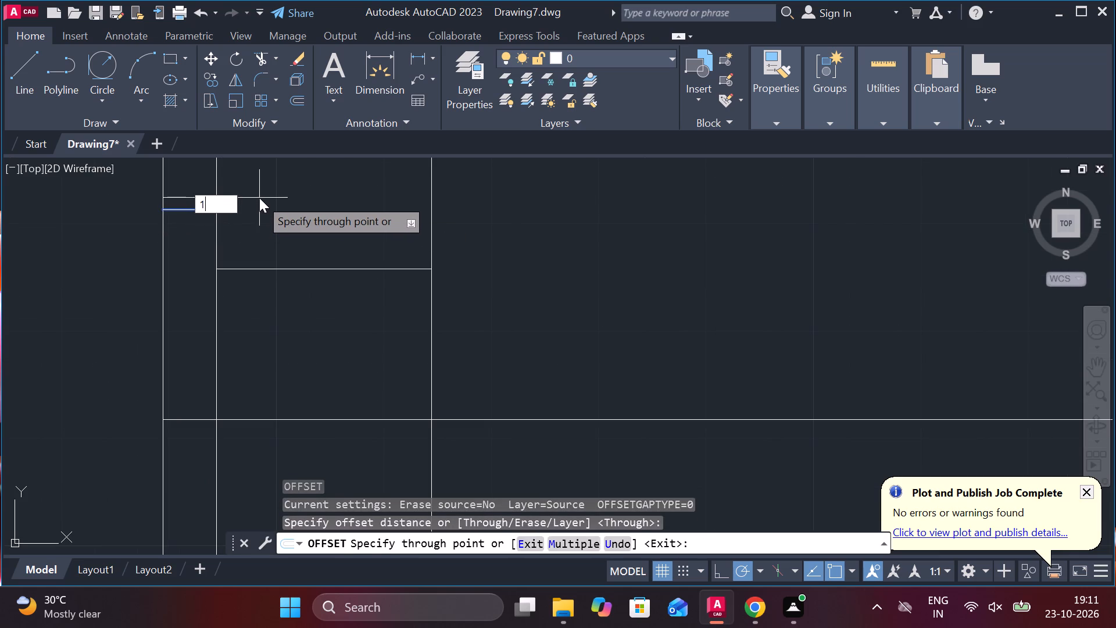
pyautogui.scroll(-2, 260, 226)
pyautogui.click(228, 381)
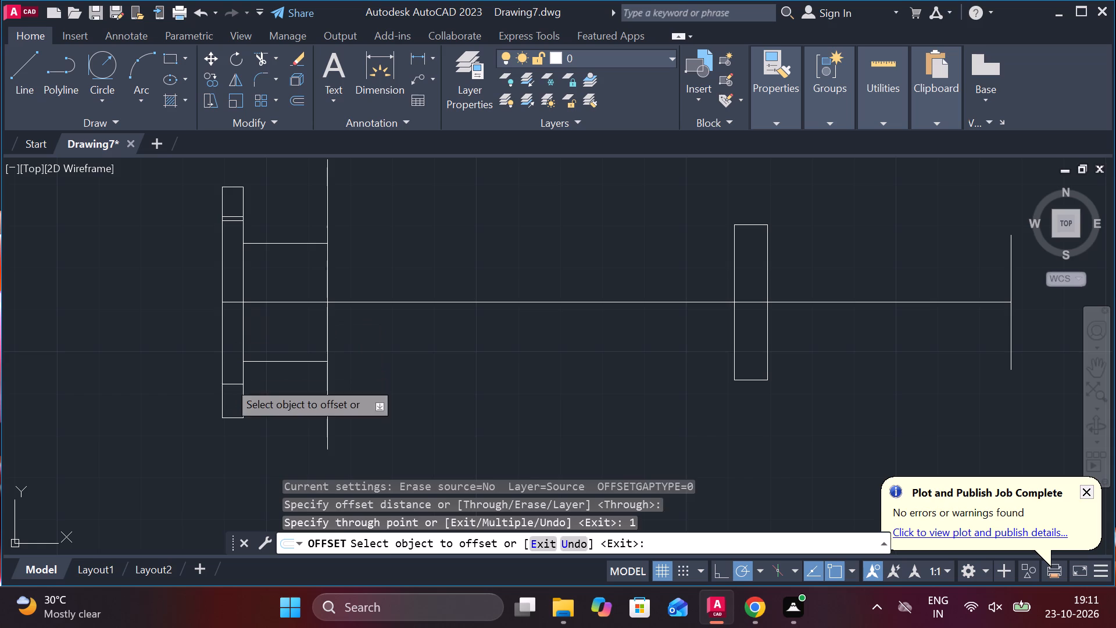
pyautogui.press('1')
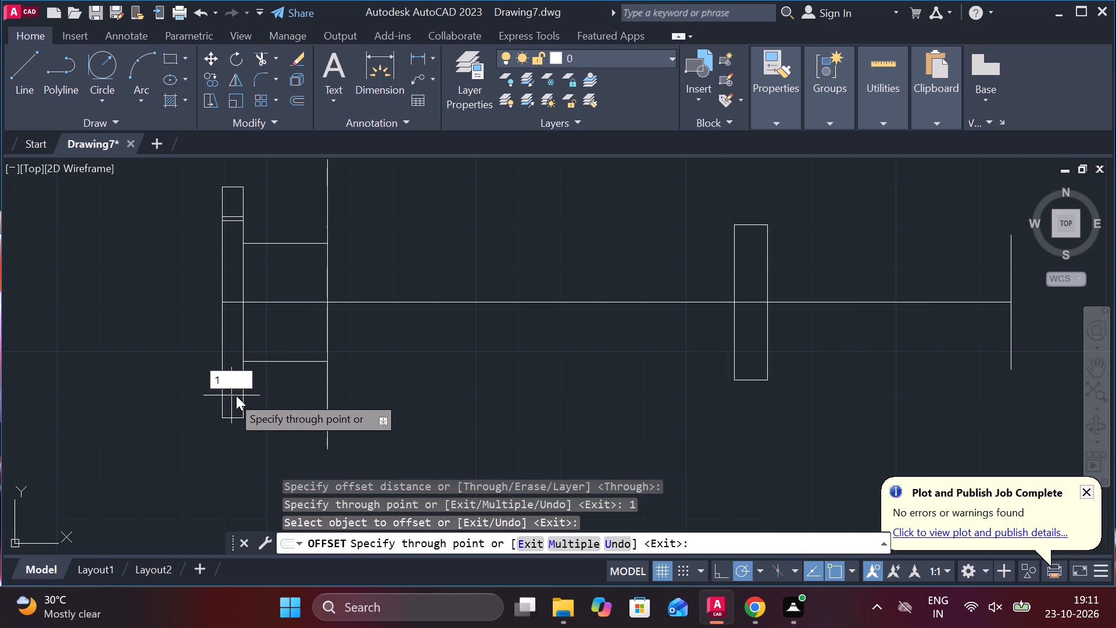
pyautogui.press('space')
# Measure the vertical distance between the plate's two outermost offset lines with a linear dimension.
pyautogui.click(420, 60)
pyautogui.scroll(2, 309, 164)
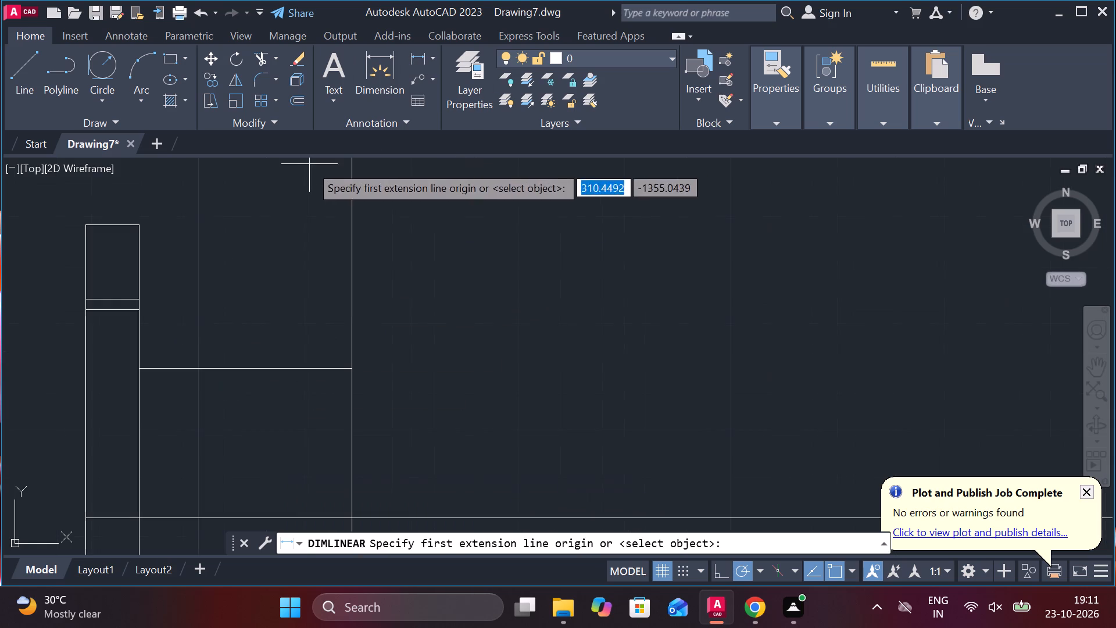
pyautogui.click(90, 299)
pyautogui.scroll(-3, 90, 299)
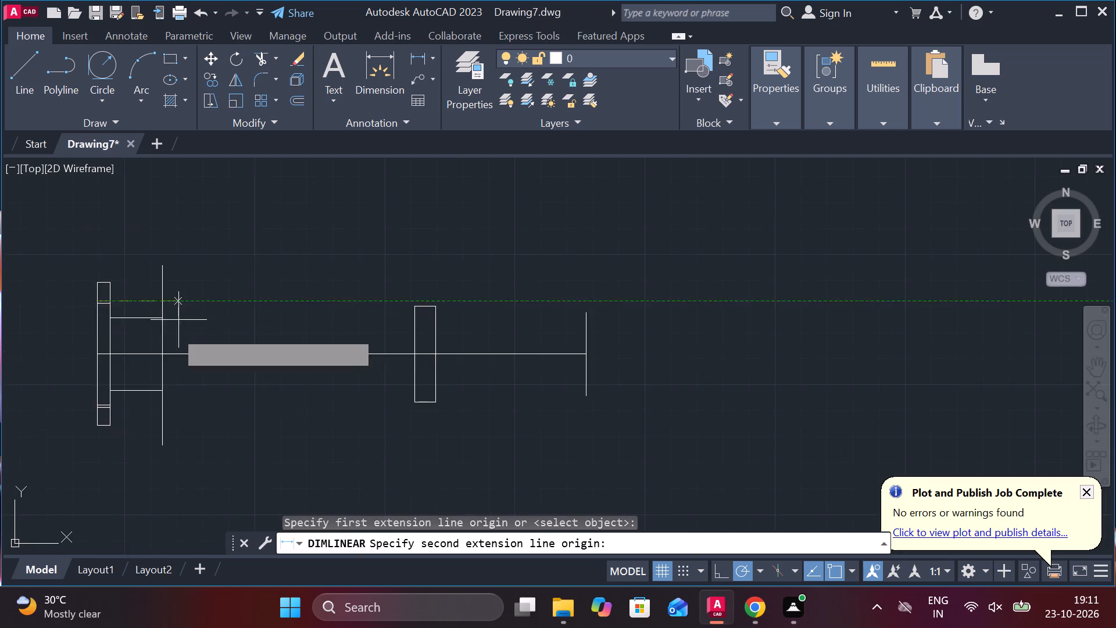
pyautogui.scroll(2, 76, 401)
pyautogui.moveTo(81, 402); pyautogui.dragTo(121, 345, button='middle')
pyautogui.scroll(1, 159, 390)
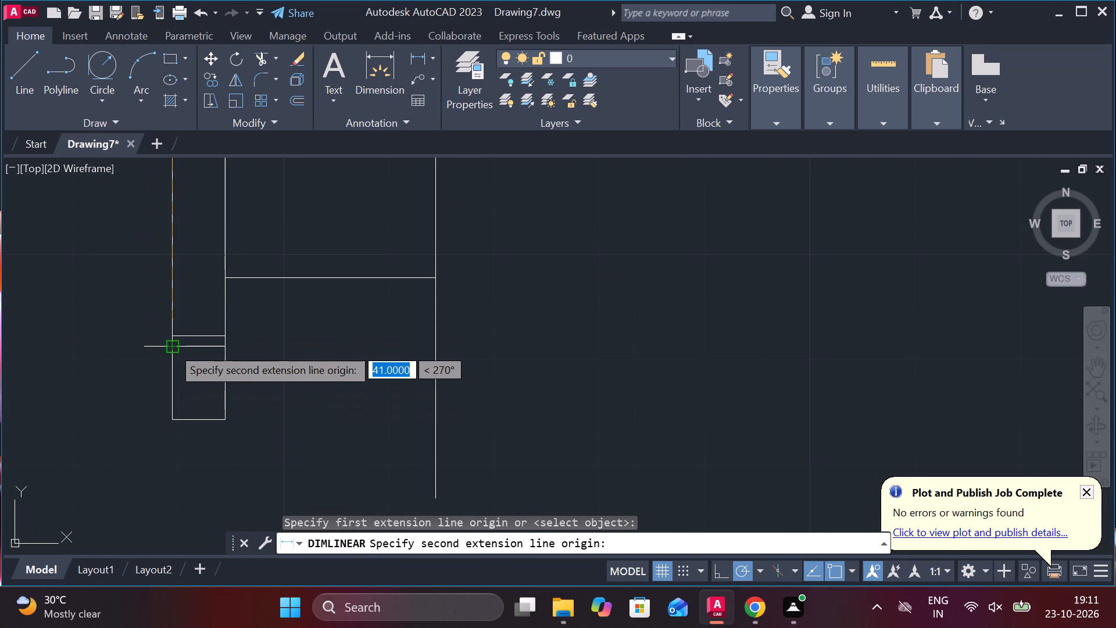
pyautogui.scroll(-2, 163, 347)
pyautogui.press('Escape')
pyautogui.moveTo(108, 308); pyautogui.dragTo(103, 381, button='middle')
pyautogui.scroll(1, 212, 251)
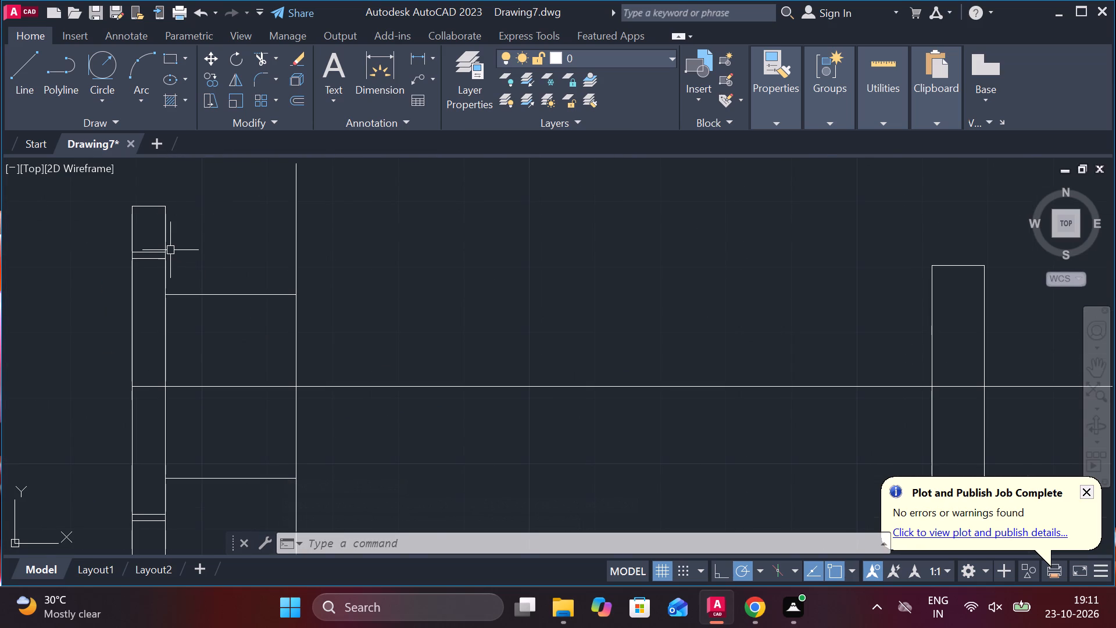
# Measure the vertical distance between the two 20-long horizontal lines beside the plate with a linear dimension.
pyautogui.click(410, 53)
pyautogui.click(238, 300)
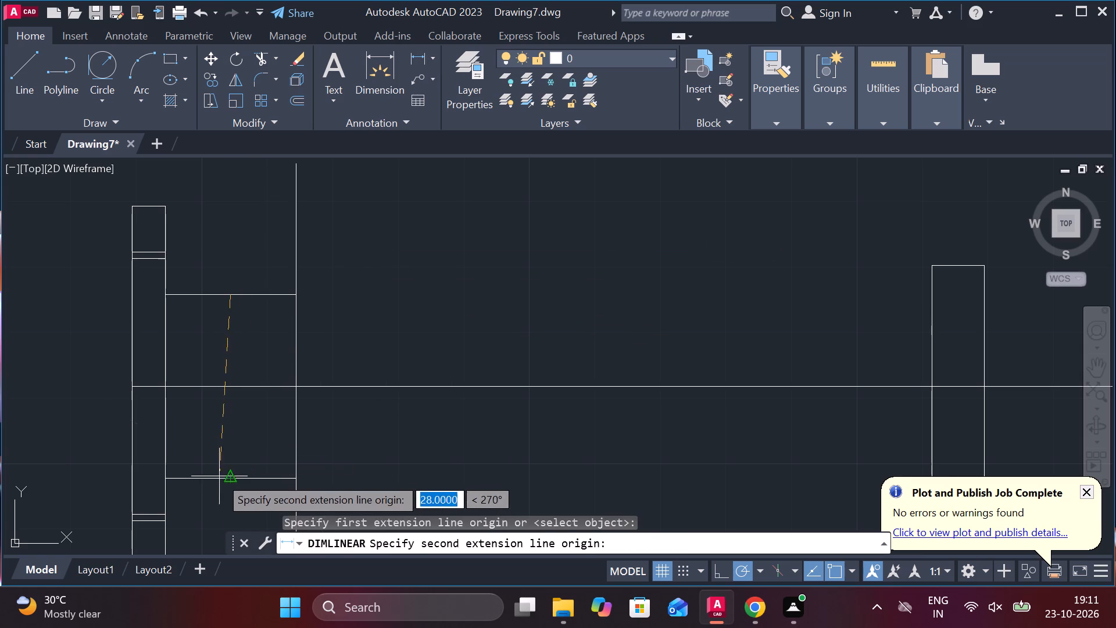
pyautogui.moveTo(242, 464); pyautogui.dragTo(265, 373, button='middle')
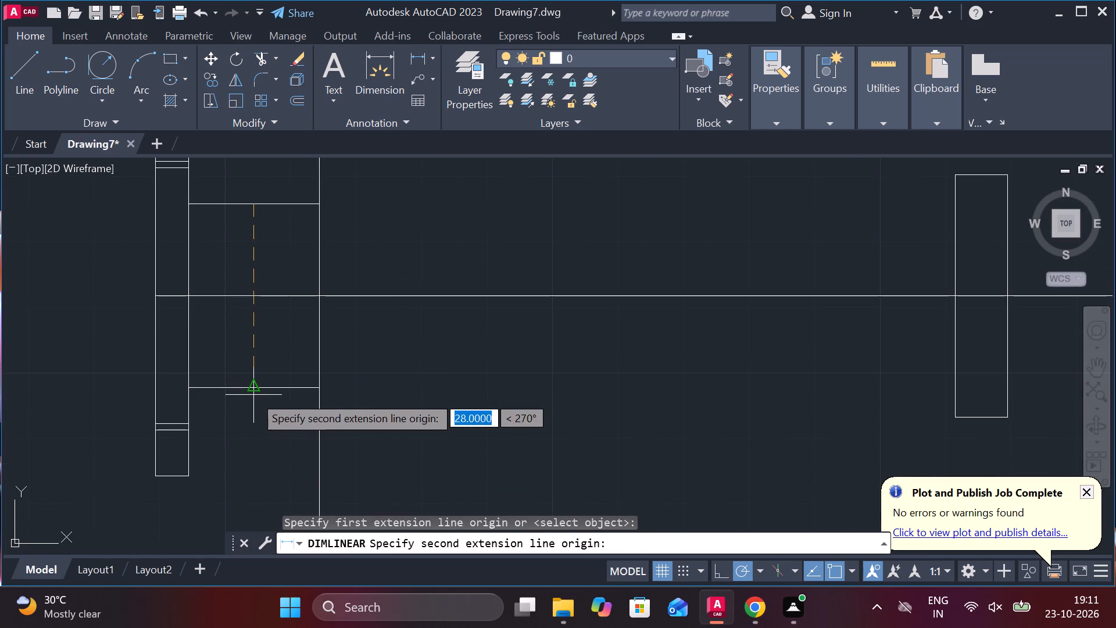
pyautogui.press('Escape')
# Draw a sloped line from the upper outer offset line's end on the plate's right side to where the upper 20-long line meets the tall vertical.
pyautogui.scroll(1, 331, 311)
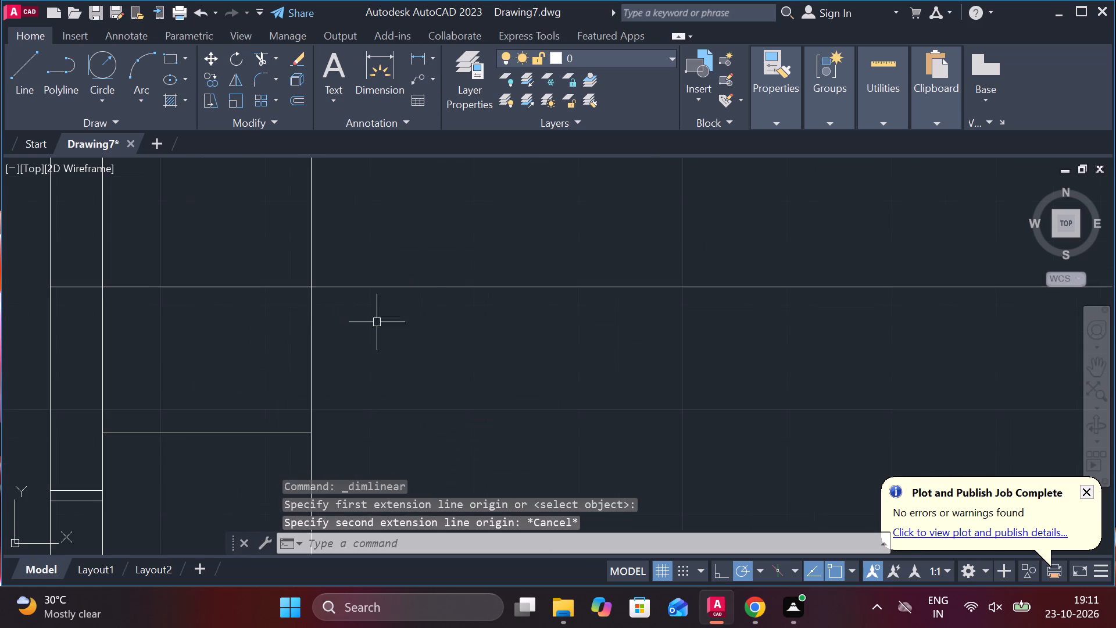
pyautogui.press('l')
pyautogui.press('Return')
pyautogui.moveTo(174, 208); pyautogui.dragTo(228, 272, button='middle')
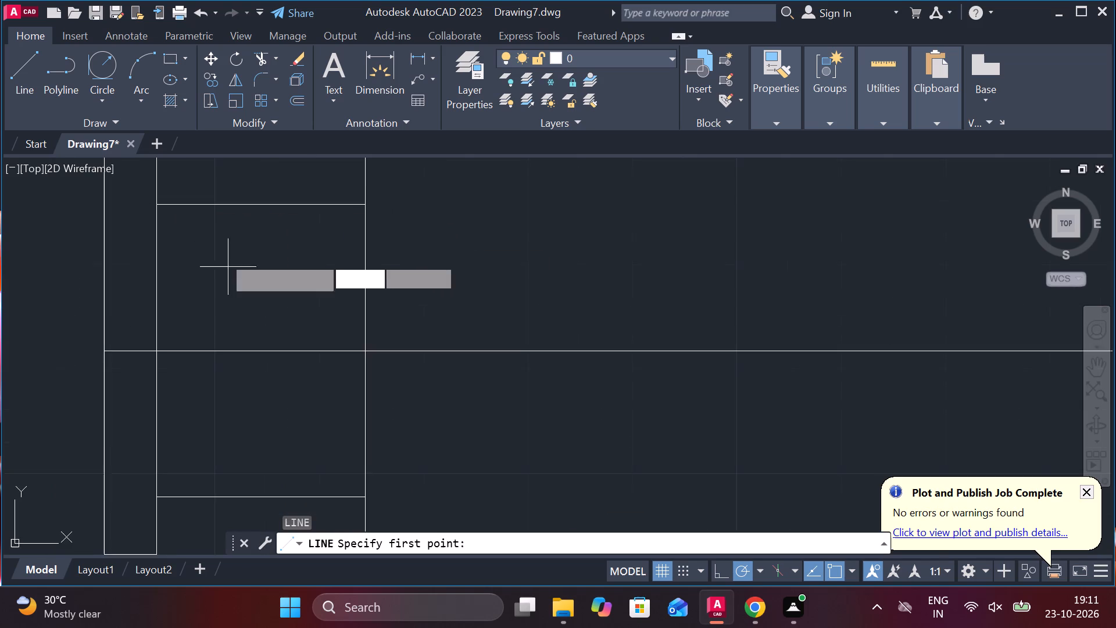
pyautogui.scroll(1, 199, 199)
pyautogui.moveTo(208, 212); pyautogui.dragTo(246, 336, button='middle')
pyautogui.click(168, 228)
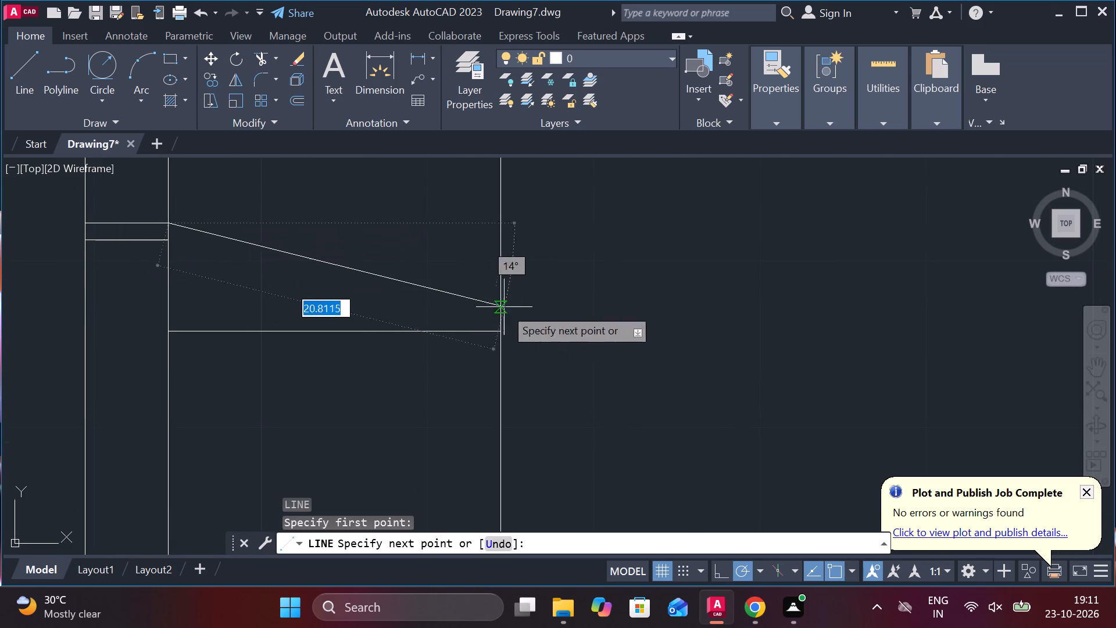
pyautogui.click(505, 332)
pyautogui.scroll(-2, 577, 319)
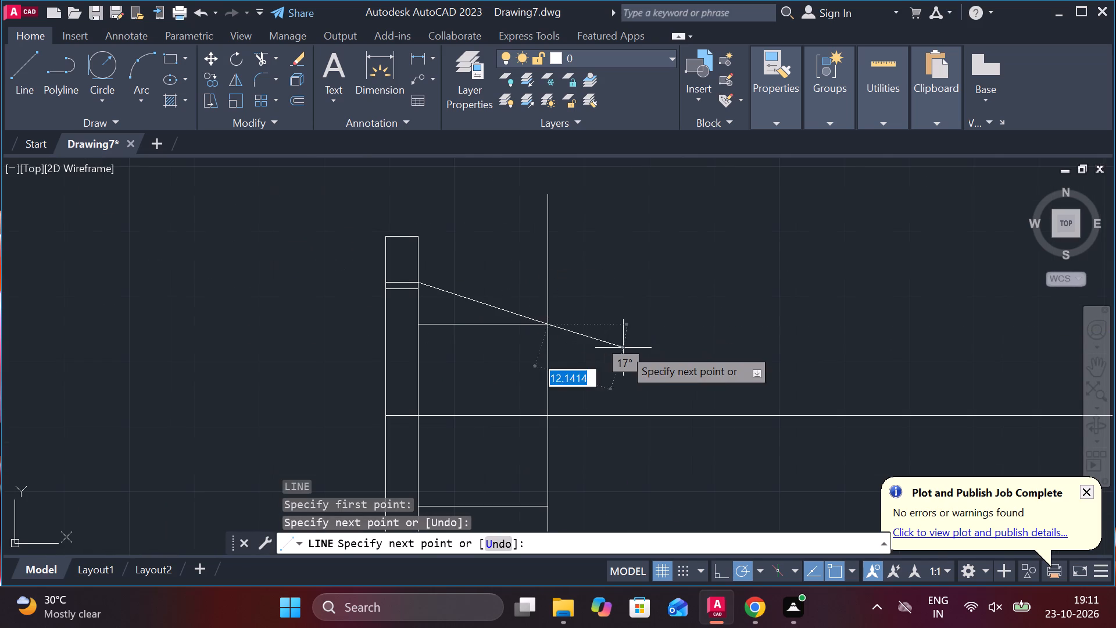
pyautogui.moveTo(620, 347); pyautogui.dragTo(591, 321, button='middle')
pyautogui.press('Escape')
pyautogui.moveTo(601, 322); pyautogui.dragTo(580, 320, button='middle')
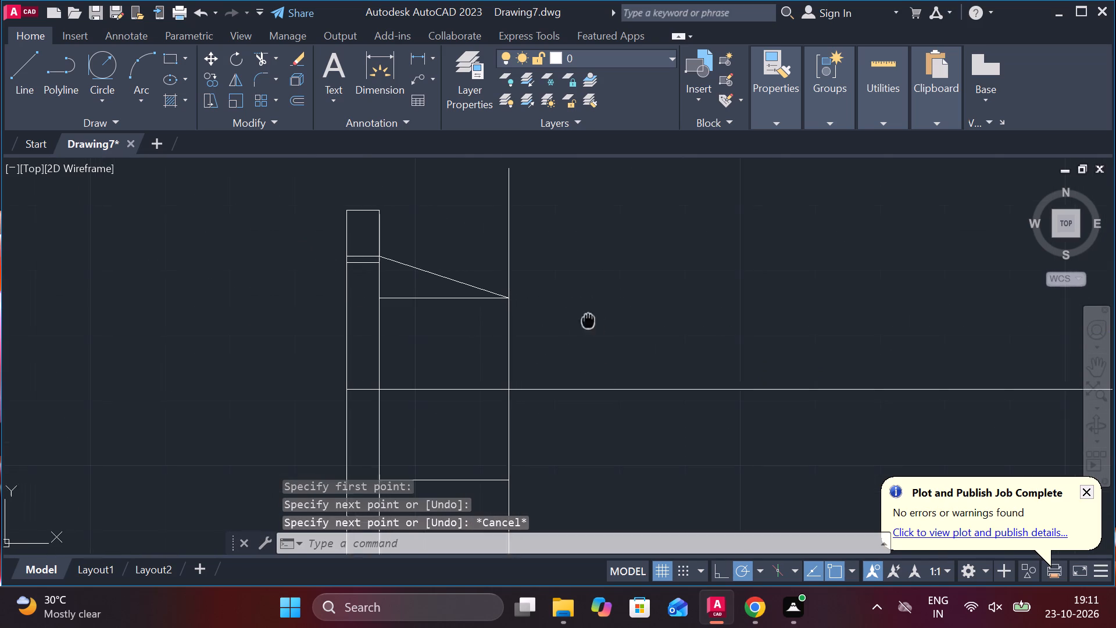
# Draw a short horizontal line extending from the midpoint of the collar's plate-facing side toward the plate.
pyautogui.moveTo(580, 320); pyautogui.dragTo(566, 320, button='middle')
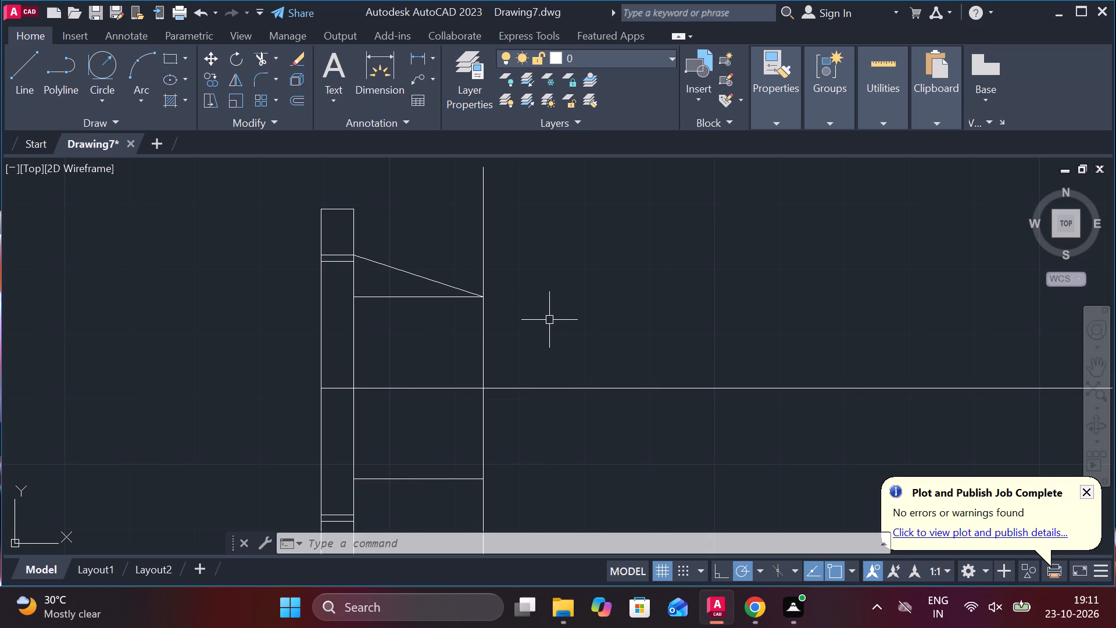
pyautogui.scroll(-2, 564, 319)
pyautogui.moveTo(666, 319); pyautogui.dragTo(570, 326, button='middle')
pyautogui.scroll(1, 652, 335)
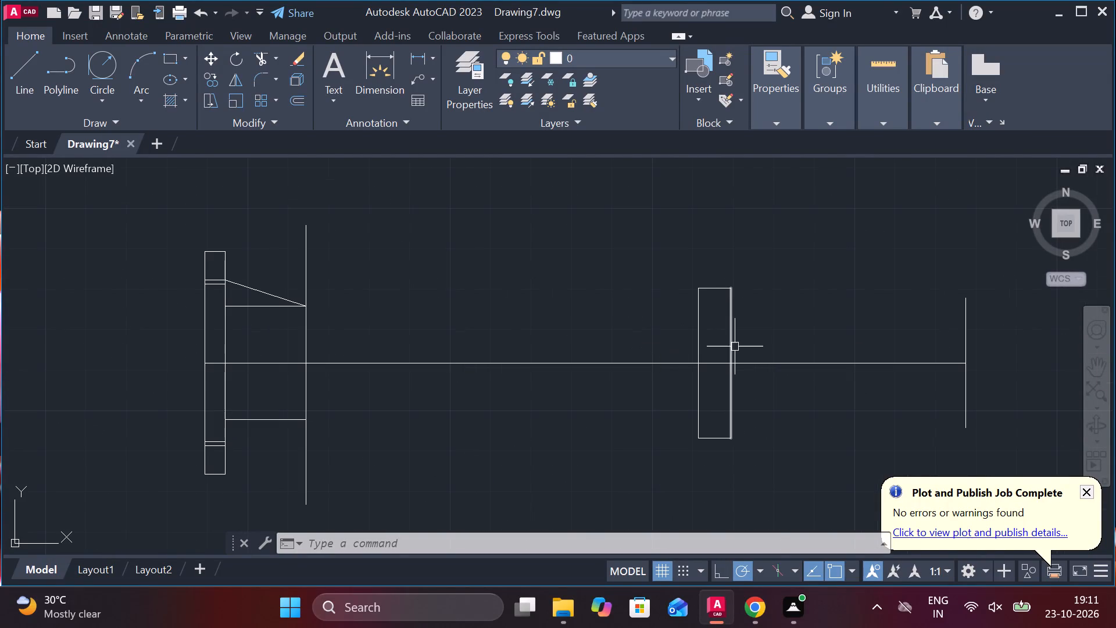
pyautogui.press('l')
pyautogui.press('Return')
pyautogui.scroll(2, 729, 349)
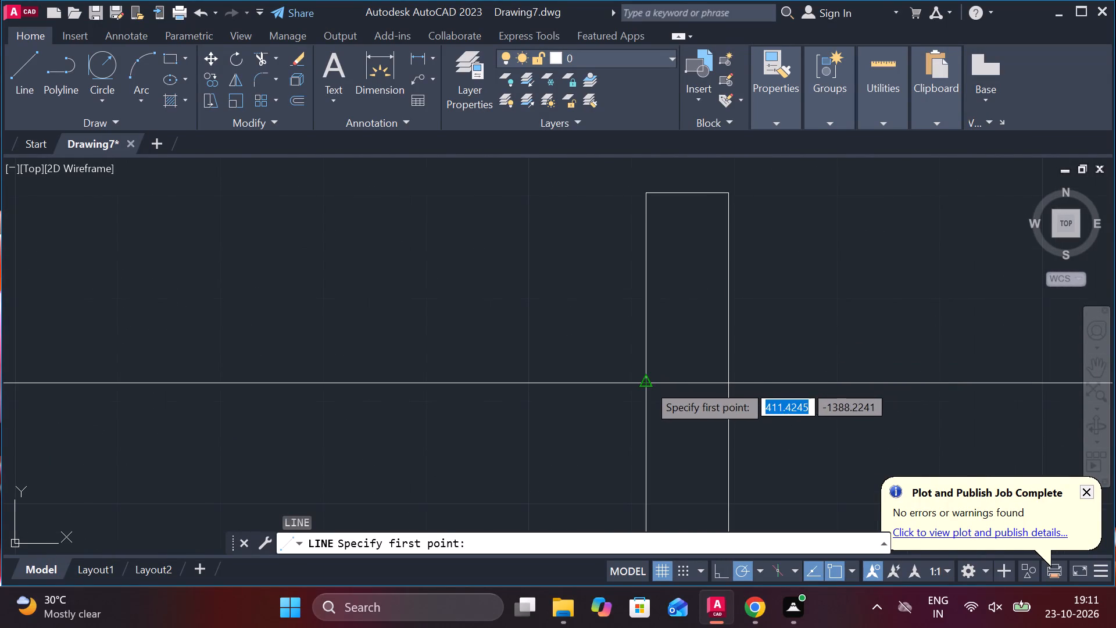
pyautogui.click(648, 384)
pyautogui.click(609, 387)
pyautogui.press('Escape')
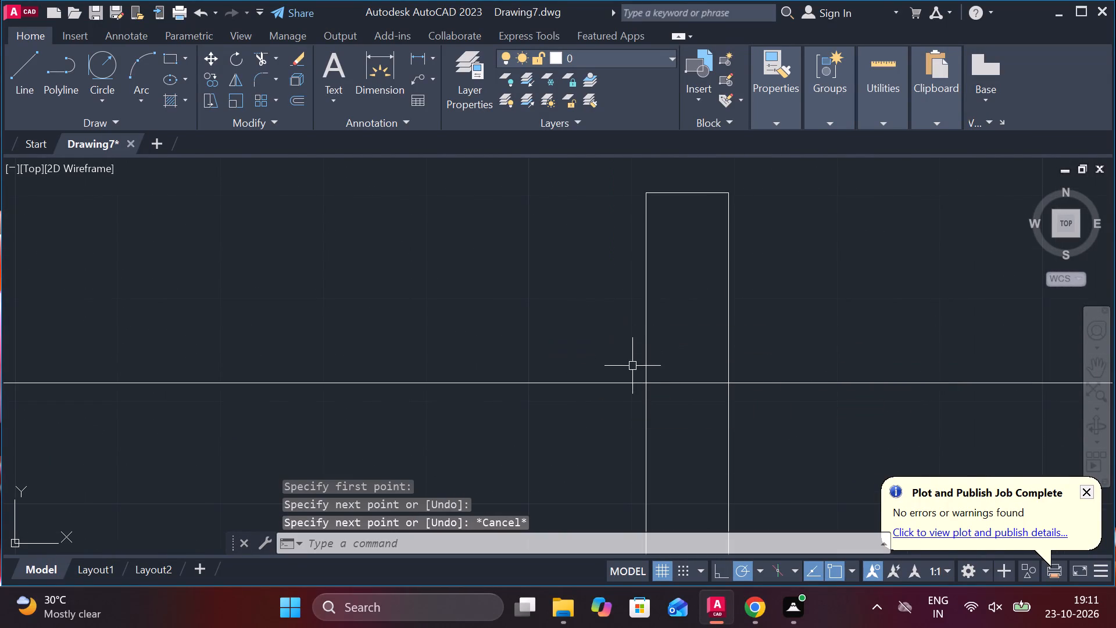
# Offset the short horizontal line at the collar 10 upward and 10 downward.
pyautogui.click(632, 381)
pyautogui.press('o')
pyautogui.press('Return')
pyautogui.press('Return')
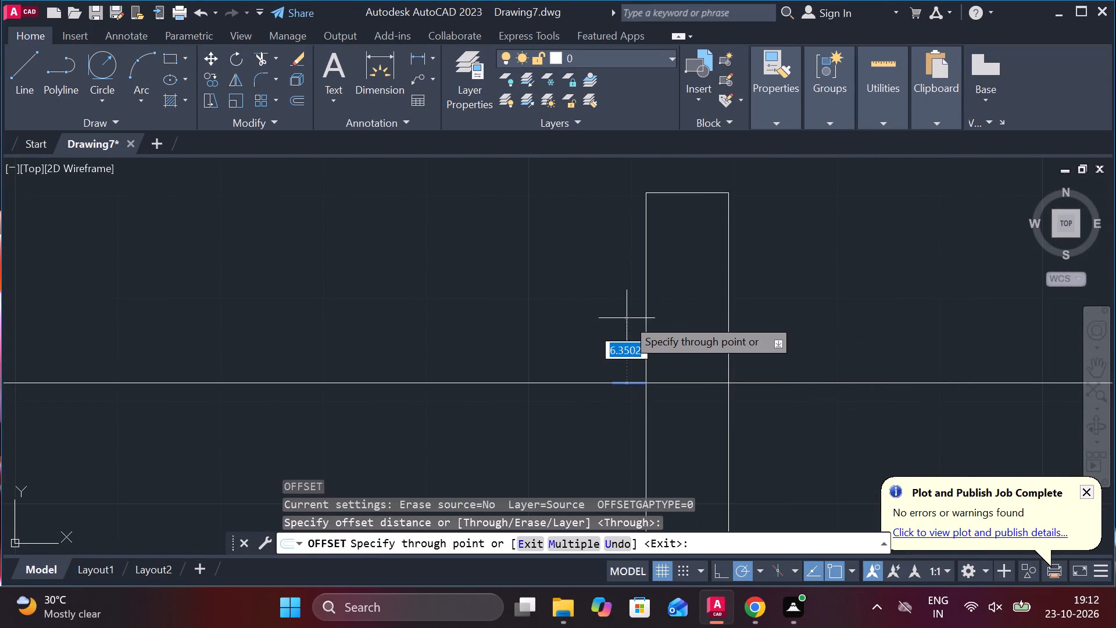
pyautogui.write('10')
pyautogui.press('Return')
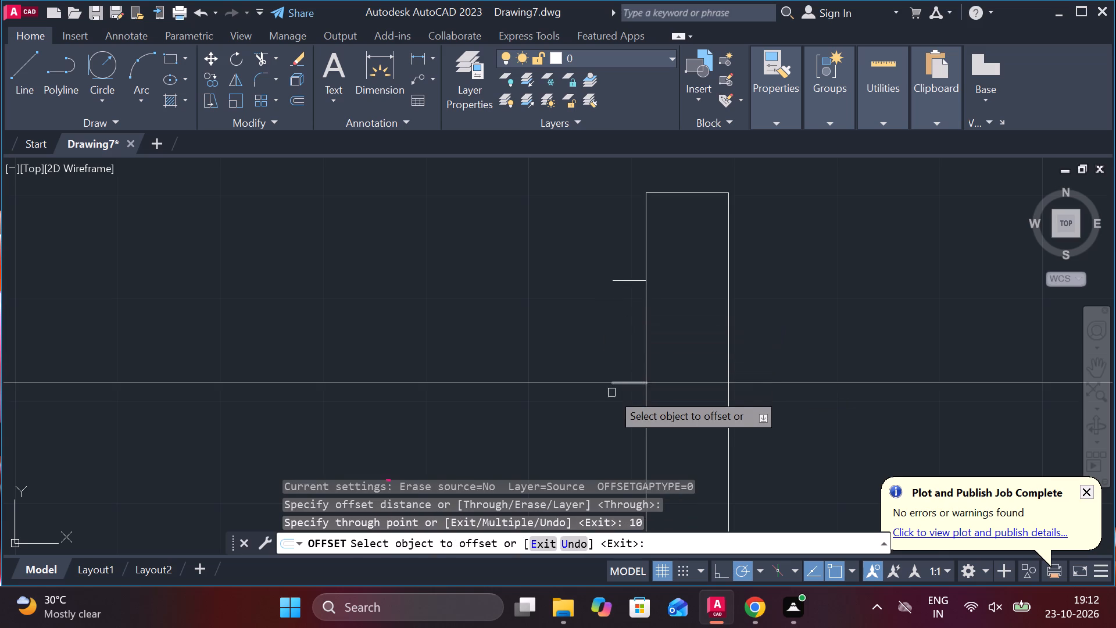
pyautogui.click(629, 387)
pyautogui.write('10')
pyautogui.press('Return')
pyautogui.press('Escape')
# Erase the original short line lying on the centerline beside the collar.
pyautogui.click(631, 383)
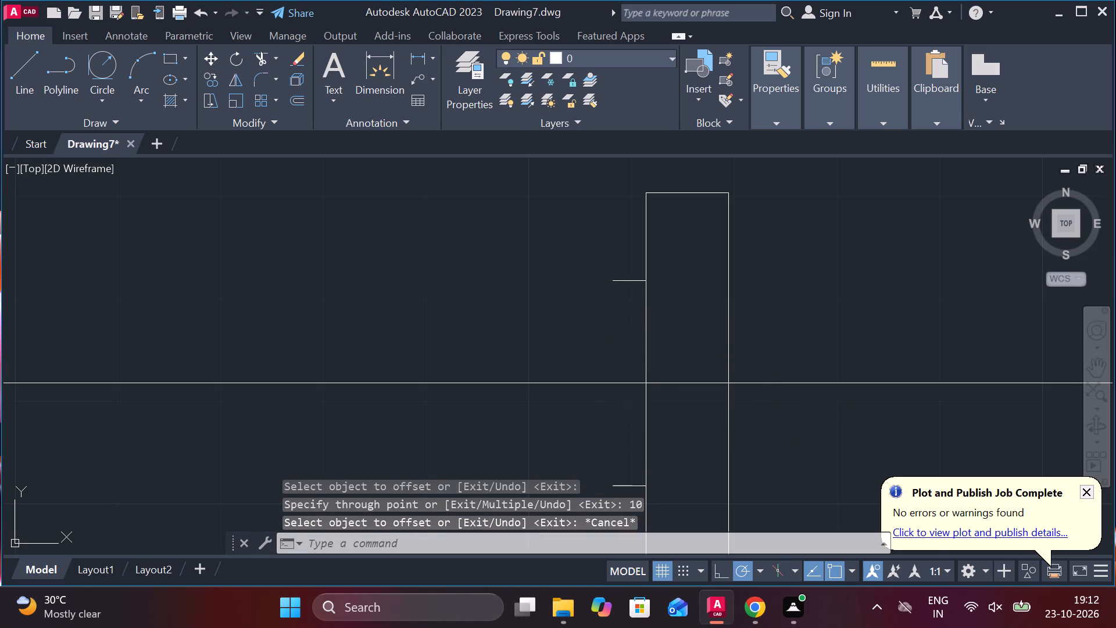
pyautogui.write('E')
pyautogui.press('space')
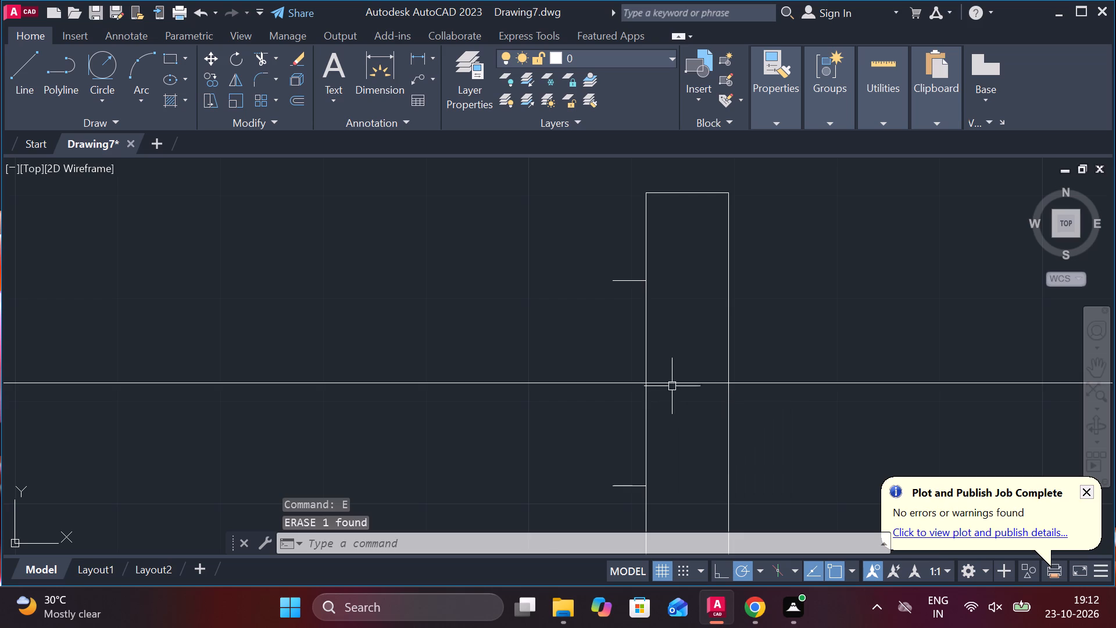
# Draw a sloped line about 97 long from the upper 20-long line's outer end to where the upper short offset line meets the collar.
pyautogui.scroll(-1, 416, 318)
pyautogui.scroll(-1, 364, 304)
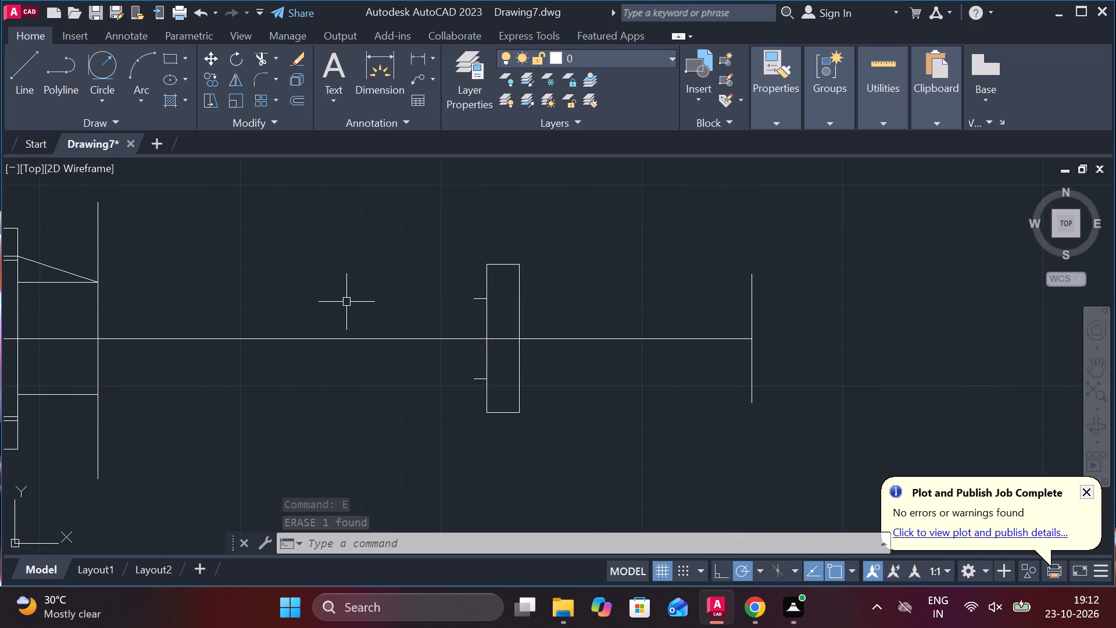
pyautogui.press('l')
pyautogui.press('Return')
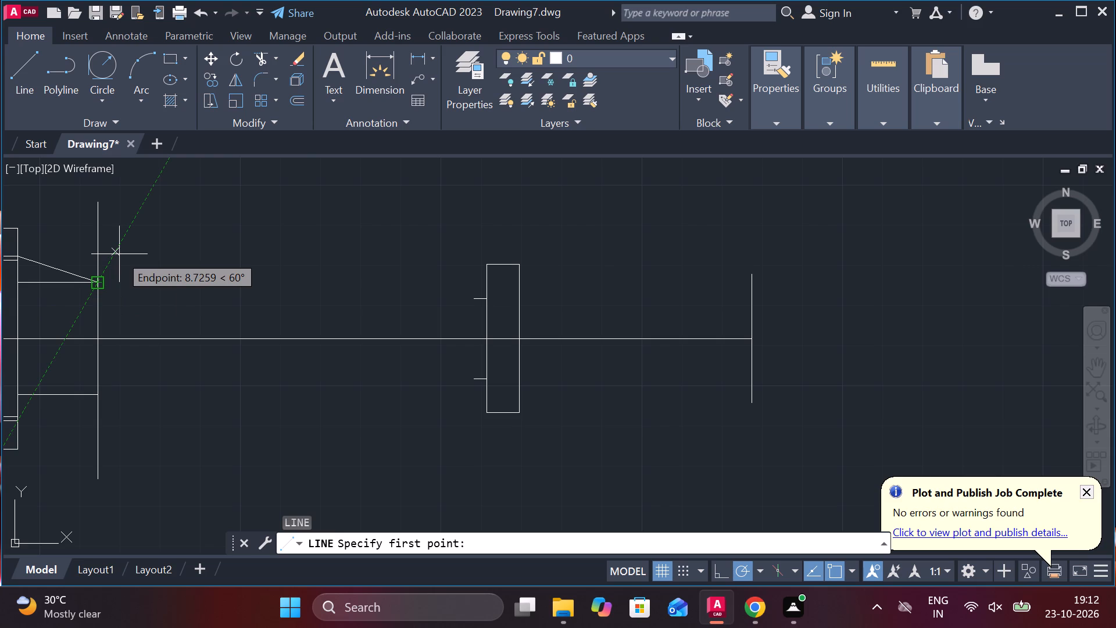
pyautogui.click(96, 280)
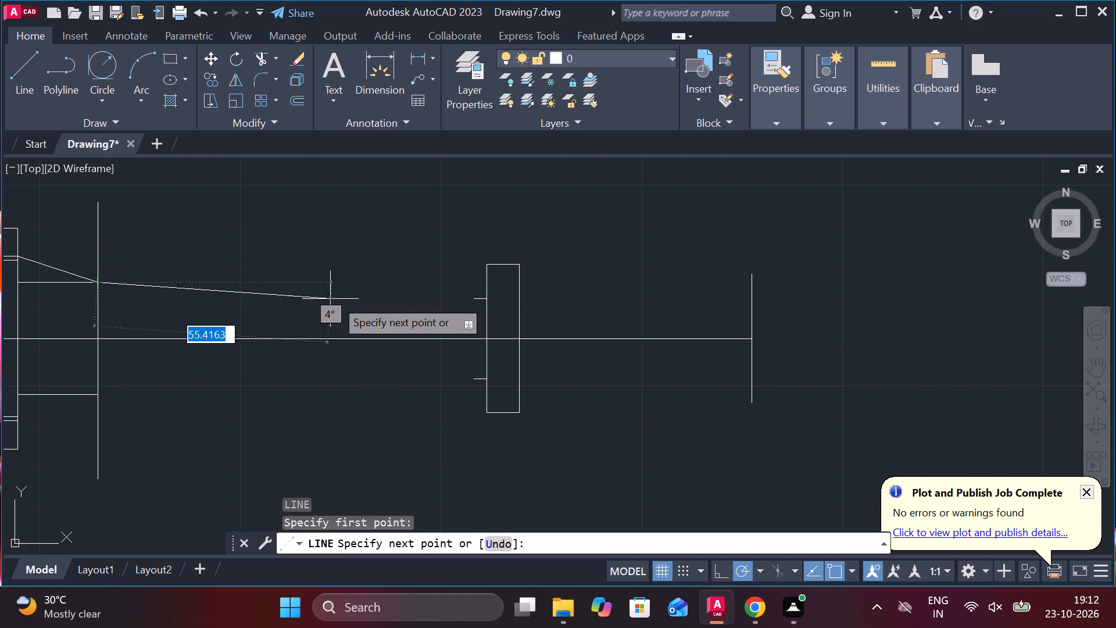
pyautogui.scroll(3, 475, 299)
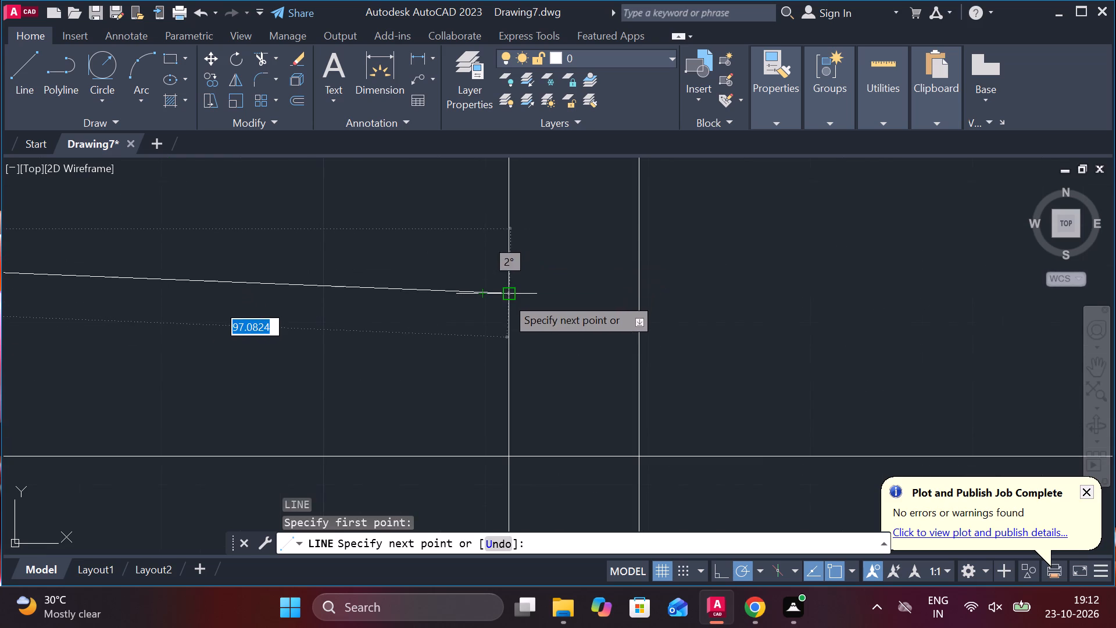
pyautogui.click(506, 297)
pyautogui.scroll(2, 524, 308)
pyautogui.press('Escape')
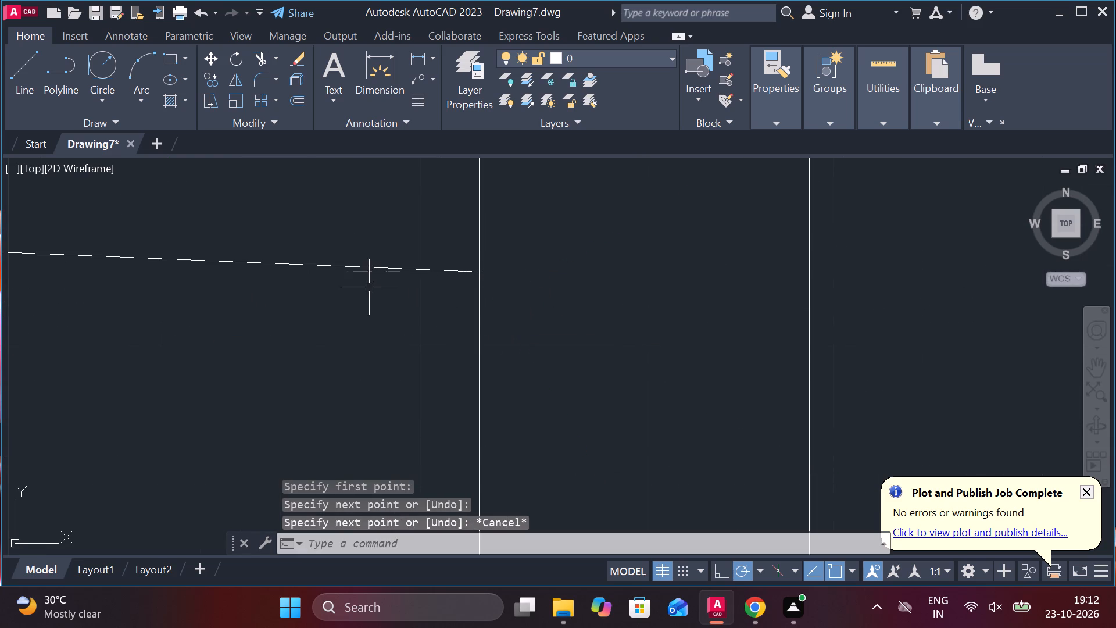
# Erase the upper short offset line beside the collar.
pyautogui.click(362, 275)
pyautogui.write('E')
pyautogui.press('space')
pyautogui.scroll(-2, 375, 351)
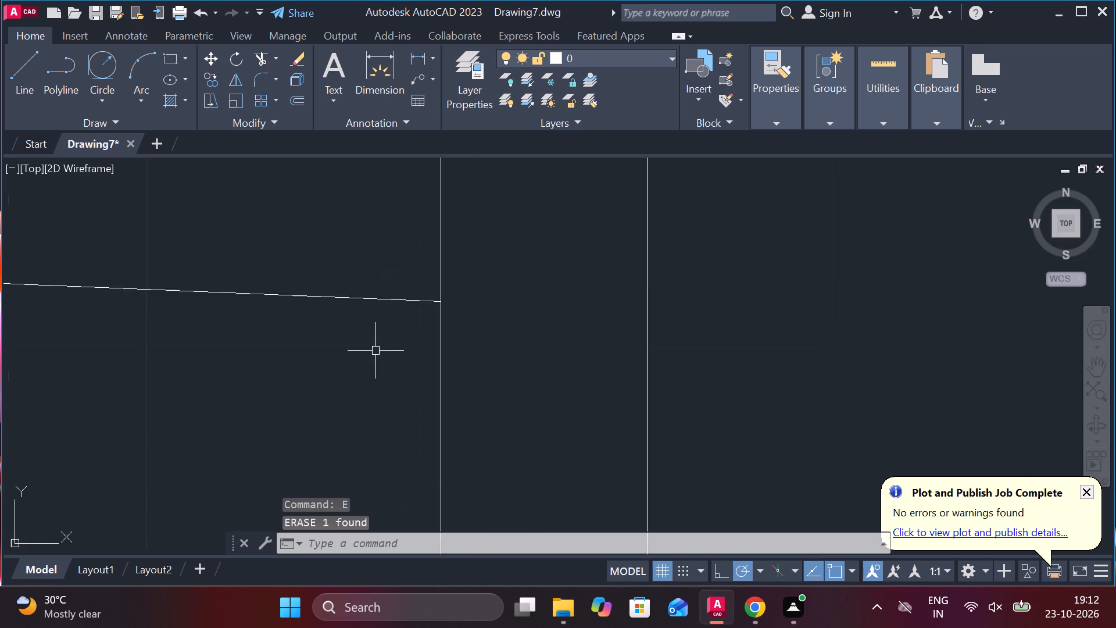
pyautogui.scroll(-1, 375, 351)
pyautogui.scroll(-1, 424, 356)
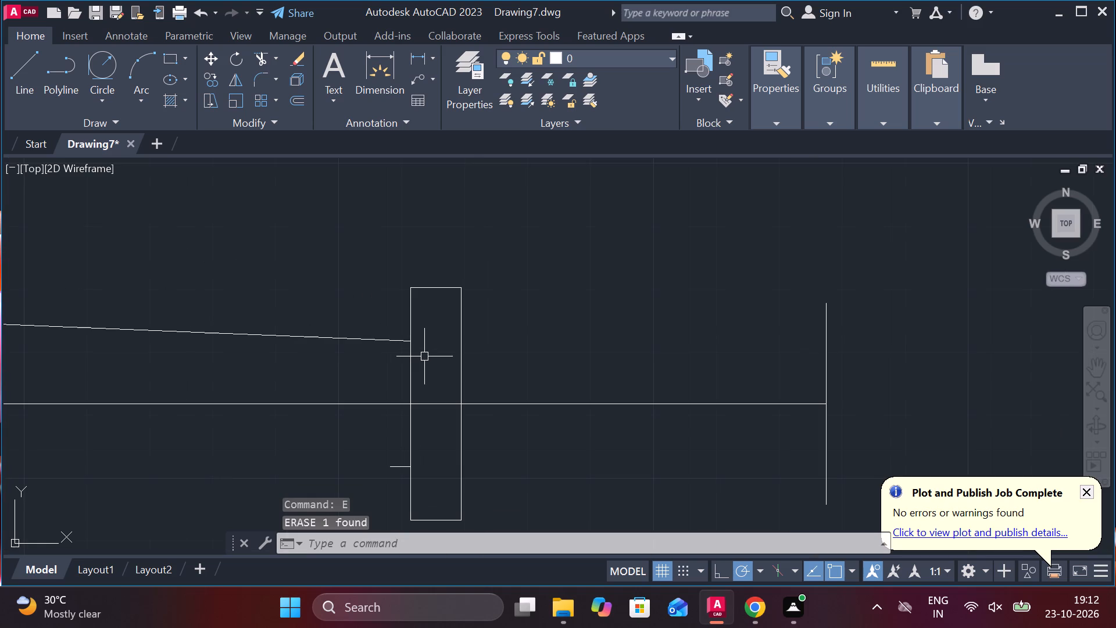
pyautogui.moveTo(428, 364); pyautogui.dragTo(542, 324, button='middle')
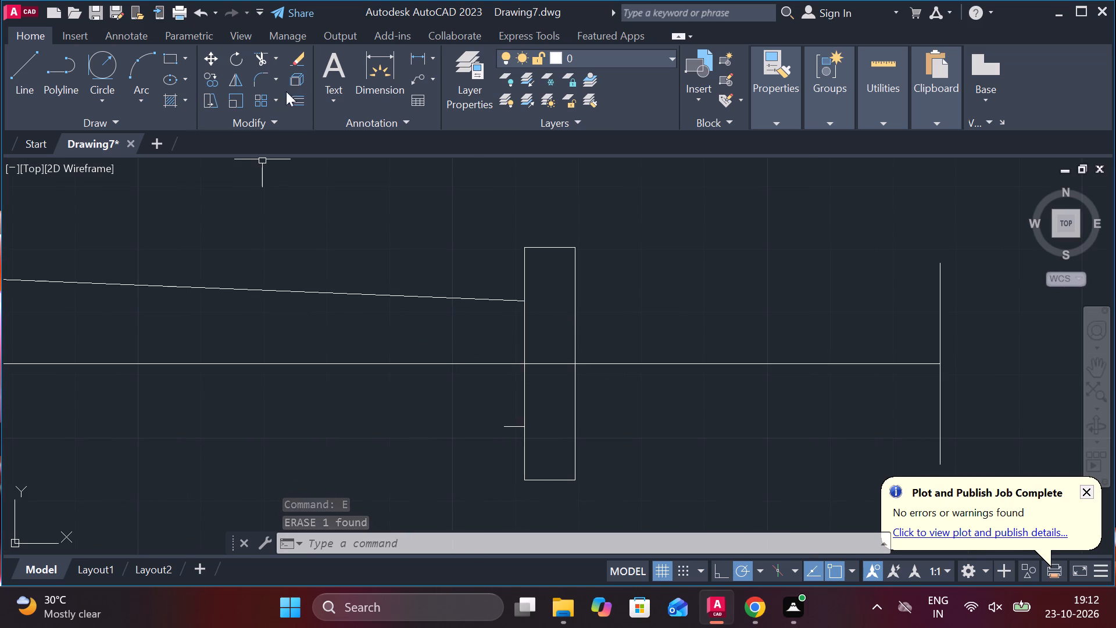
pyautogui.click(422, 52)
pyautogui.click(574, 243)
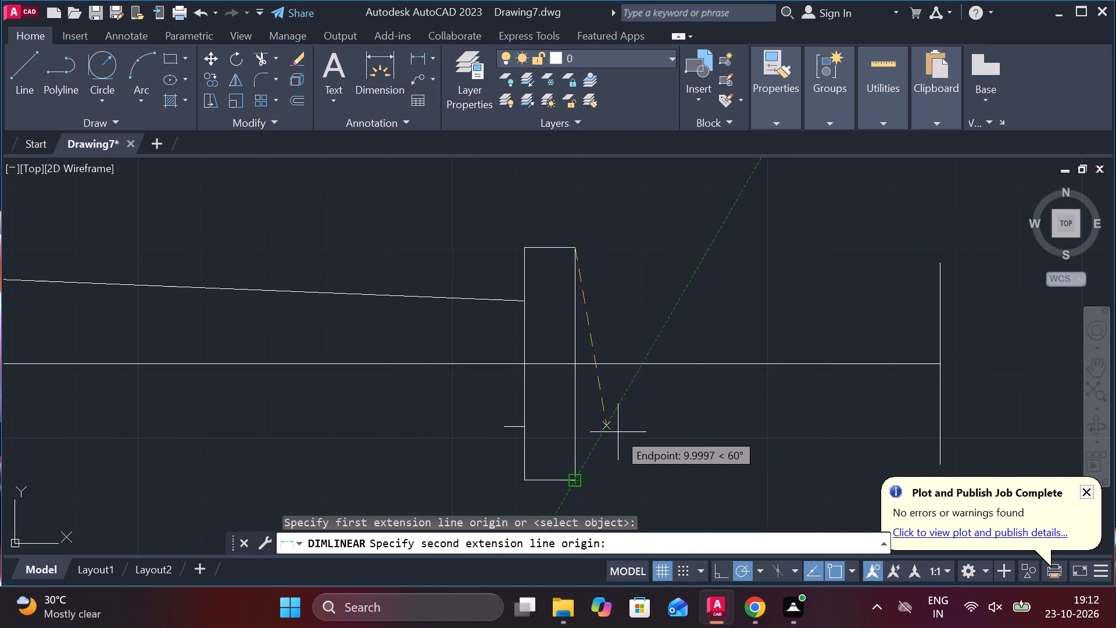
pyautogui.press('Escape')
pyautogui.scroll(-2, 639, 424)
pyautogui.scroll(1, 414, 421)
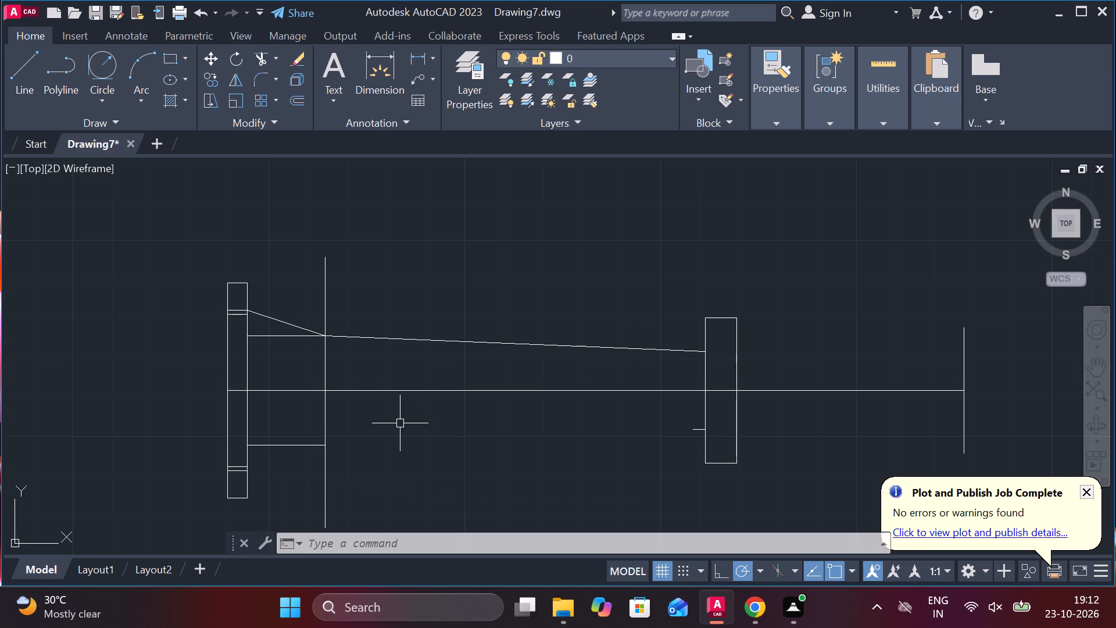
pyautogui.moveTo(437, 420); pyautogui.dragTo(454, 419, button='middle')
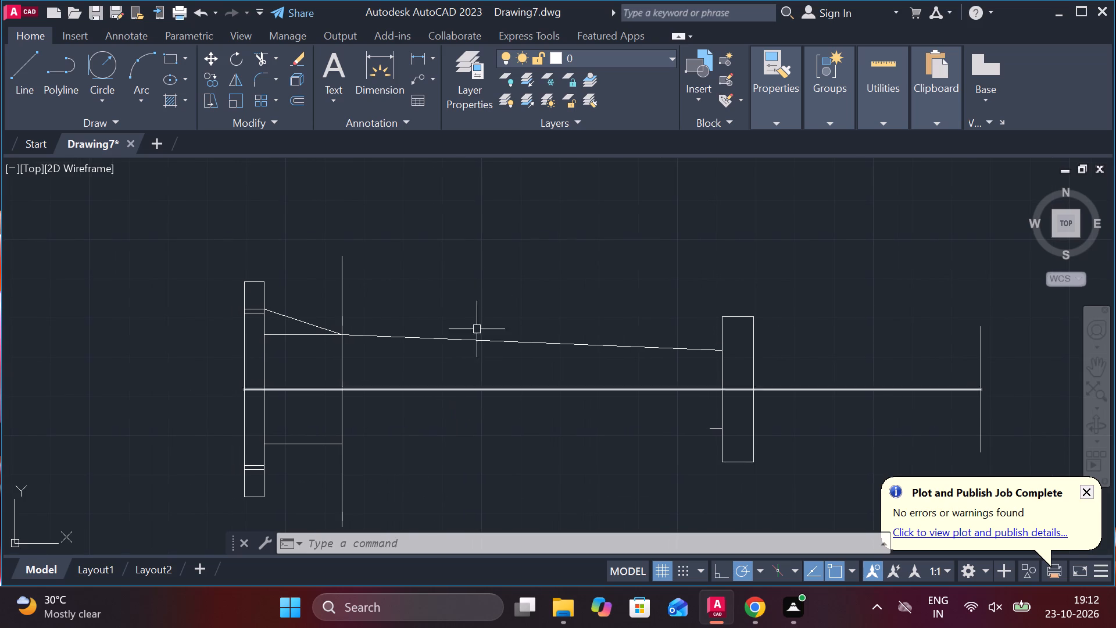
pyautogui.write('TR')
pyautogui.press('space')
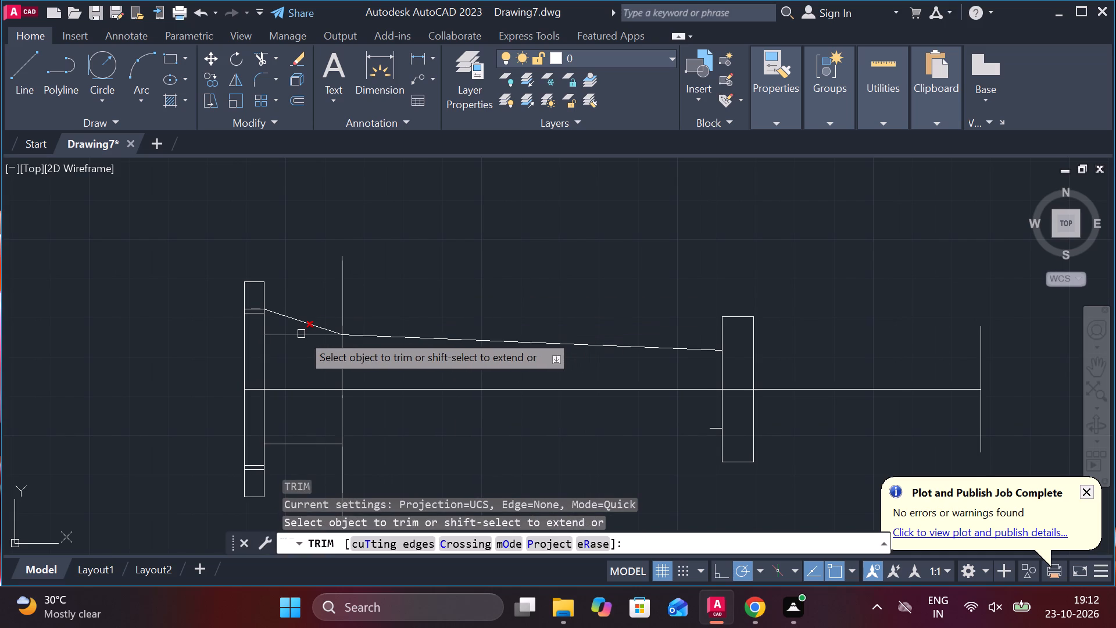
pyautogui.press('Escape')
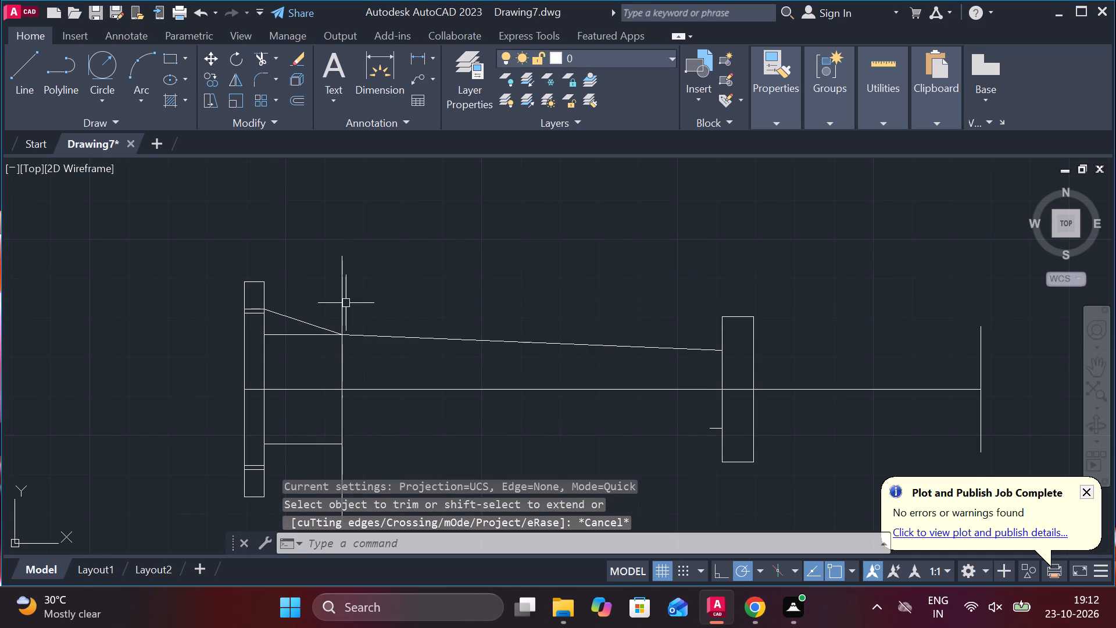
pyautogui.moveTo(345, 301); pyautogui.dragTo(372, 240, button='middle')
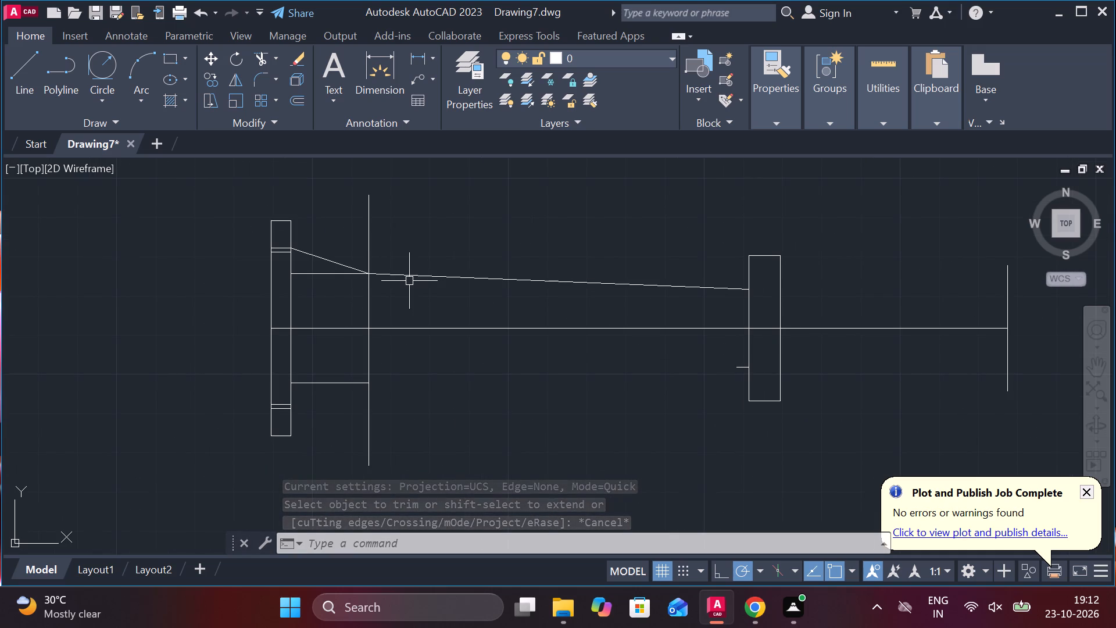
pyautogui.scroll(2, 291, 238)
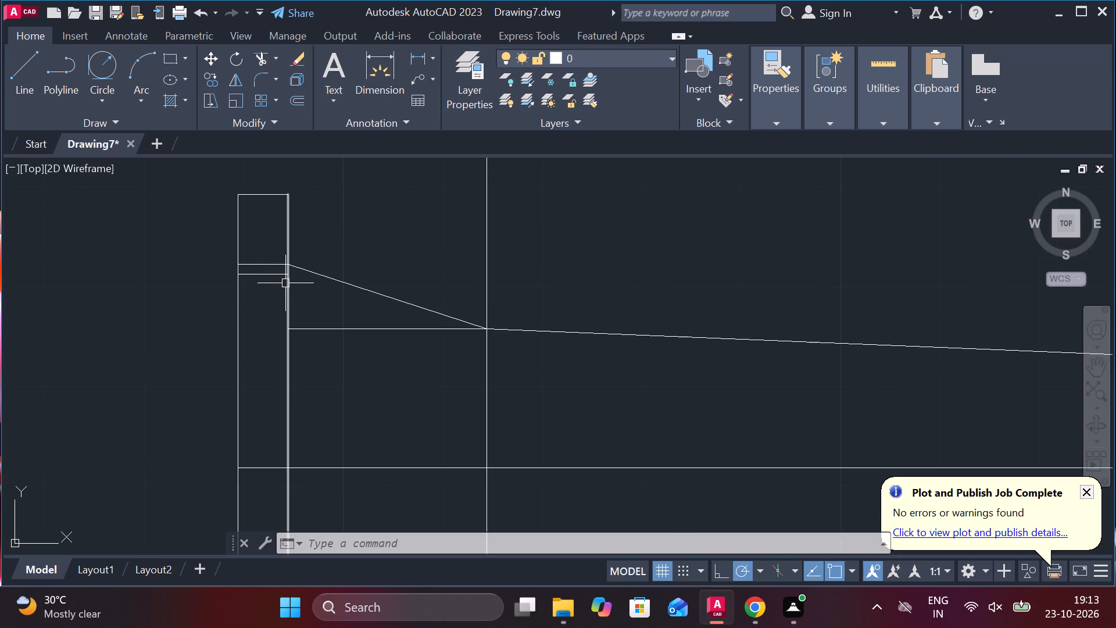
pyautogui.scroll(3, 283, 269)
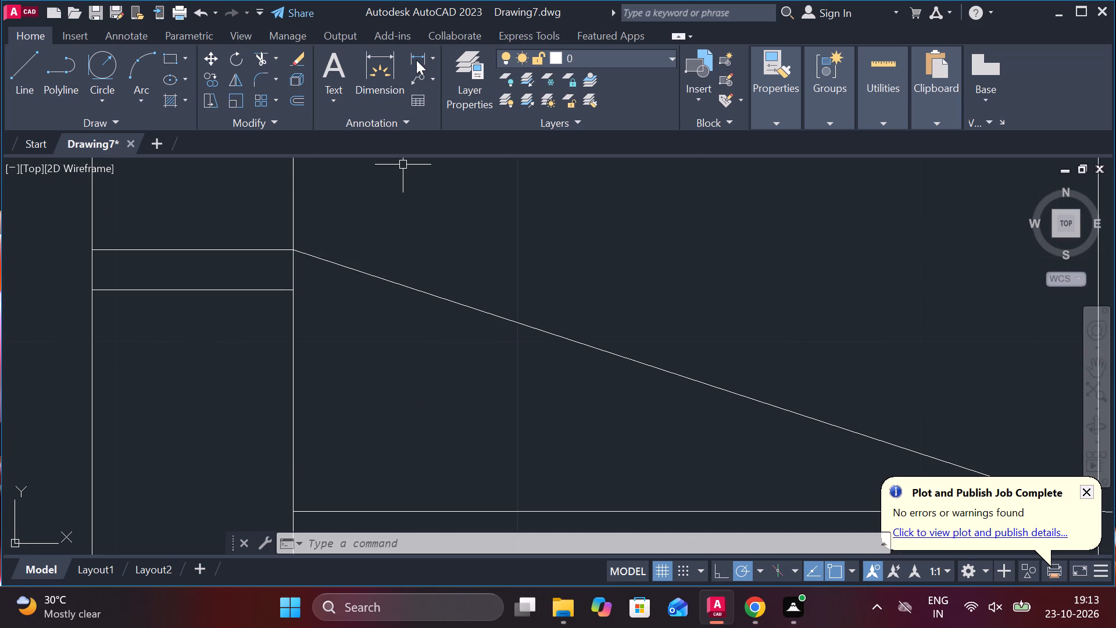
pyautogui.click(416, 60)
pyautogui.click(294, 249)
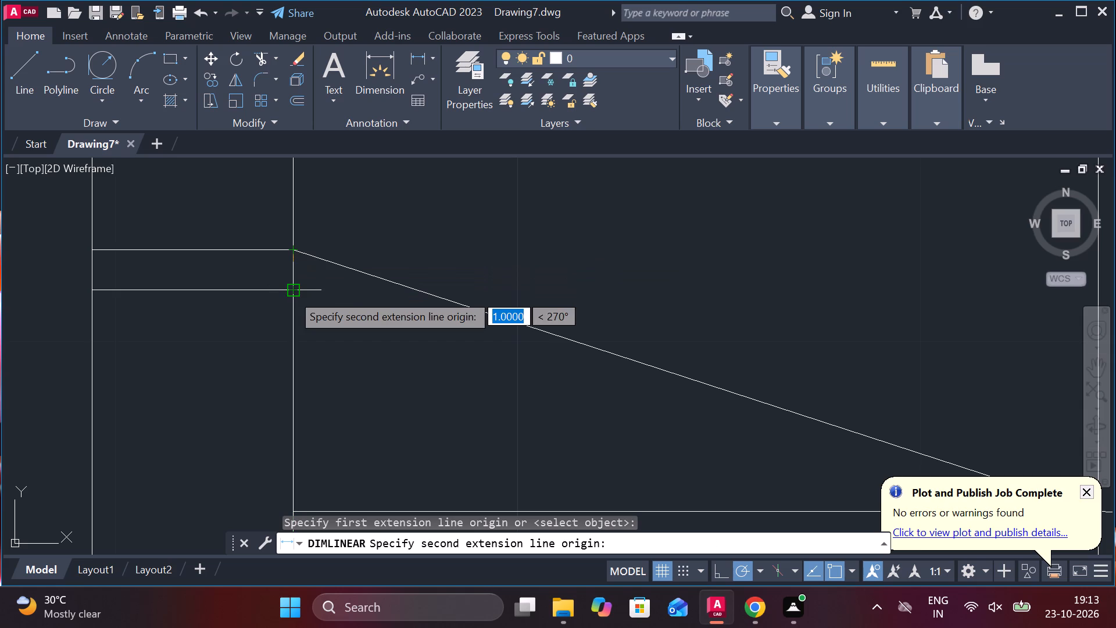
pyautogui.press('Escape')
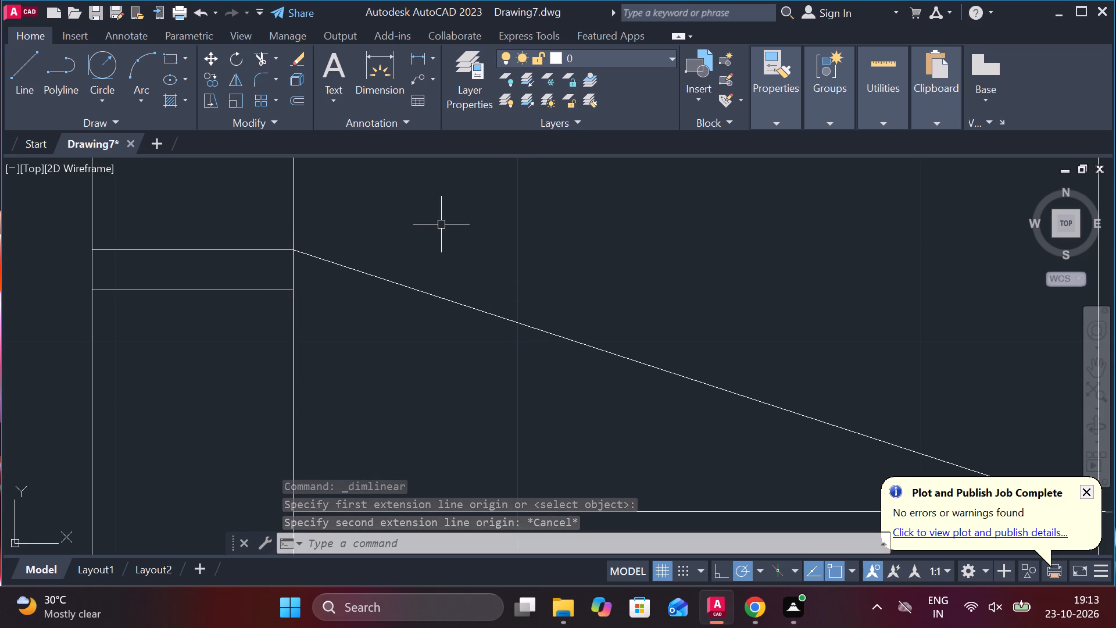
# Trim the tall vertical line above the upper 20-long line and below the lower 20-long line.
pyautogui.scroll(-1, 425, 376)
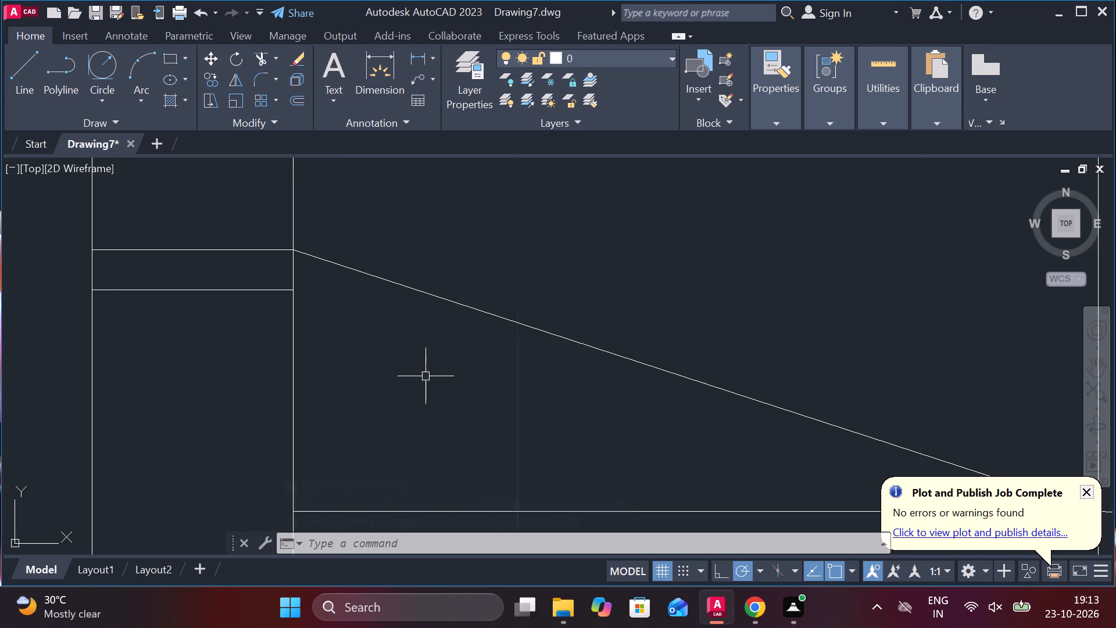
pyautogui.scroll(-1, 425, 376)
pyautogui.moveTo(430, 384); pyautogui.dragTo(370, 271, button='middle')
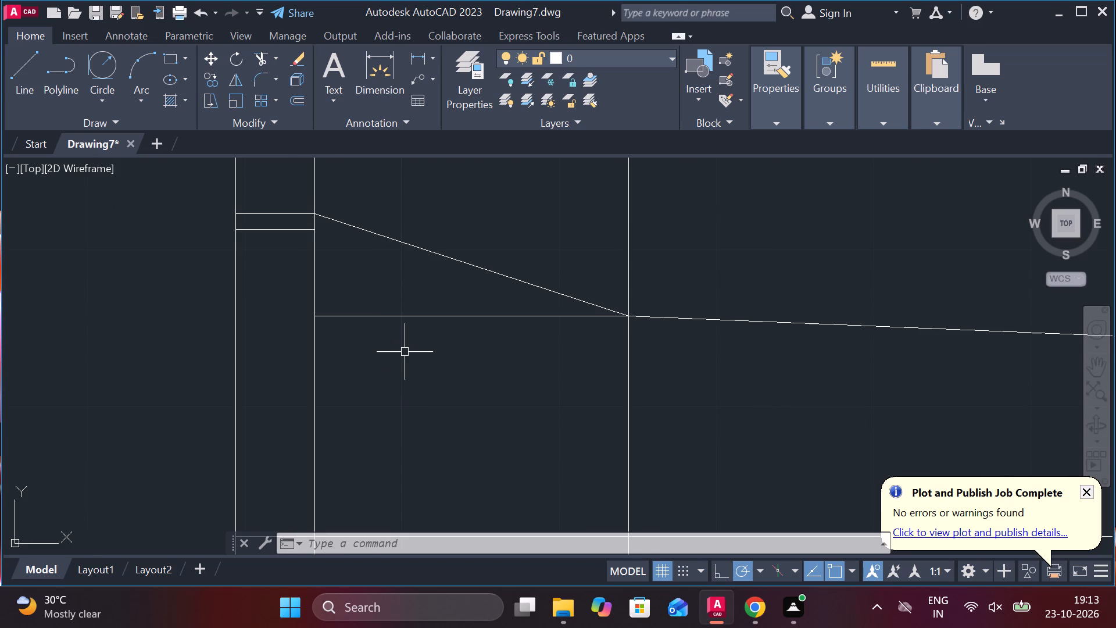
pyautogui.scroll(-2, 412, 335)
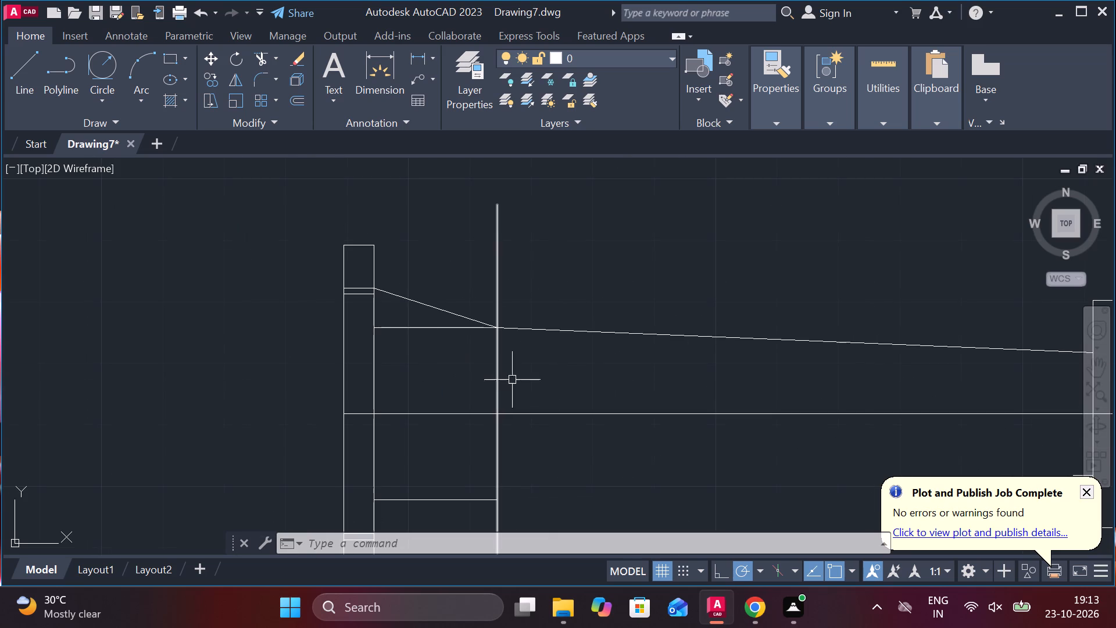
pyautogui.write('TR')
pyautogui.press('space')
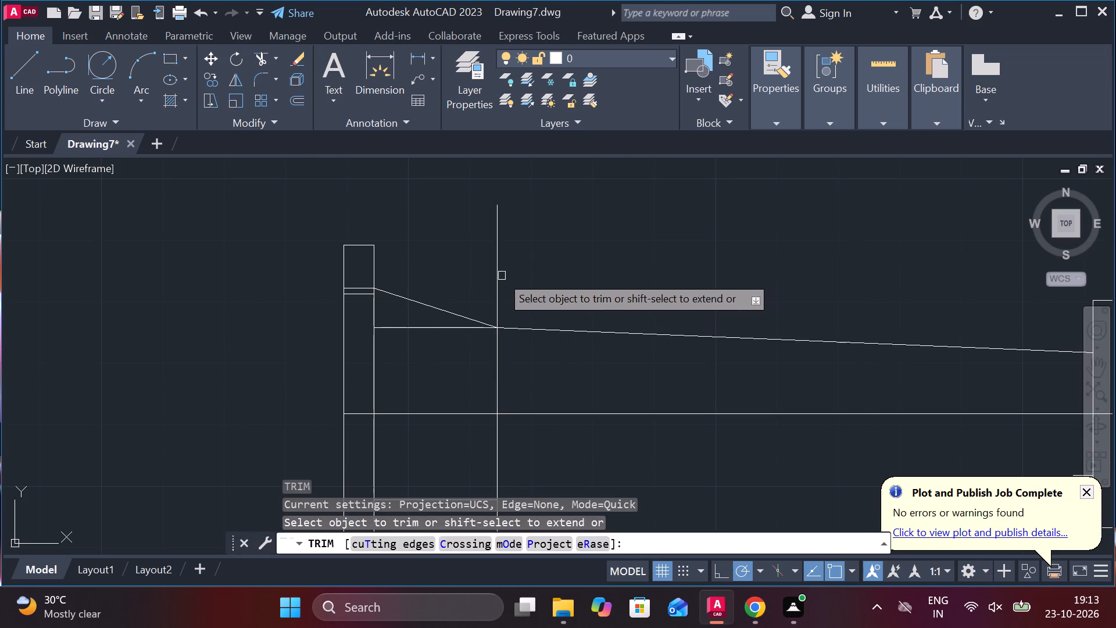
pyautogui.click(496, 273)
pyautogui.moveTo(526, 479); pyautogui.dragTo(530, 372, button='middle')
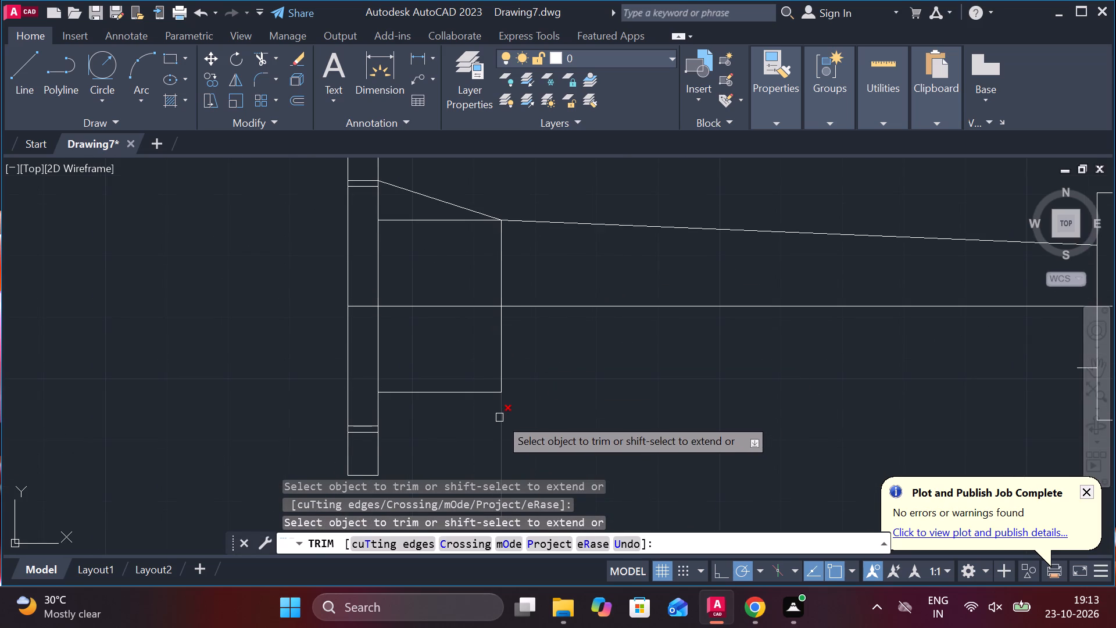
pyautogui.click(499, 418)
pyautogui.moveTo(589, 366); pyautogui.dragTo(539, 395, button='middle')
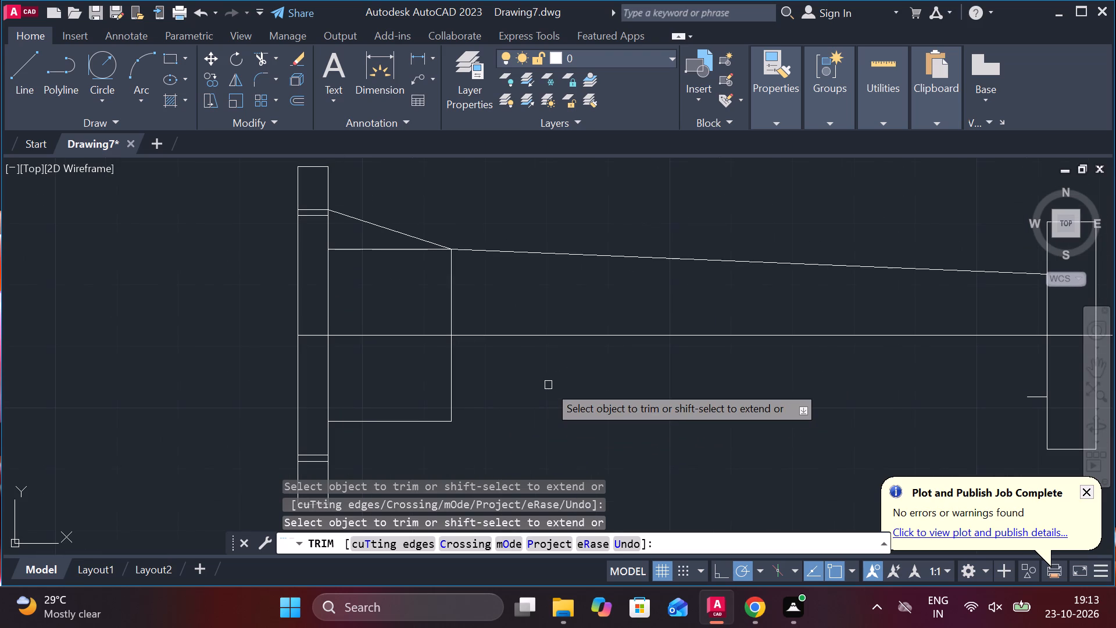
pyautogui.press('Escape')
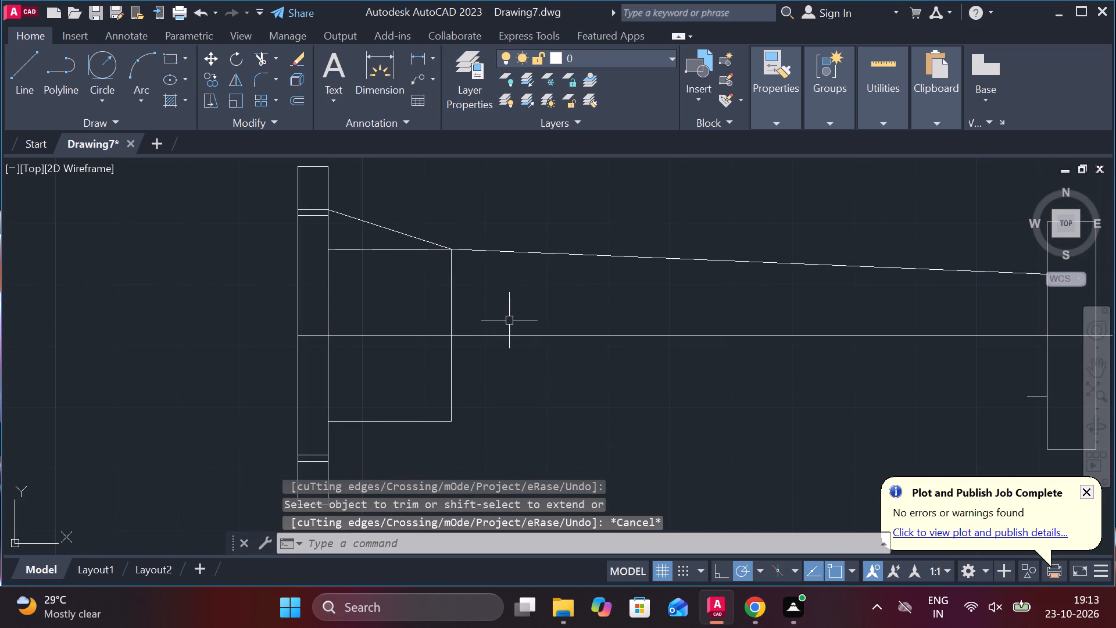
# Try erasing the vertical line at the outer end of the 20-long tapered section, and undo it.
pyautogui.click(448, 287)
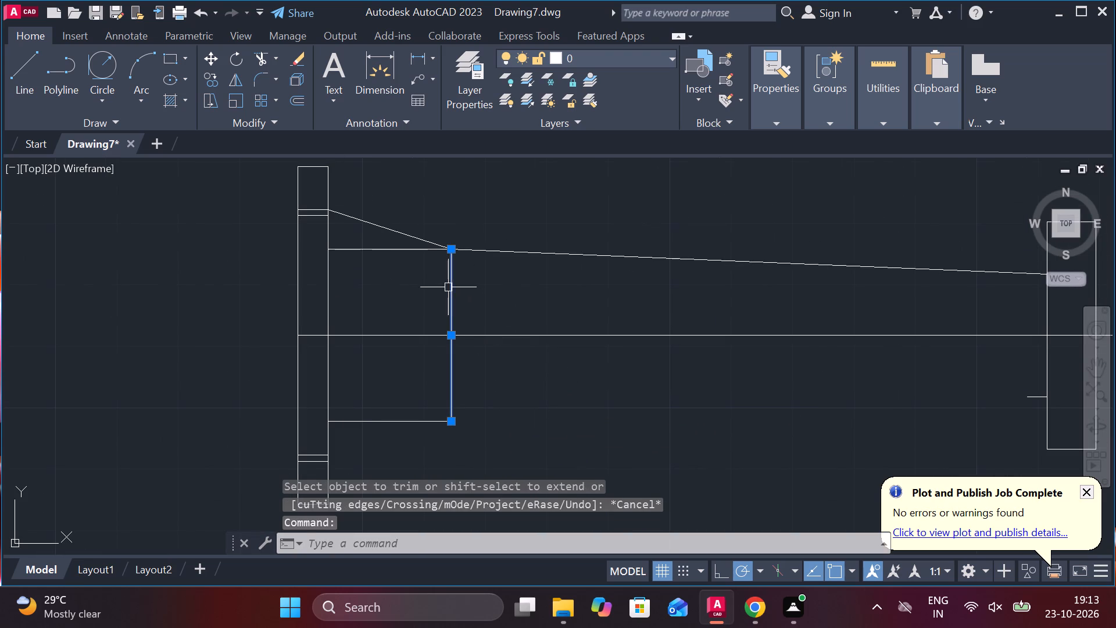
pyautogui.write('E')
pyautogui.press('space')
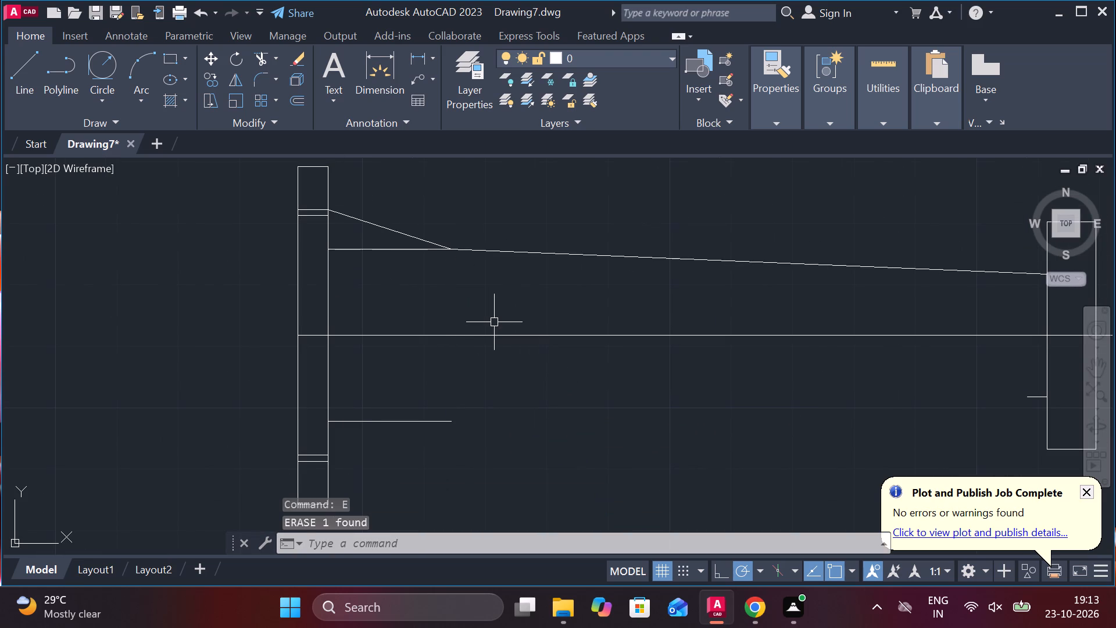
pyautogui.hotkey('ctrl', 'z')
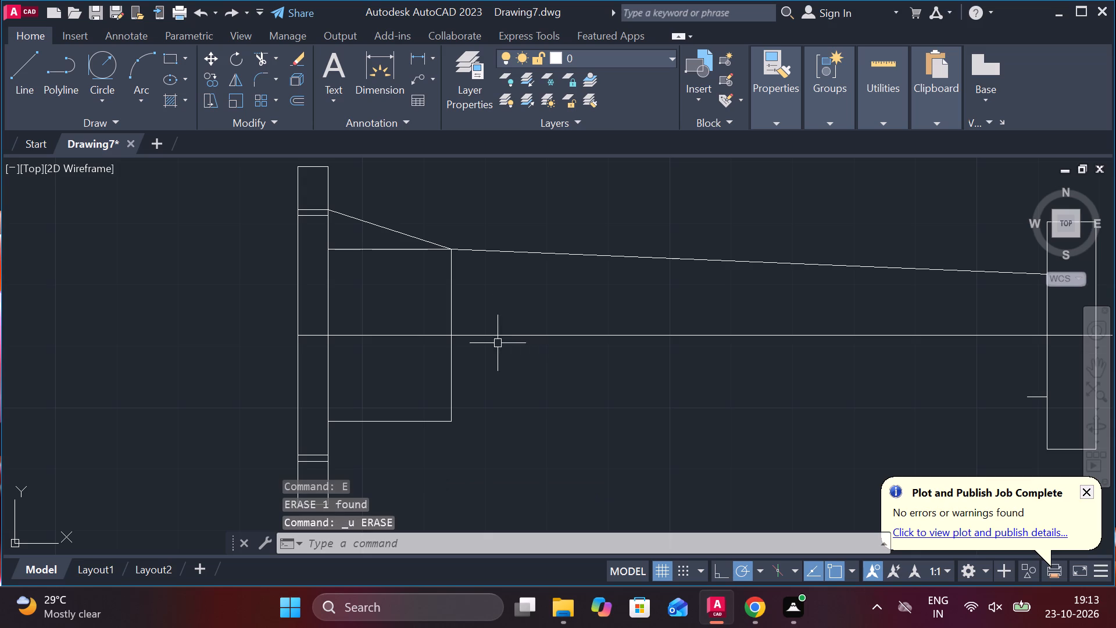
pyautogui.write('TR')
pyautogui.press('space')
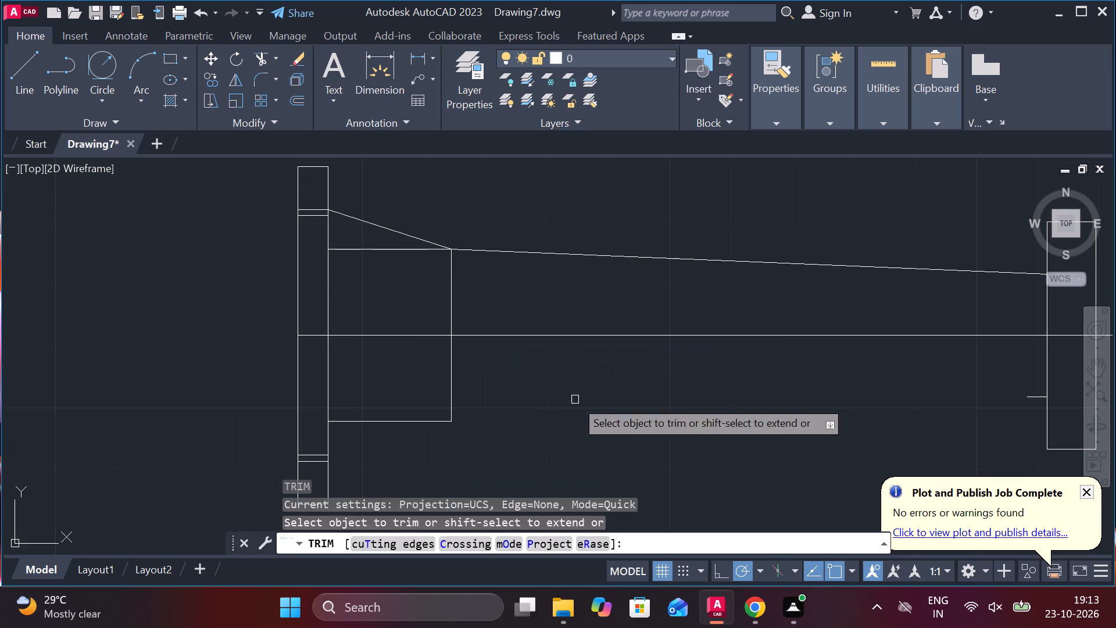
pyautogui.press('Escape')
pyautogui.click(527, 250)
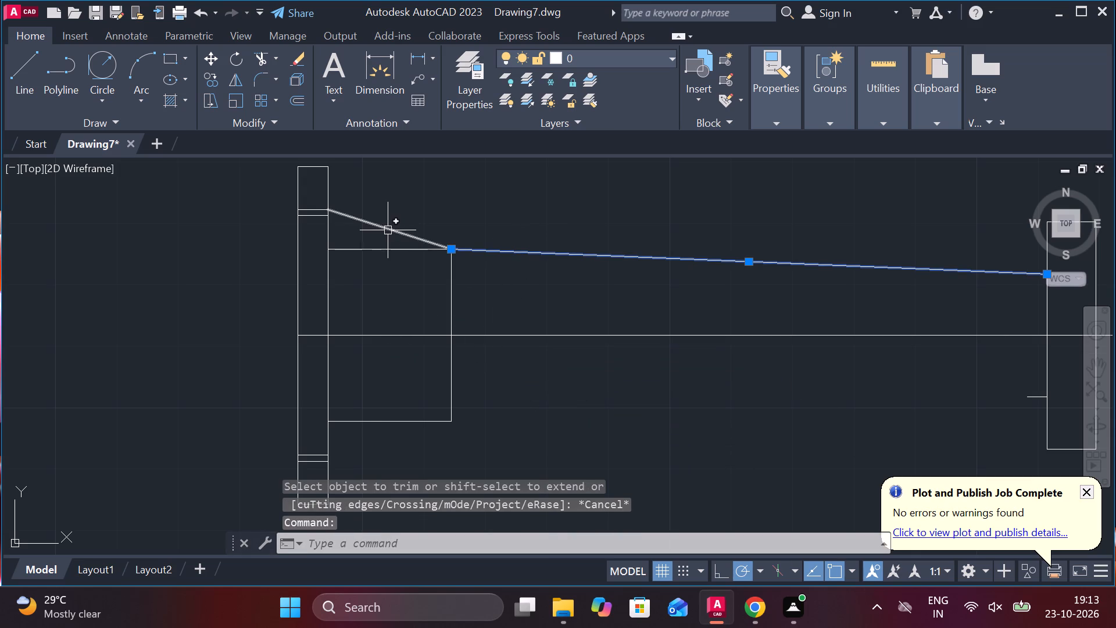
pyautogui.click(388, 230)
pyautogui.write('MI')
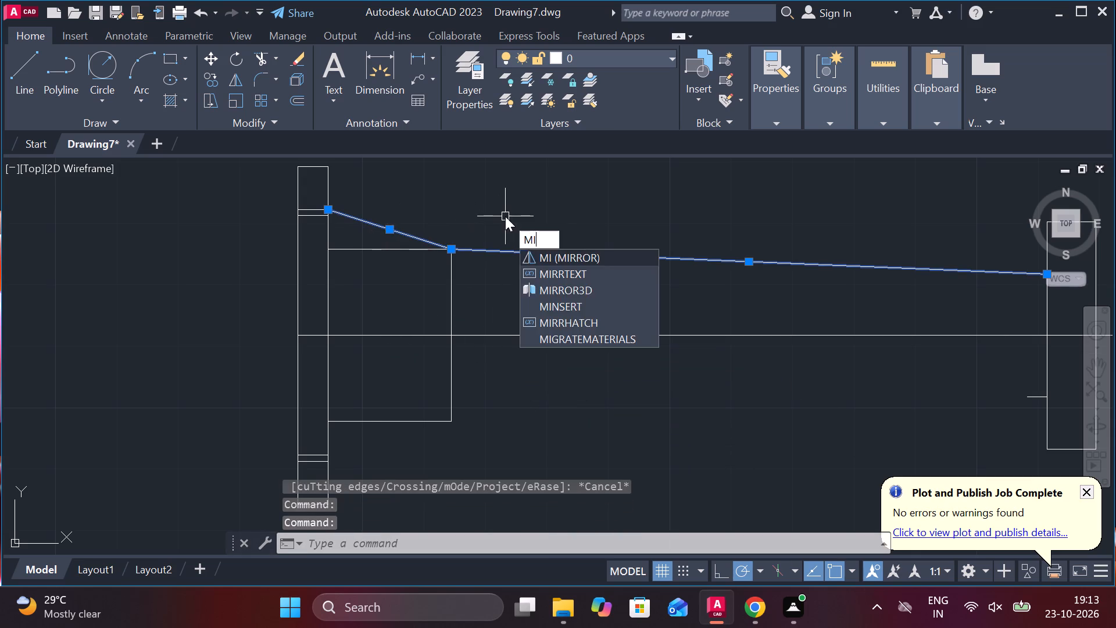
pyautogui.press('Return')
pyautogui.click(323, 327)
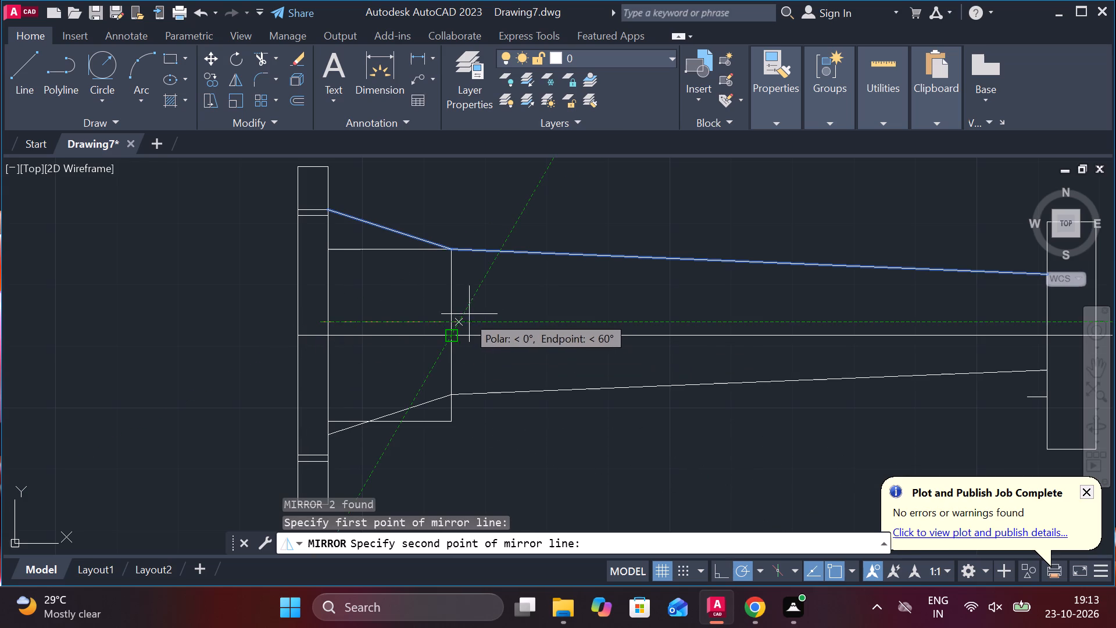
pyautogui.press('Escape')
# Mirror the two upper sloped lines about the horizontal centerline, keeping the source lines.
pyautogui.click(478, 251)
pyautogui.click(424, 238)
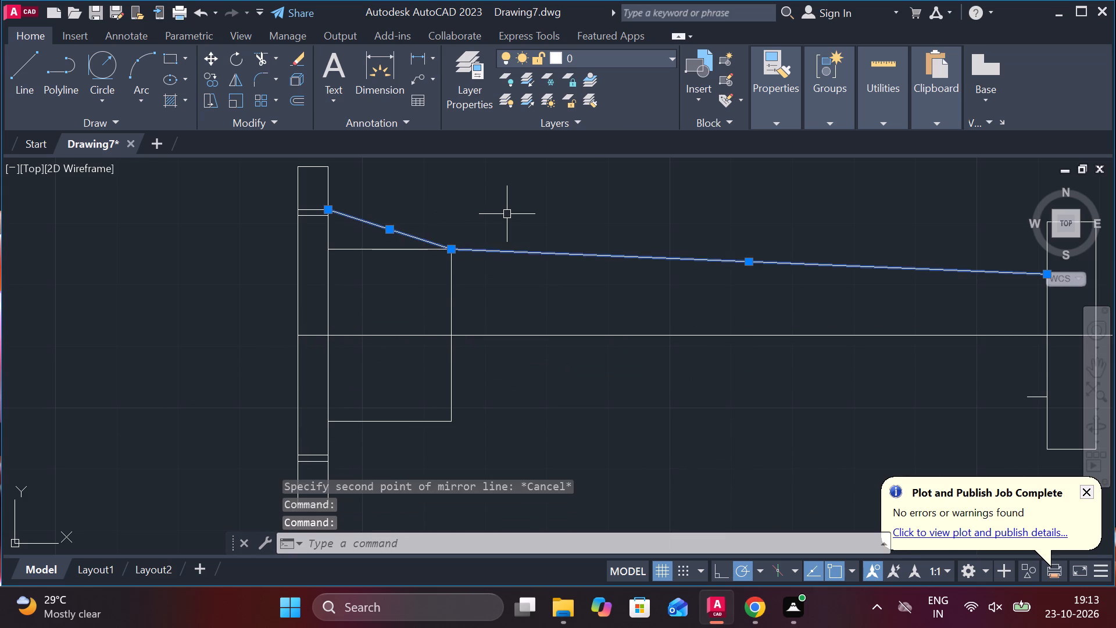
pyautogui.write('MI')
pyautogui.press('Return')
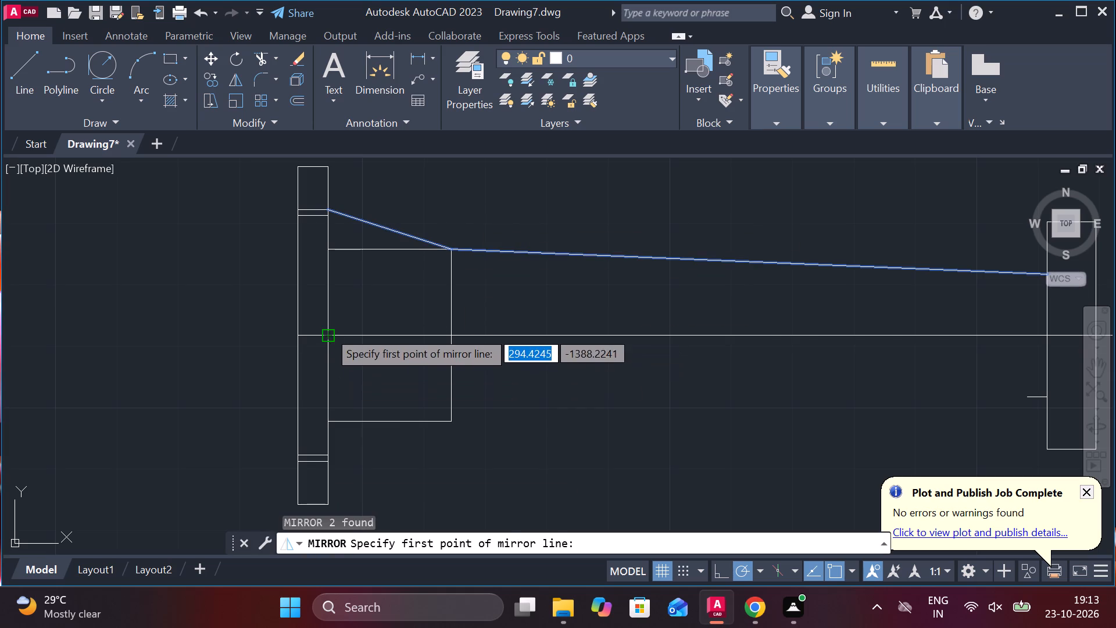
pyautogui.click(328, 330)
pyautogui.click(456, 336)
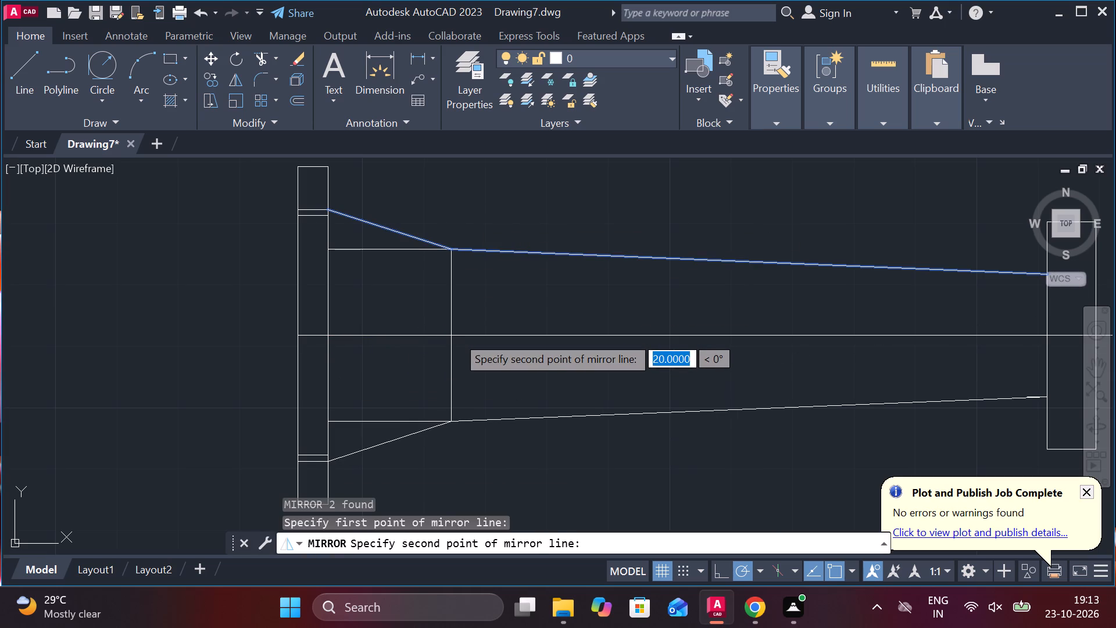
pyautogui.moveTo(501, 405); pyautogui.dragTo(456, 336)
pyautogui.scroll(-1, 478, 344)
pyautogui.moveTo(607, 432); pyautogui.dragTo(578, 432, button='middle')
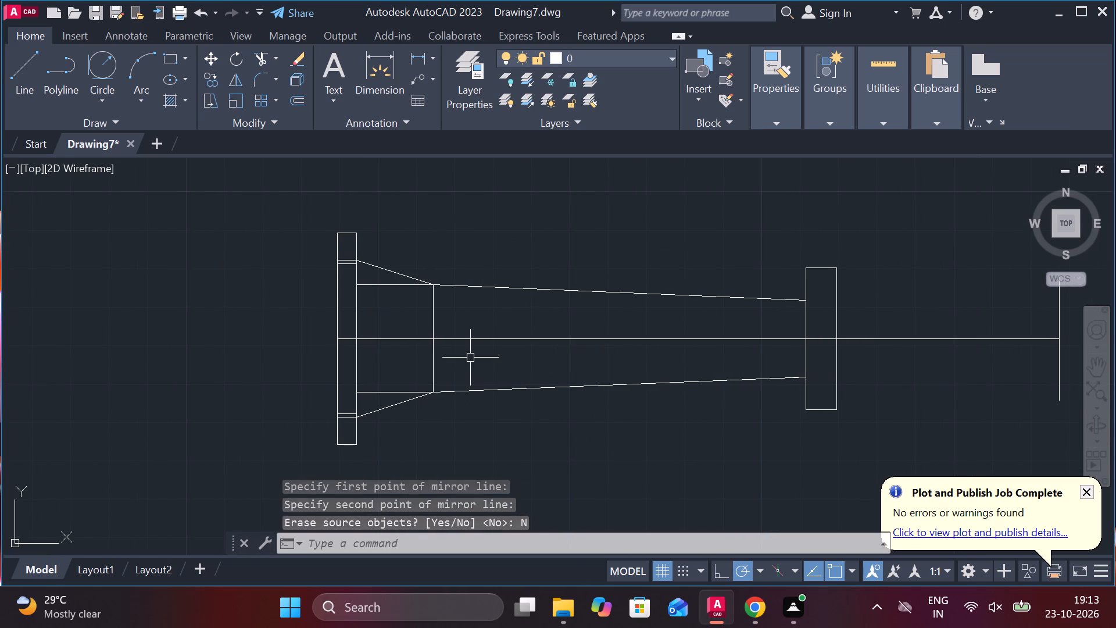
# Erase the upper and lower 20-long horizontal lines inside the tapered section.
pyautogui.scroll(1, 380, 340)
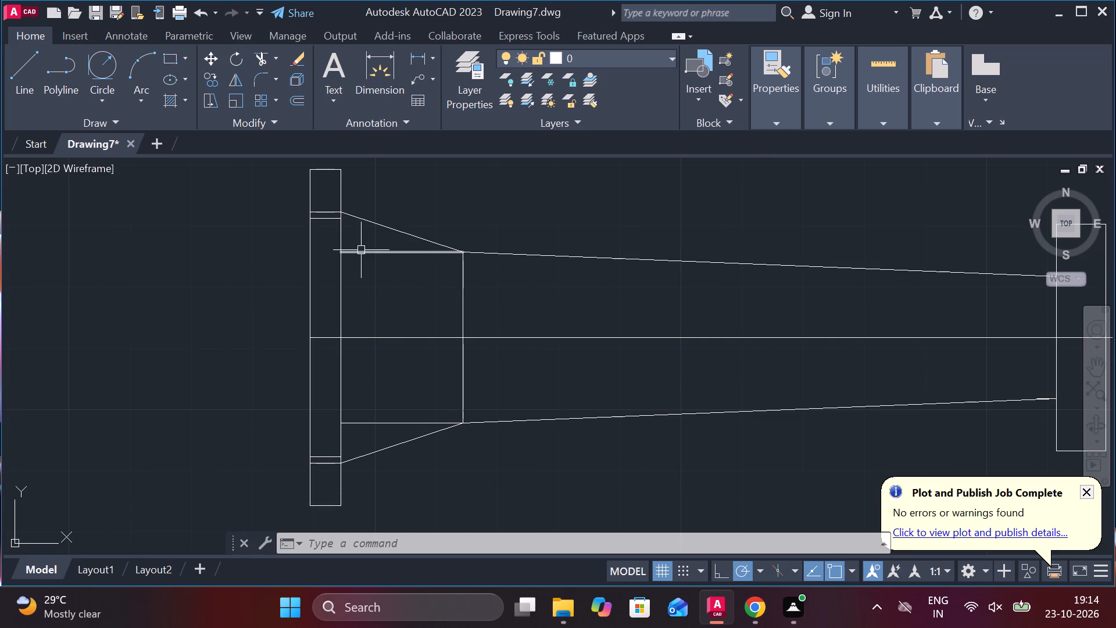
pyautogui.click(389, 252)
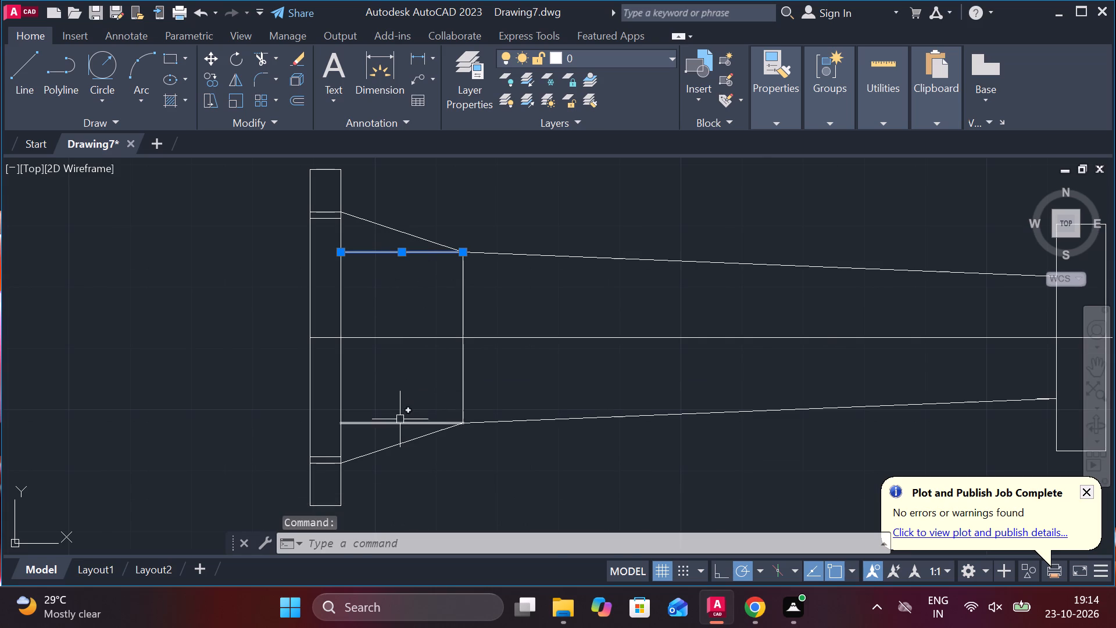
pyautogui.click(400, 419)
pyautogui.click(369, 422)
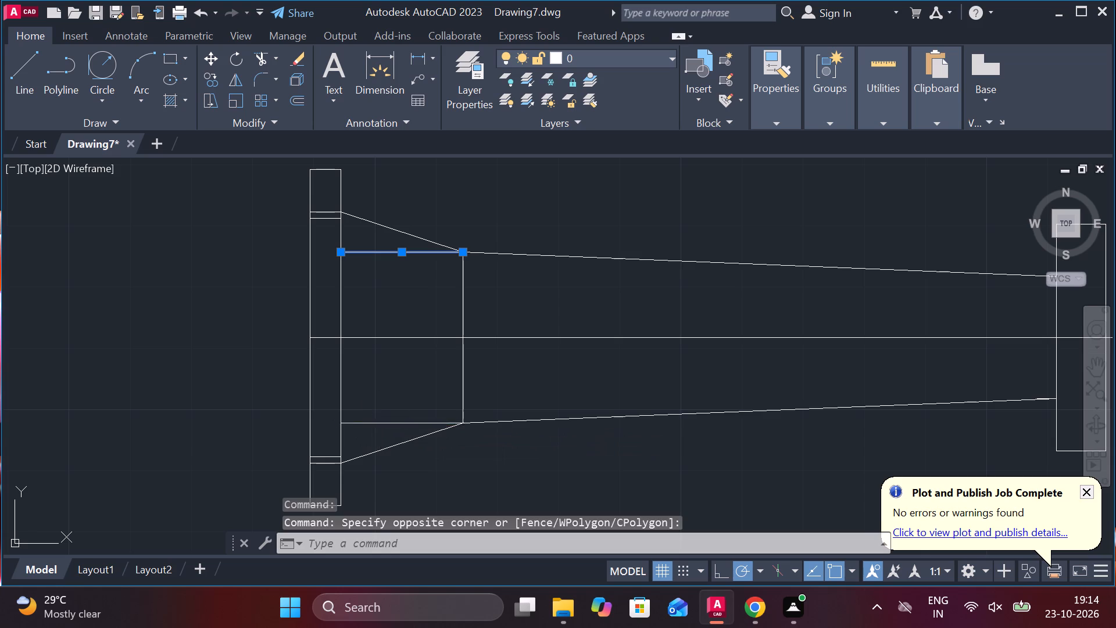
pyautogui.click(380, 422)
pyautogui.write('E')
pyautogui.press('space')
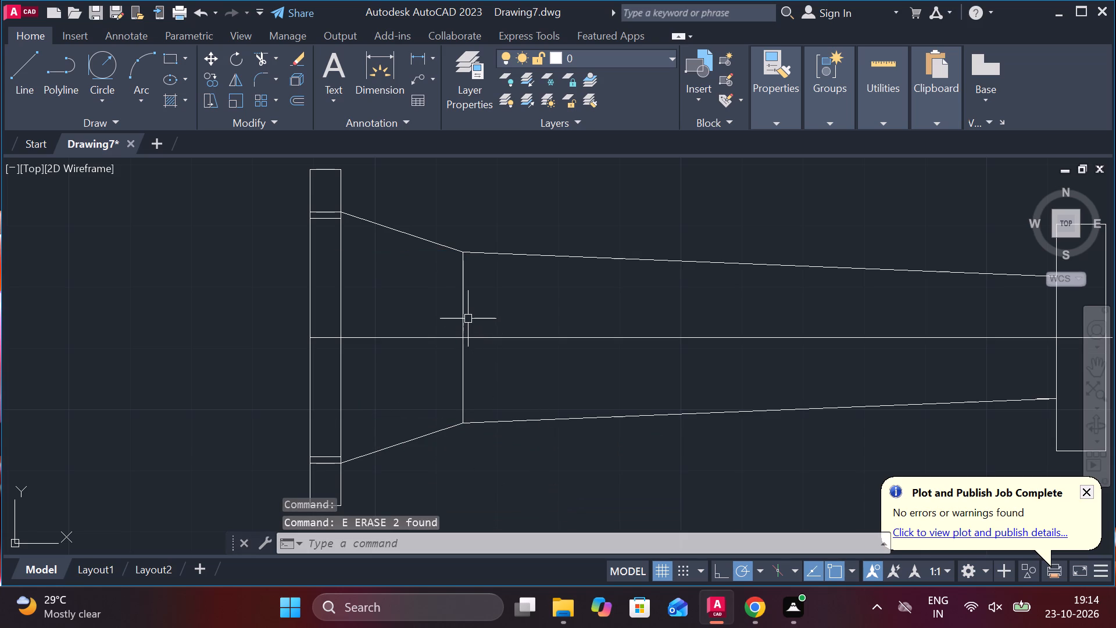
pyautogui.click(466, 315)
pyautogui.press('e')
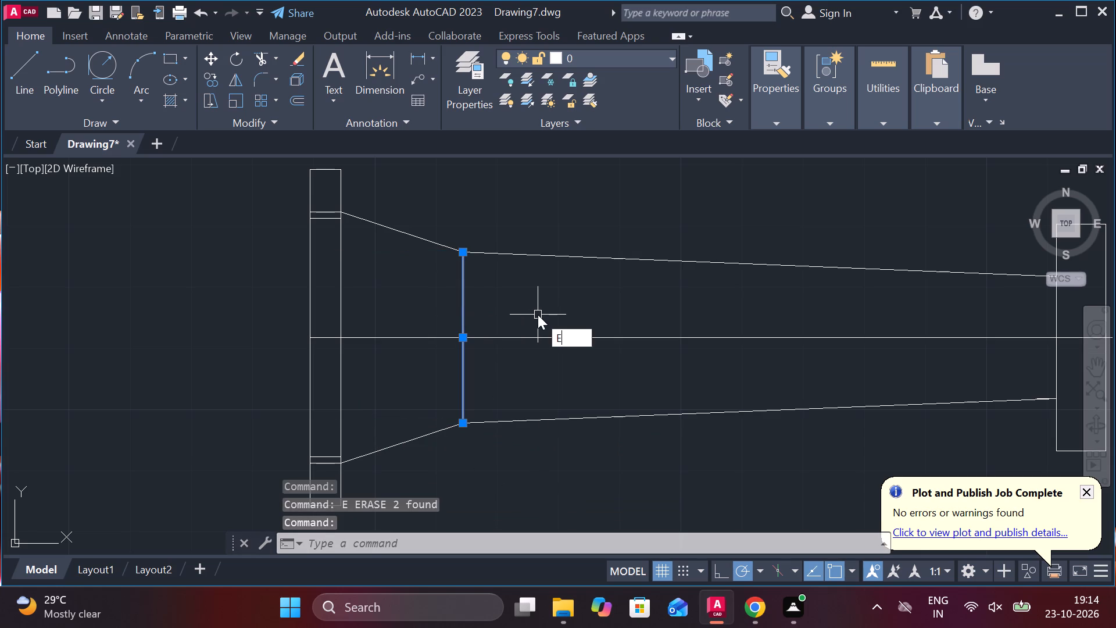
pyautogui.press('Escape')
# Draw a short horizontal line into the stem, starting on the section's end line 9 above the centerline.
pyautogui.press('l')
pyautogui.press('Return')
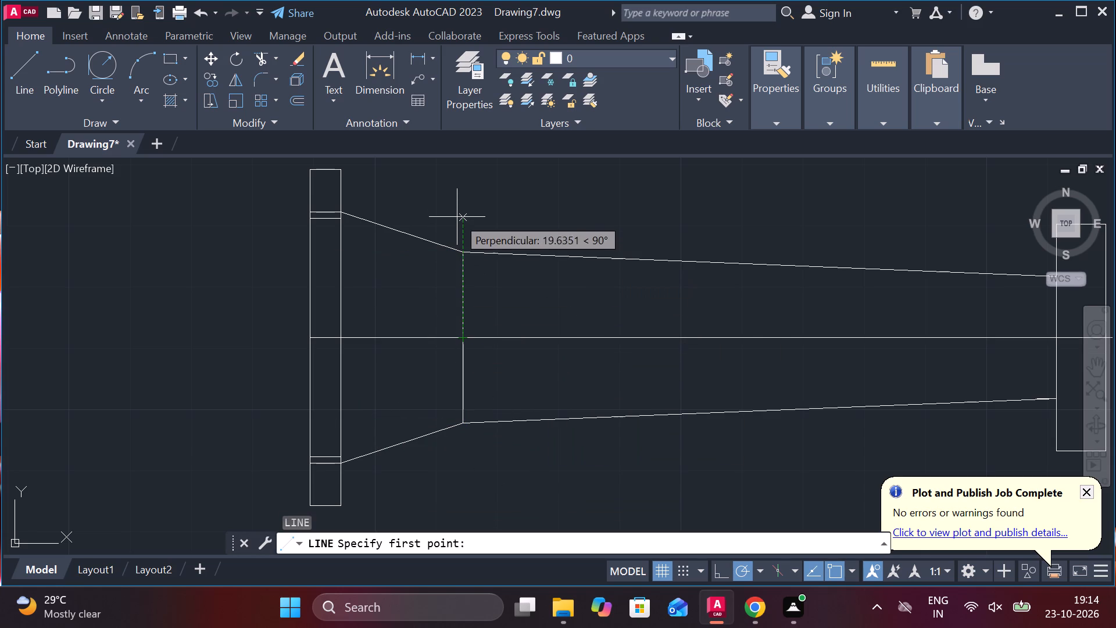
pyautogui.press('9')
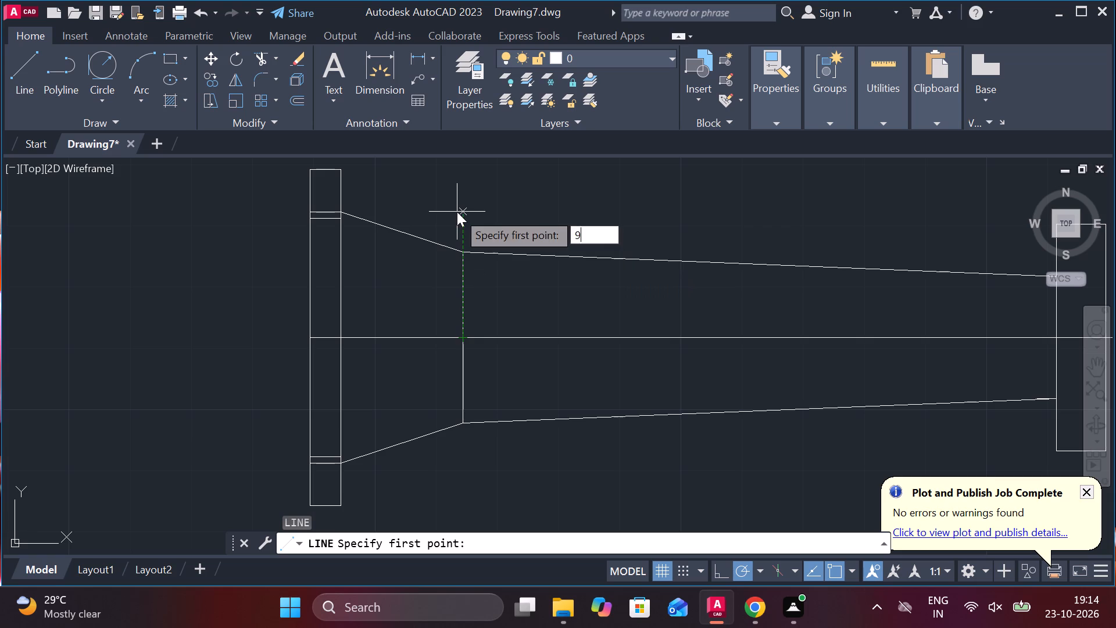
pyautogui.press('Return')
pyautogui.click(513, 281)
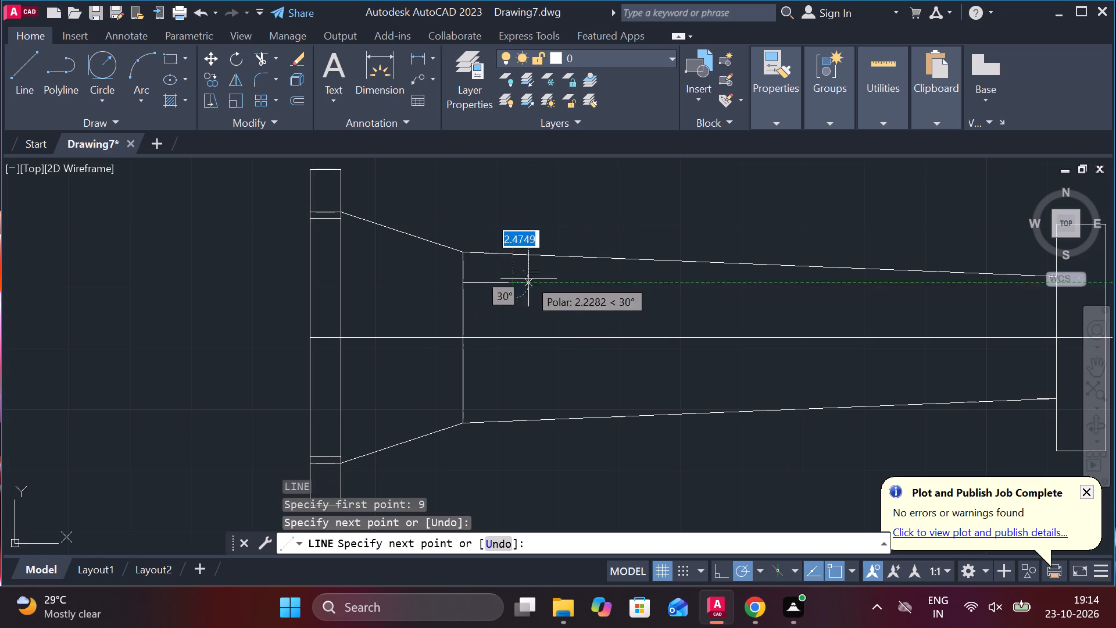
pyautogui.press('Escape')
# Offset the short horizontal line by 18 to the other side of the centerline.
pyautogui.click(499, 282)
pyautogui.press('o')
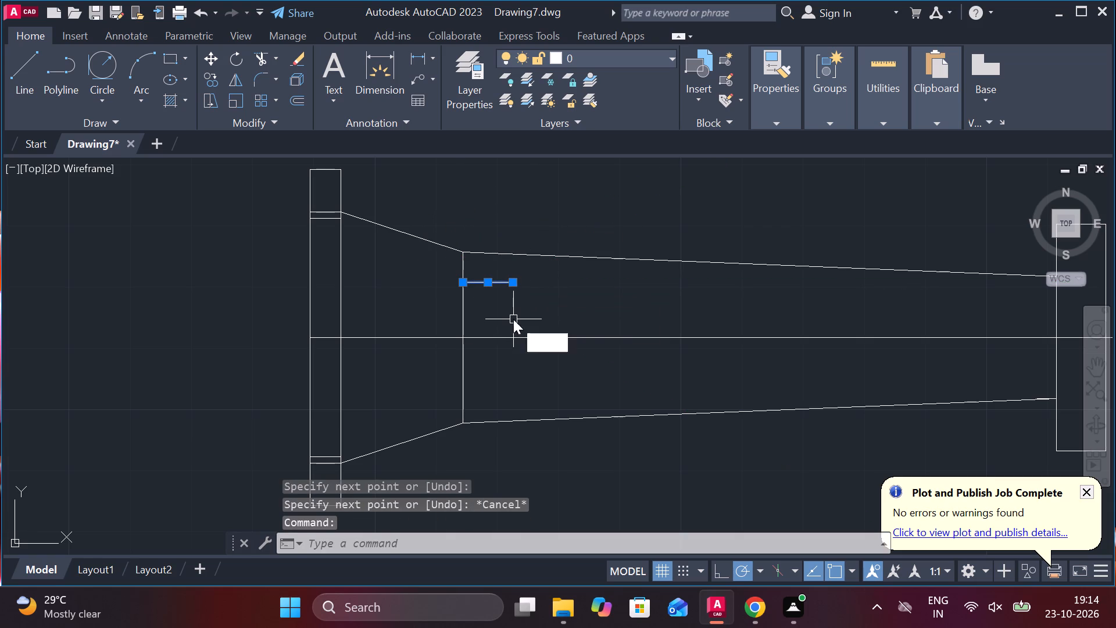
pyautogui.press('Return')
pyautogui.press('Return')
pyautogui.write('18')
pyautogui.press('Return')
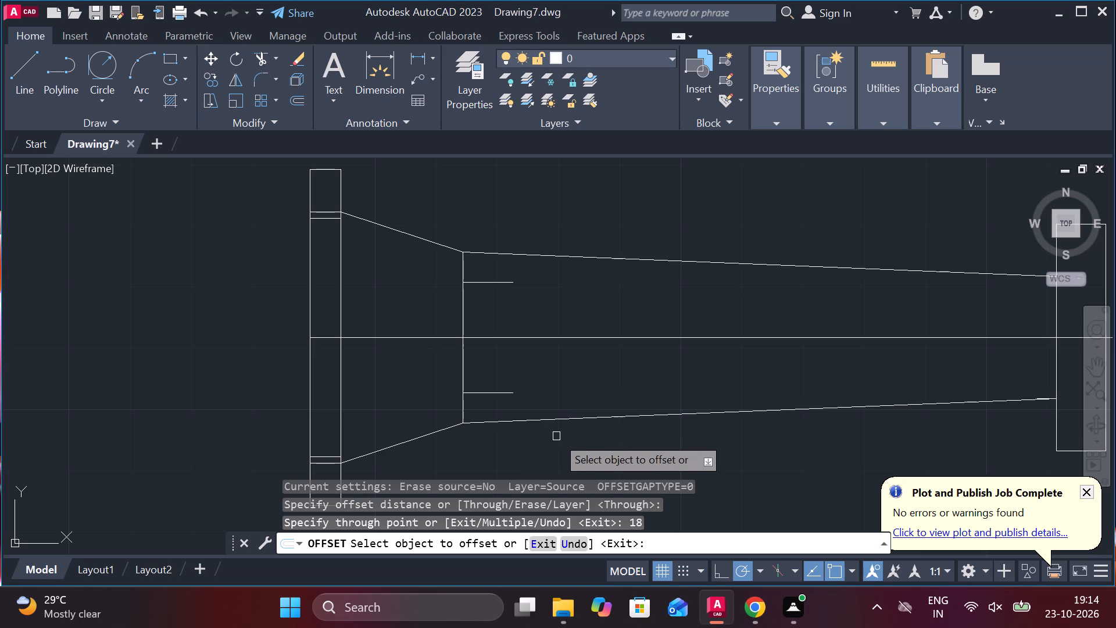
pyautogui.moveTo(559, 440); pyautogui.dragTo(577, 416, button='middle')
pyautogui.press('Escape')
# Check the distance from the lower short line's start to the stem's lower corner with a linear dimension.
pyautogui.click(414, 63)
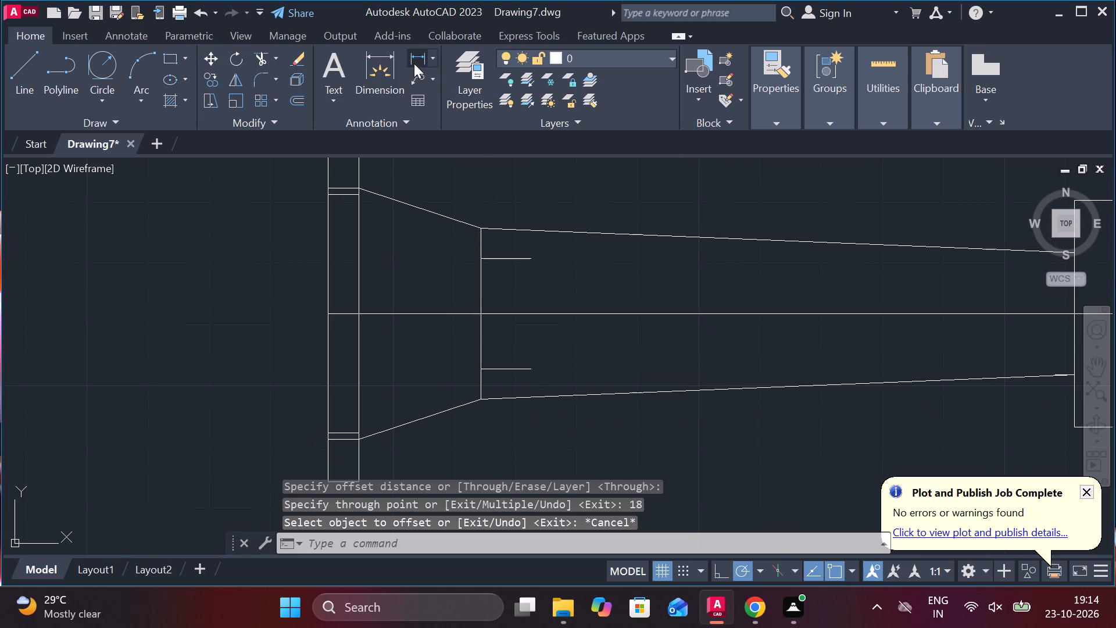
pyautogui.click(482, 369)
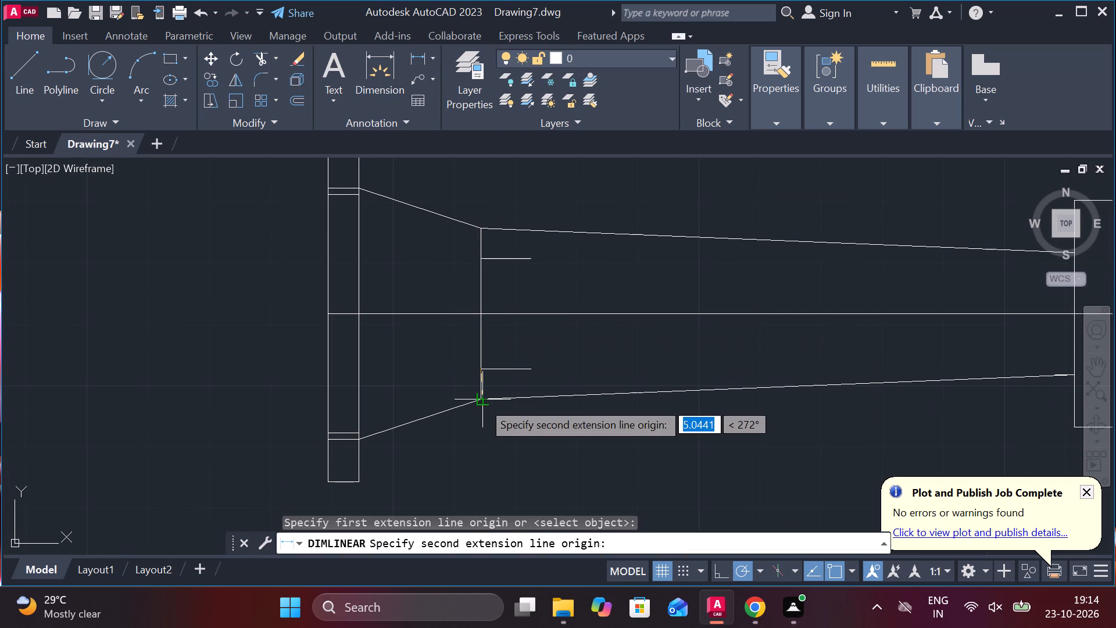
pyautogui.scroll(2, 482, 397)
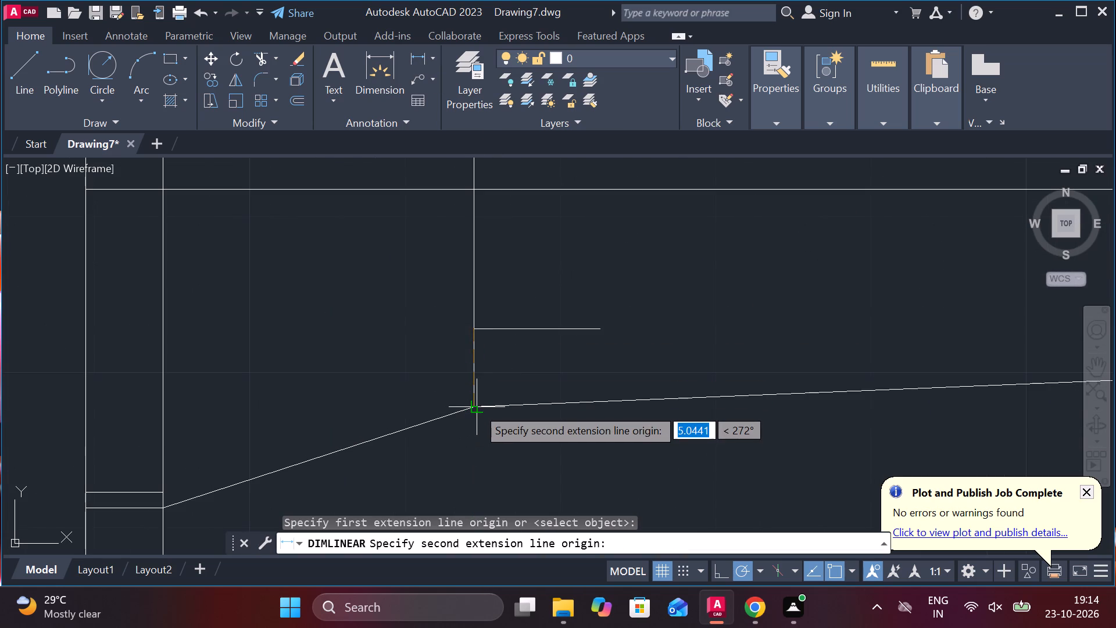
pyautogui.click(477, 407)
pyautogui.scroll(-3, 450, 362)
pyautogui.press('Escape')
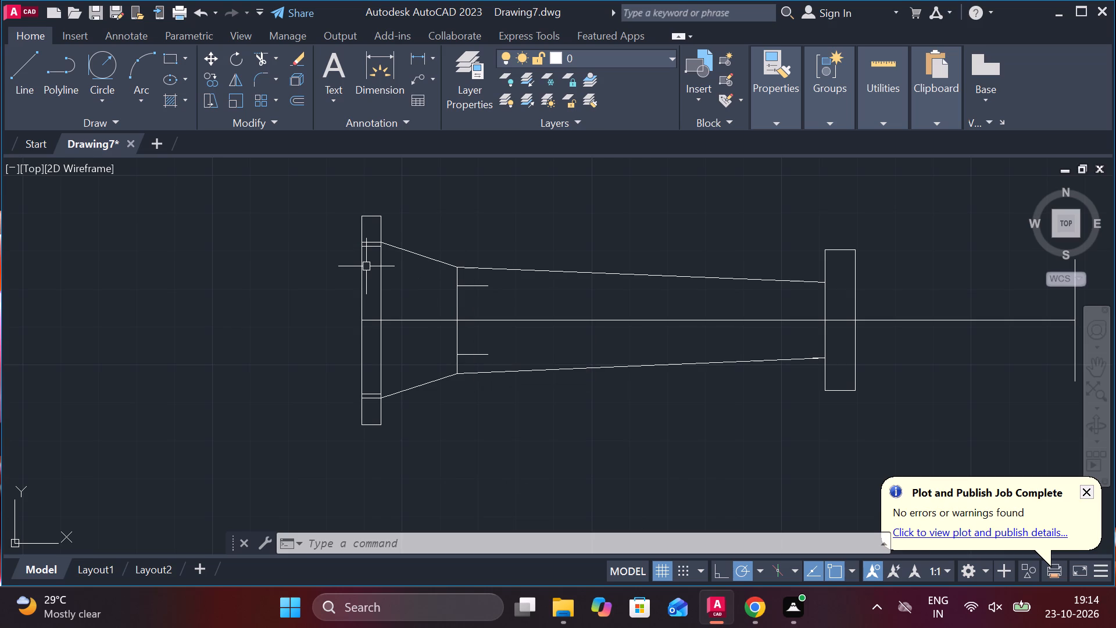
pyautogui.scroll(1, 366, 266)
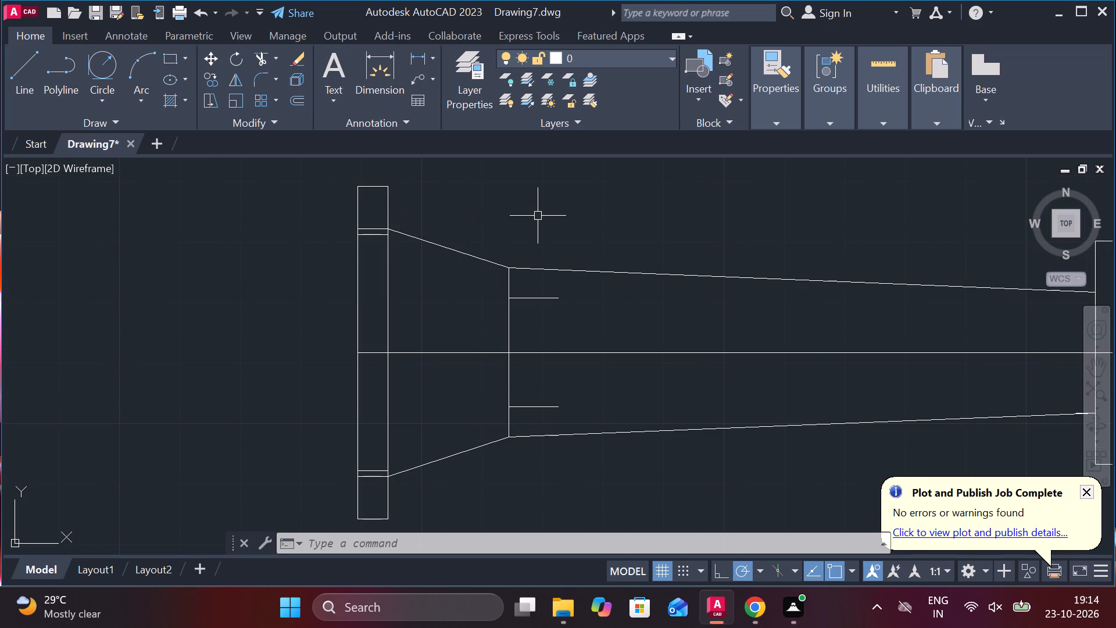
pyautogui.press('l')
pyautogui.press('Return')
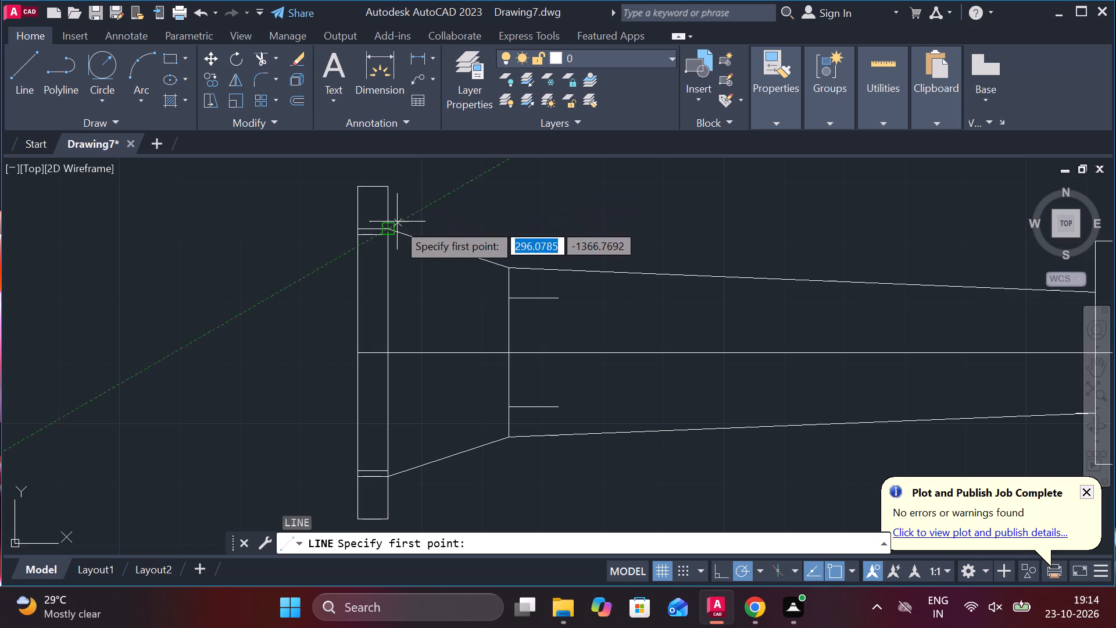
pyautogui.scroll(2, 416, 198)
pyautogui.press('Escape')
# Trim the upper of the plate's two closely spaced upper lines and the plate edge segment between them.
pyautogui.write('TR')
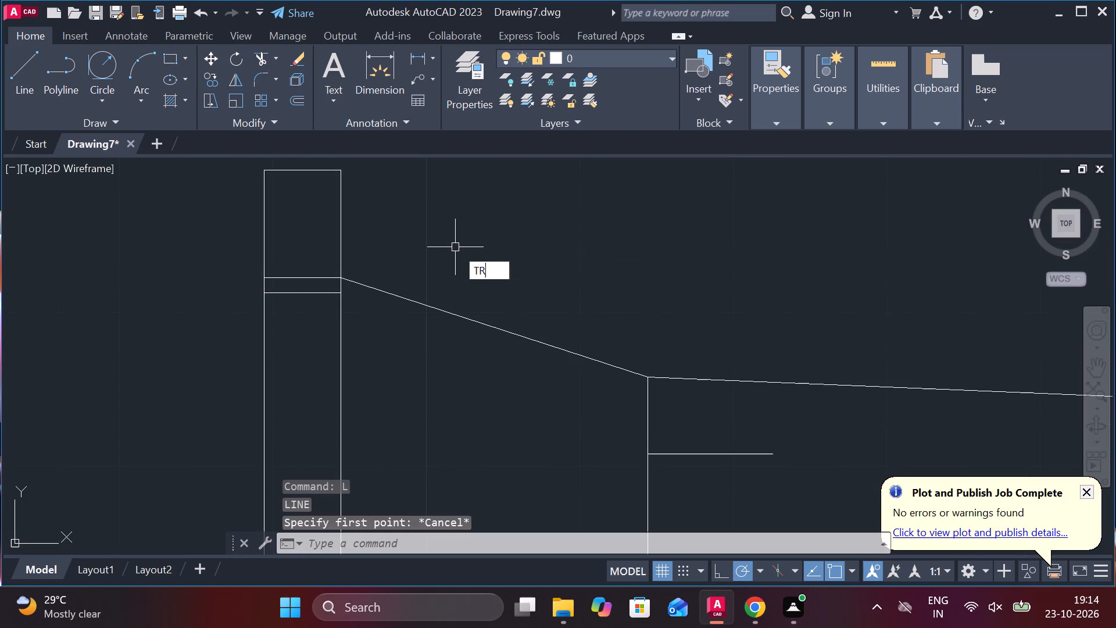
pyautogui.press('space')
pyautogui.click(319, 277)
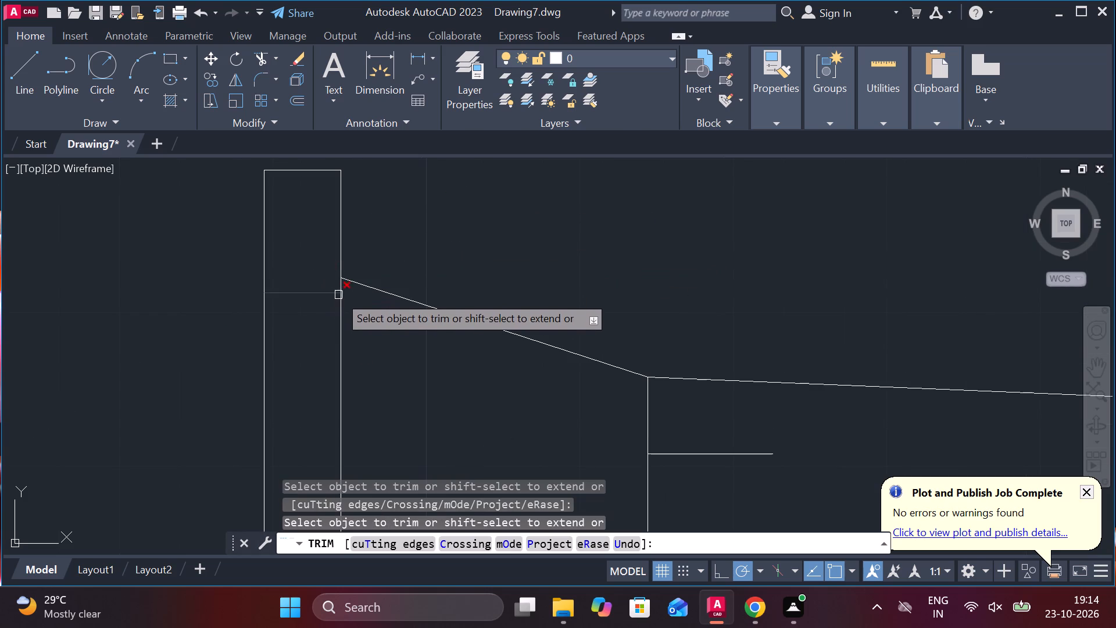
pyautogui.click(342, 285)
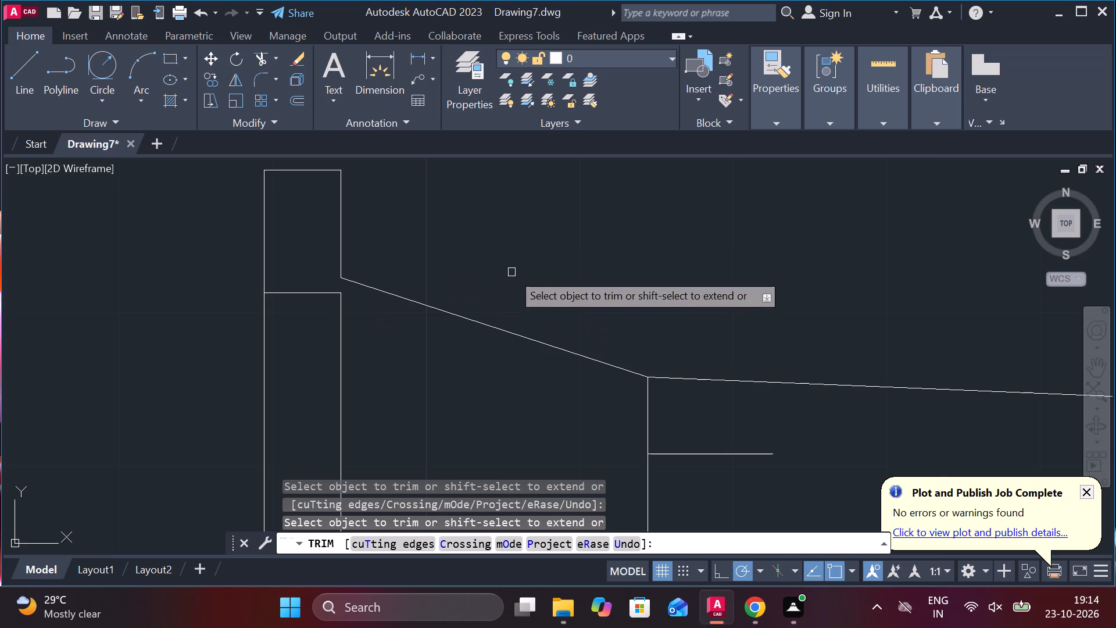
pyautogui.scroll(-1, 513, 270)
pyautogui.press('Escape')
# Draw a sloped line about 27 long from the upper short line's start to the upper cross line's end on the plate's outer face.
pyautogui.press('l')
pyautogui.press('Return')
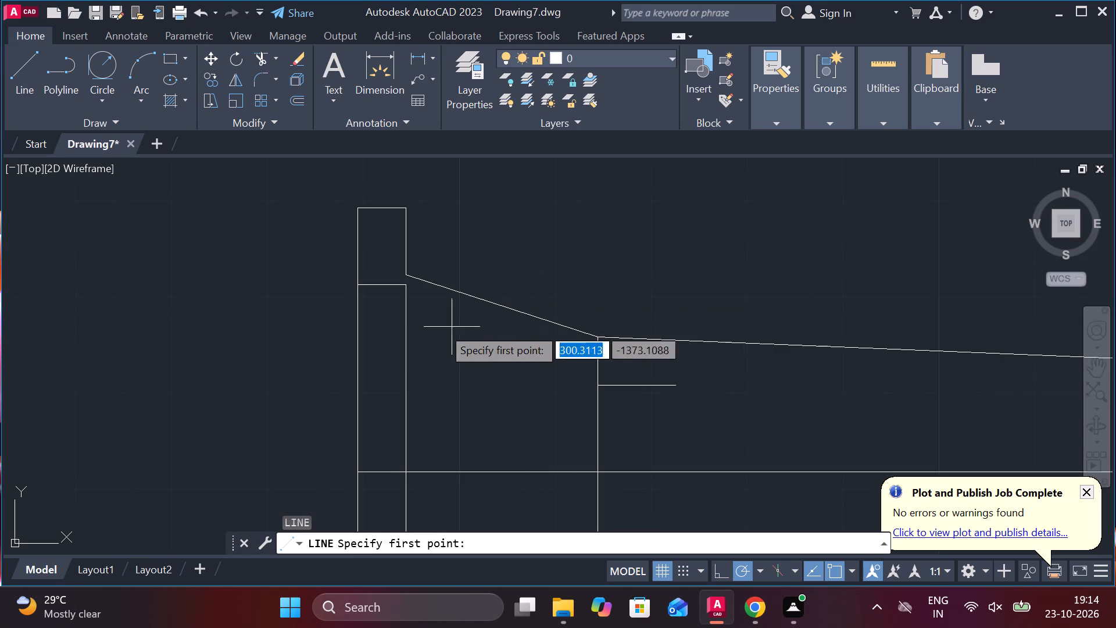
pyautogui.click(600, 385)
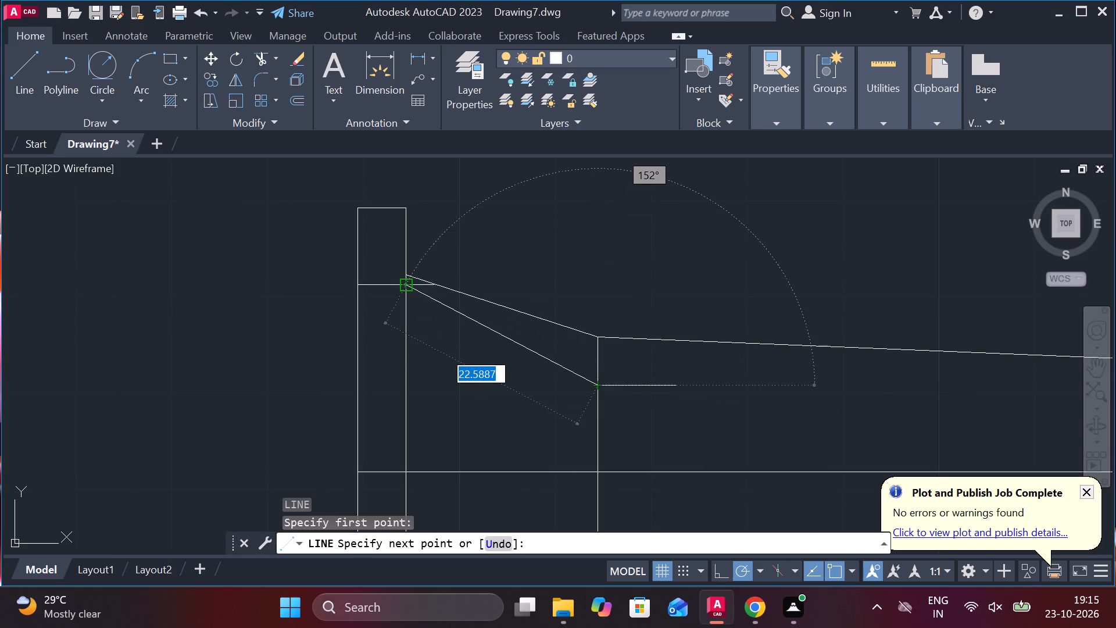
pyautogui.scroll(1, 400, 288)
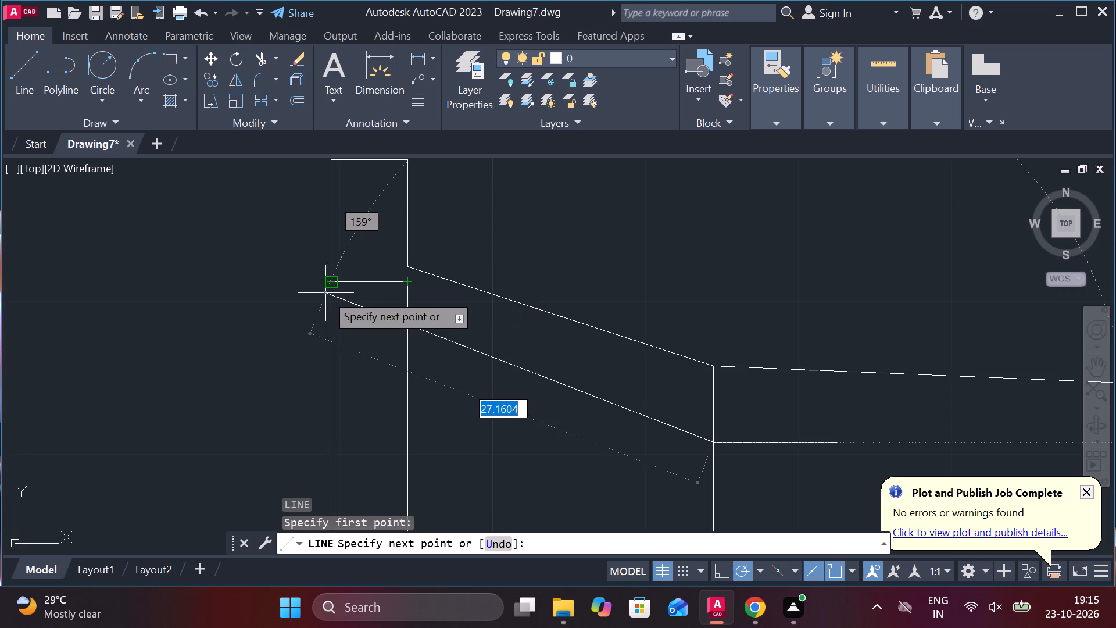
pyautogui.click(325, 286)
pyautogui.press('Escape')
# Mirror the upper inner sloped line about the centerline, keeping the source line.
pyautogui.scroll(-2, 450, 272)
pyautogui.scroll(2, 454, 338)
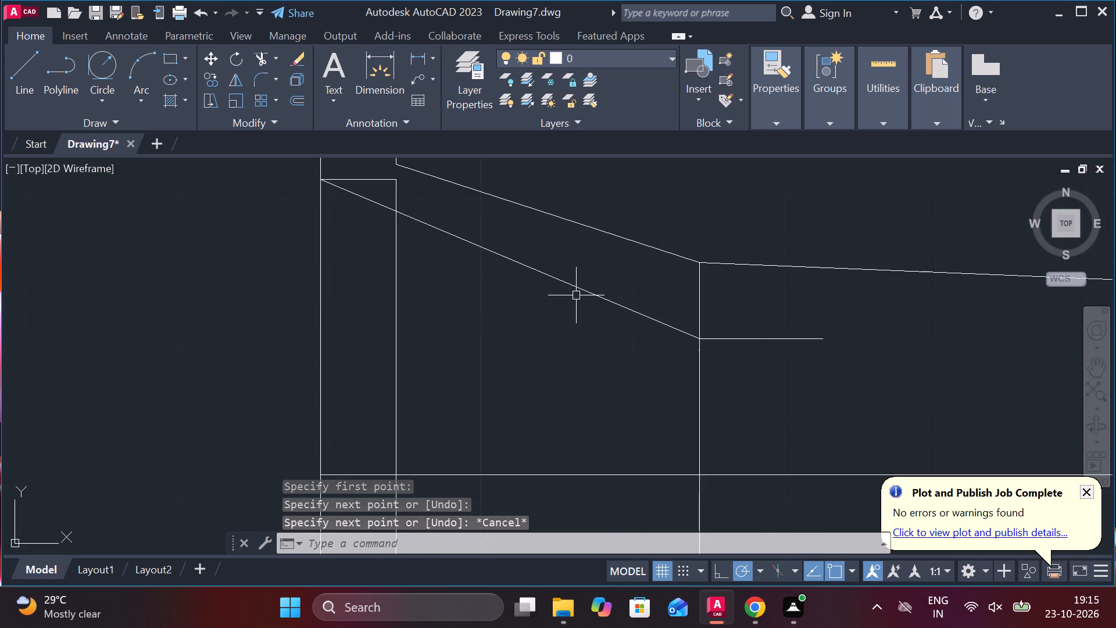
pyautogui.click(575, 290)
pyautogui.scroll(-1, 558, 312)
pyautogui.moveTo(561, 336); pyautogui.dragTo(423, 279, button='middle')
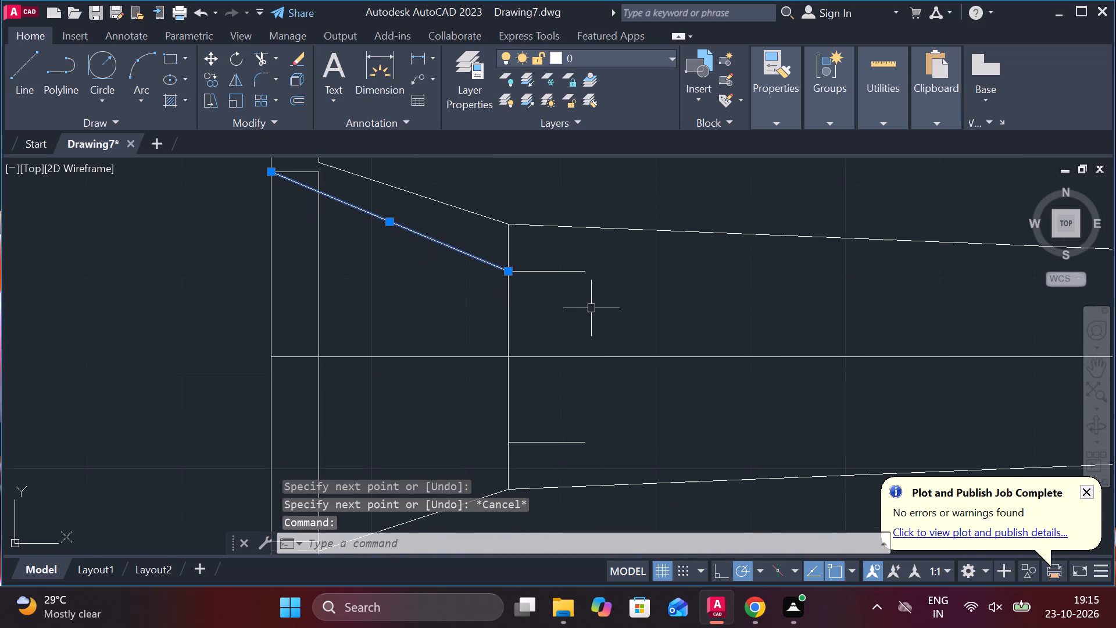
pyautogui.write('MI')
pyautogui.press('Return')
pyautogui.click(510, 349)
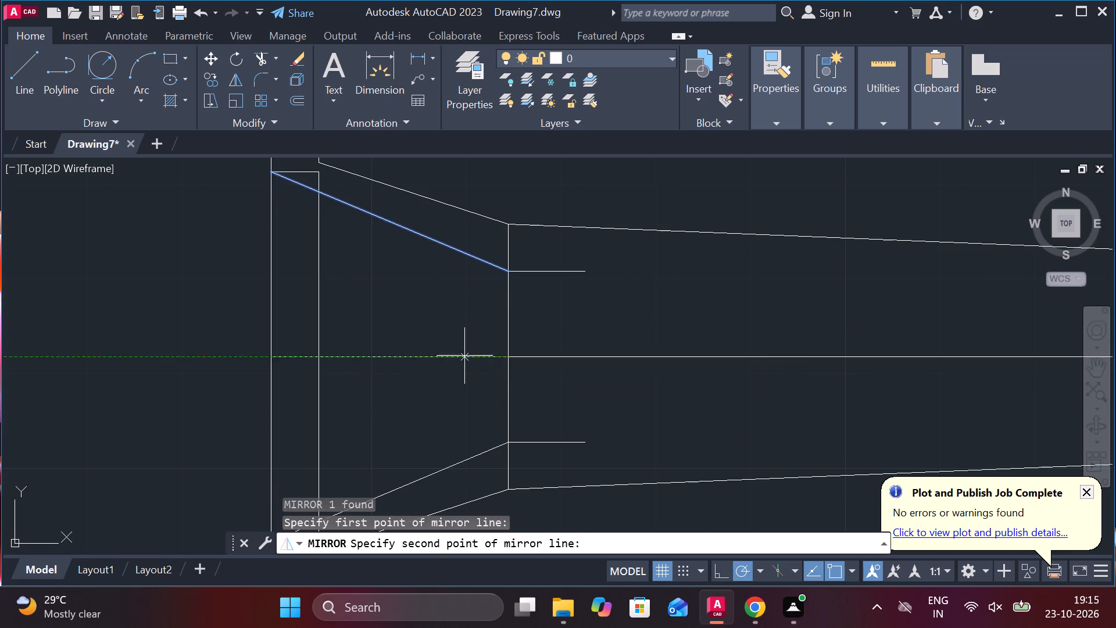
pyautogui.click(270, 355)
pyautogui.scroll(-1, 502, 334)
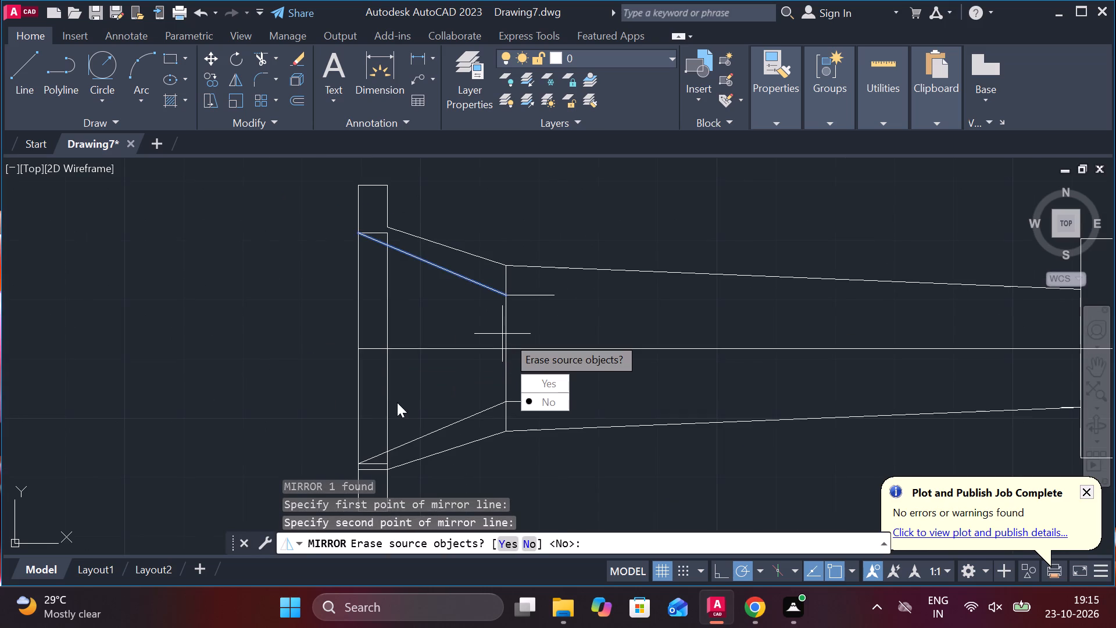
pyautogui.moveTo(541, 401); pyautogui.dragTo(270, 355)
pyautogui.moveTo(263, 415); pyautogui.dragTo(290, 376, button='middle')
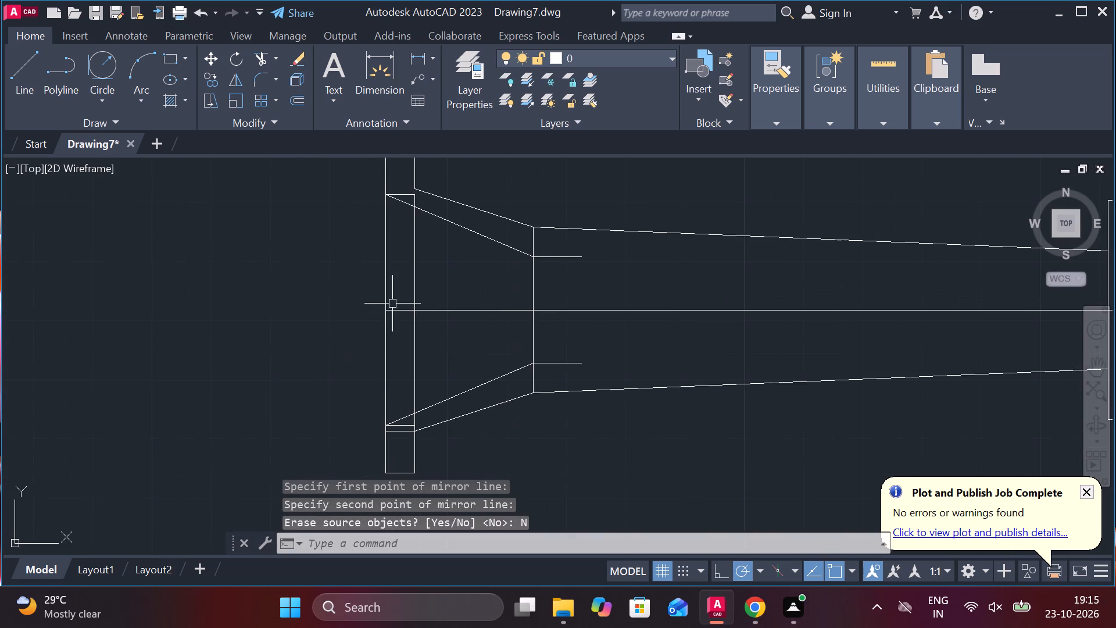
pyautogui.moveTo(299, 290); pyautogui.dragTo(207, 402, button='middle')
# Trim the plate's upper cross line and its inner vertical edge between the two sloped bore lines.
pyautogui.scroll(2, 370, 263)
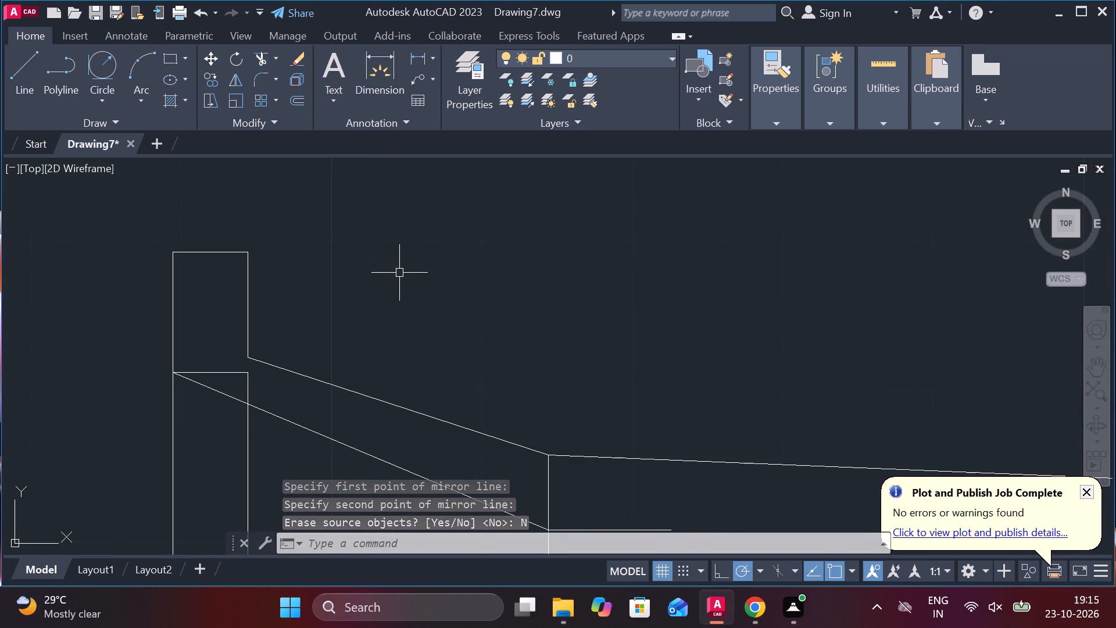
pyautogui.write('TR')
pyautogui.press('space')
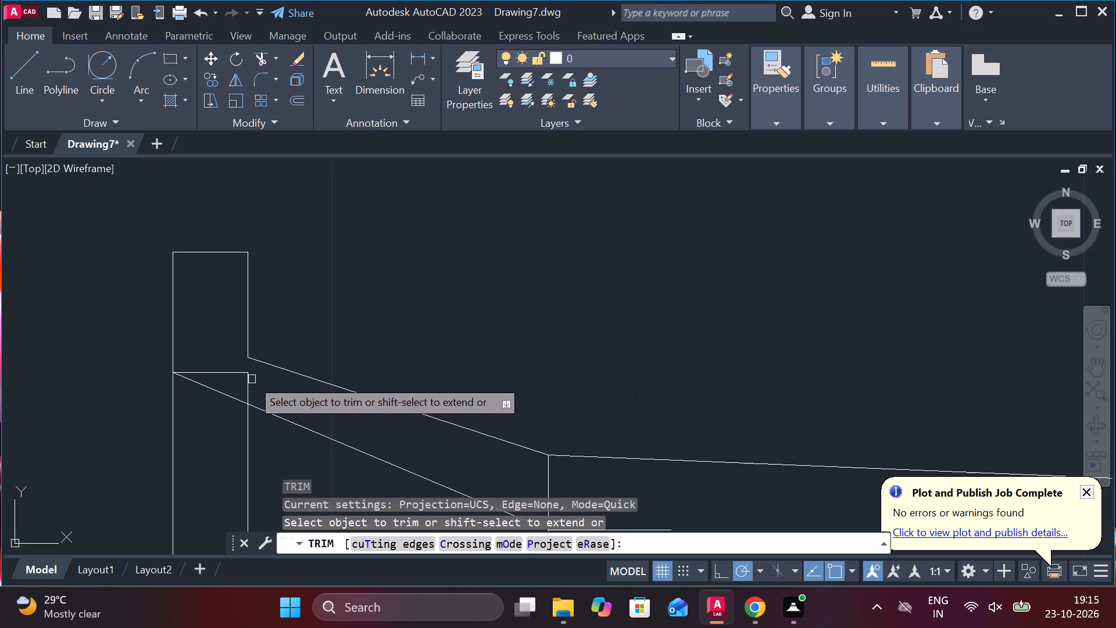
pyautogui.click(250, 377)
pyautogui.click(250, 380)
pyautogui.scroll(-2, 298, 385)
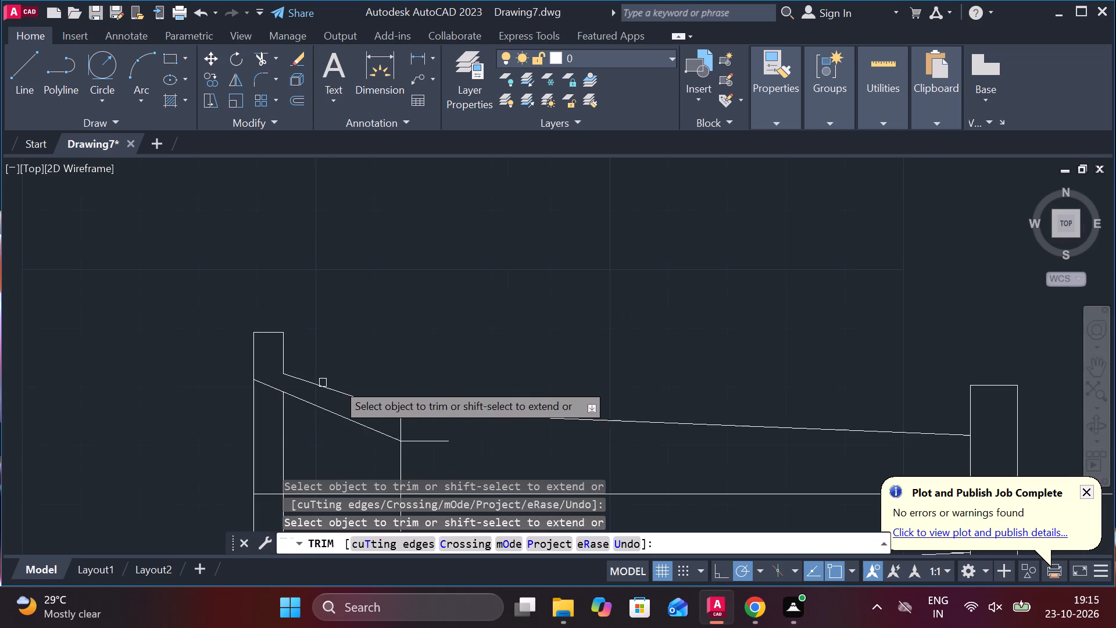
pyautogui.click(285, 415)
pyautogui.moveTo(289, 429); pyautogui.dragTo(316, 264, button='middle')
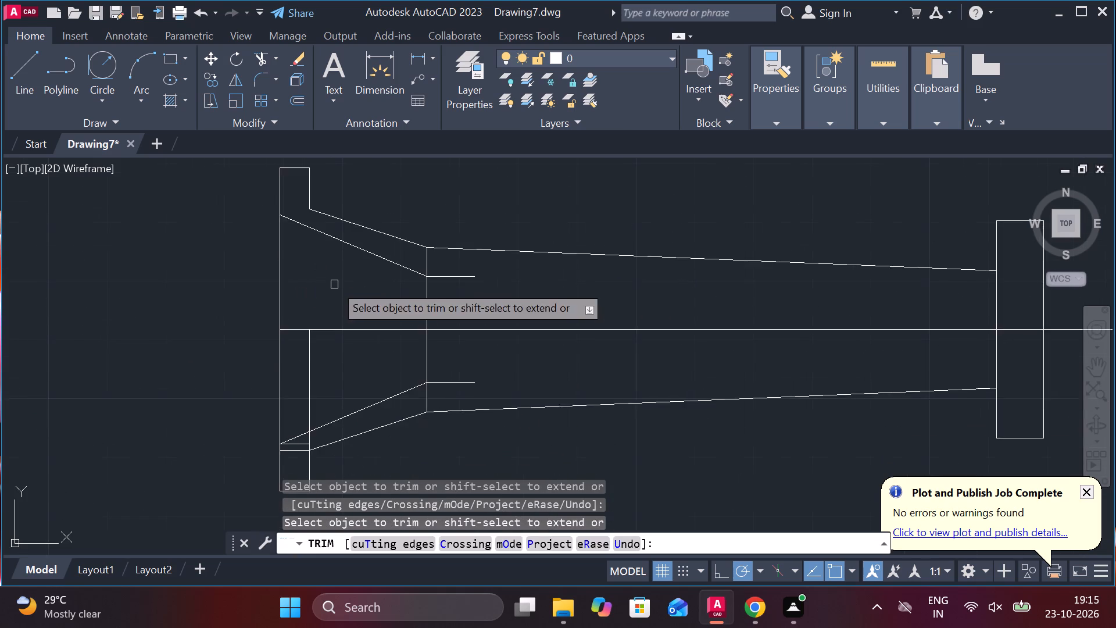
pyautogui.scroll(-1, 334, 284)
pyautogui.click(319, 349)
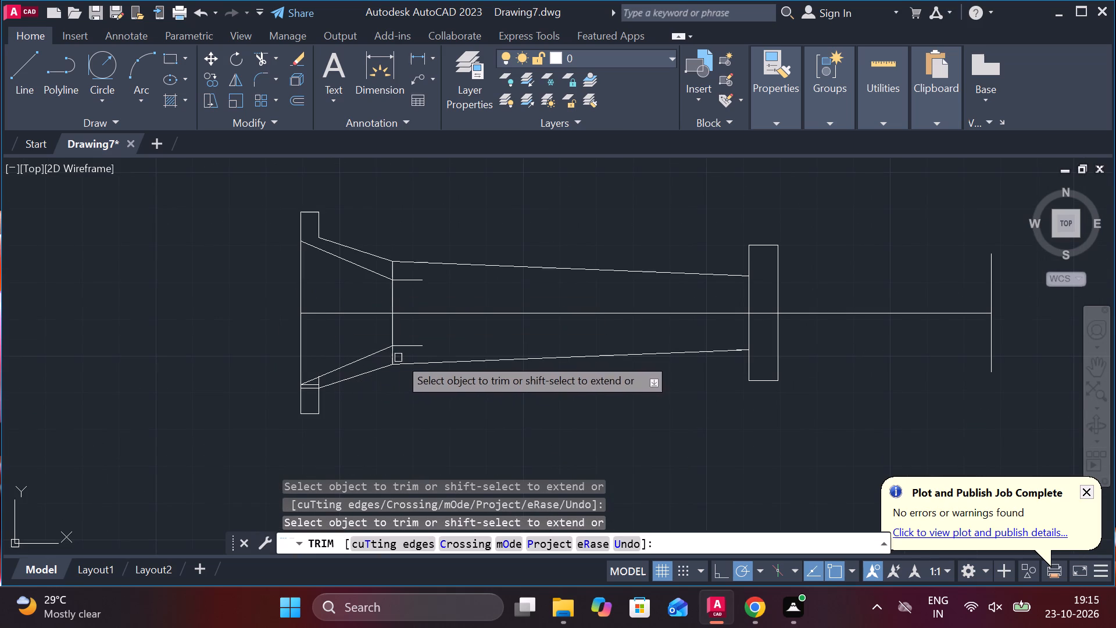
pyautogui.click(409, 348)
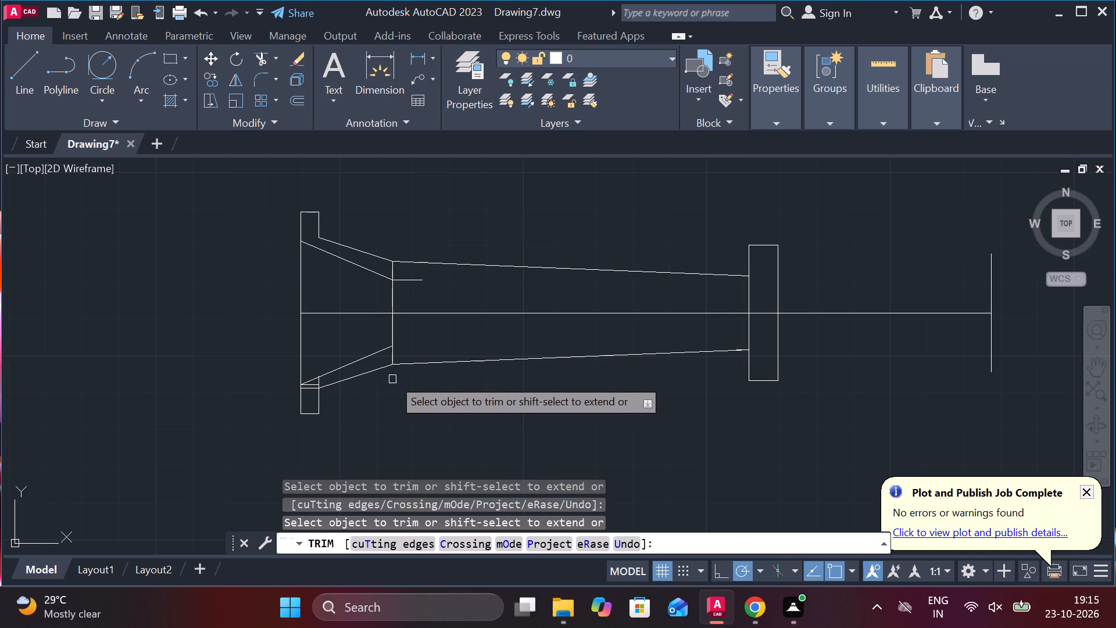
pyautogui.hotkey('ctrl', 'z')
# Trim the plate's two closely spaced lower cross lines and the leftover edge segment between the lower sloped lines.
pyautogui.scroll(2, 340, 406)
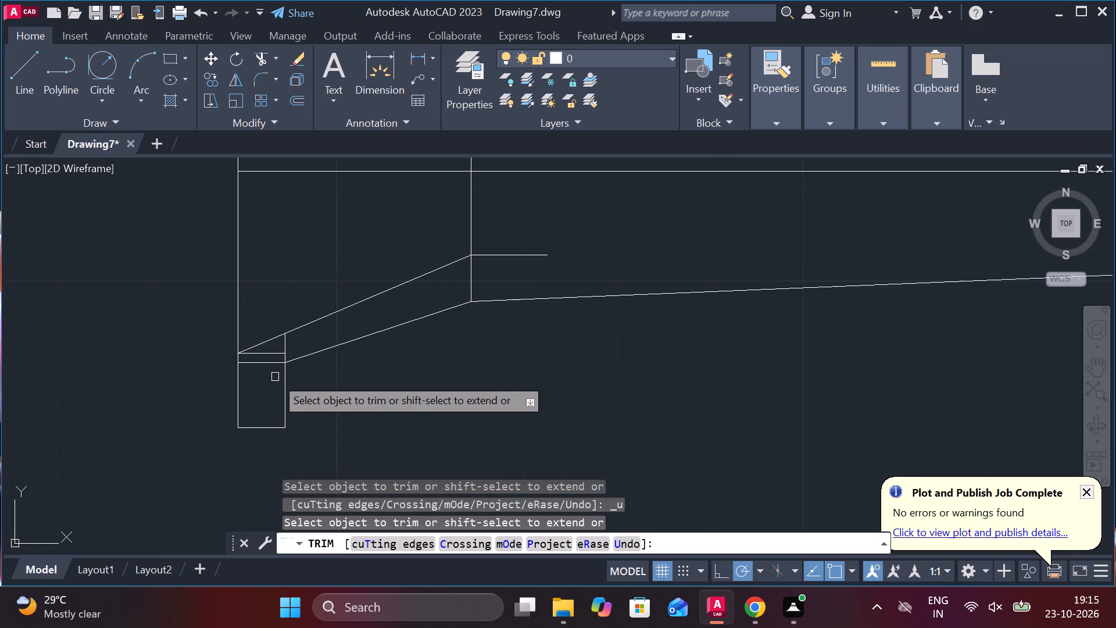
pyautogui.click(276, 368)
pyautogui.click(276, 355)
pyautogui.click(282, 354)
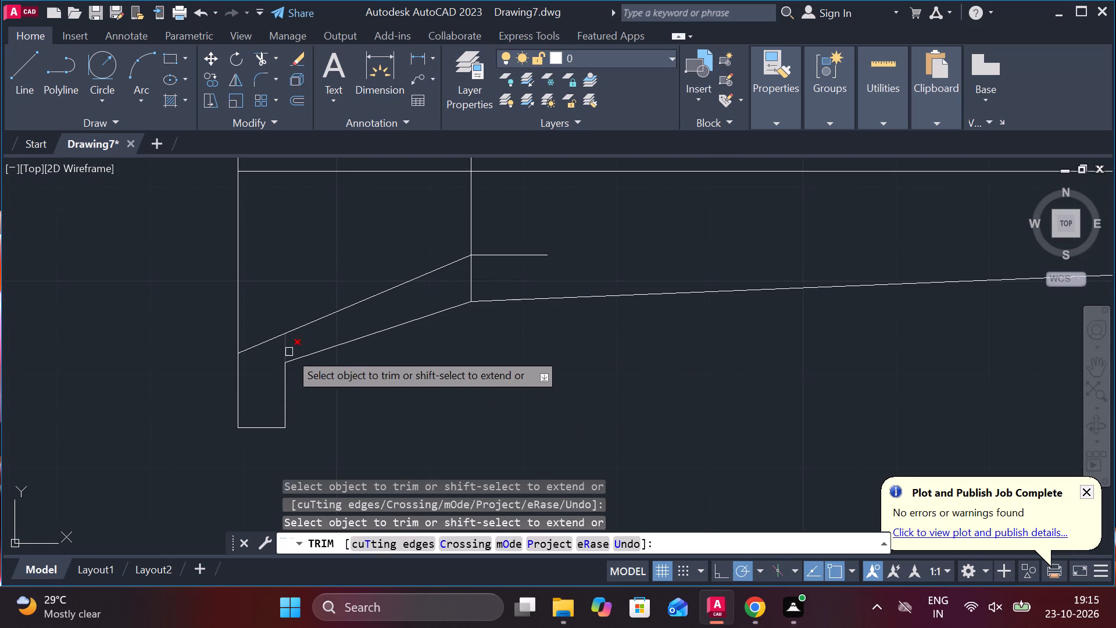
pyautogui.click(289, 352)
pyautogui.click(283, 351)
pyautogui.scroll(-2, 350, 358)
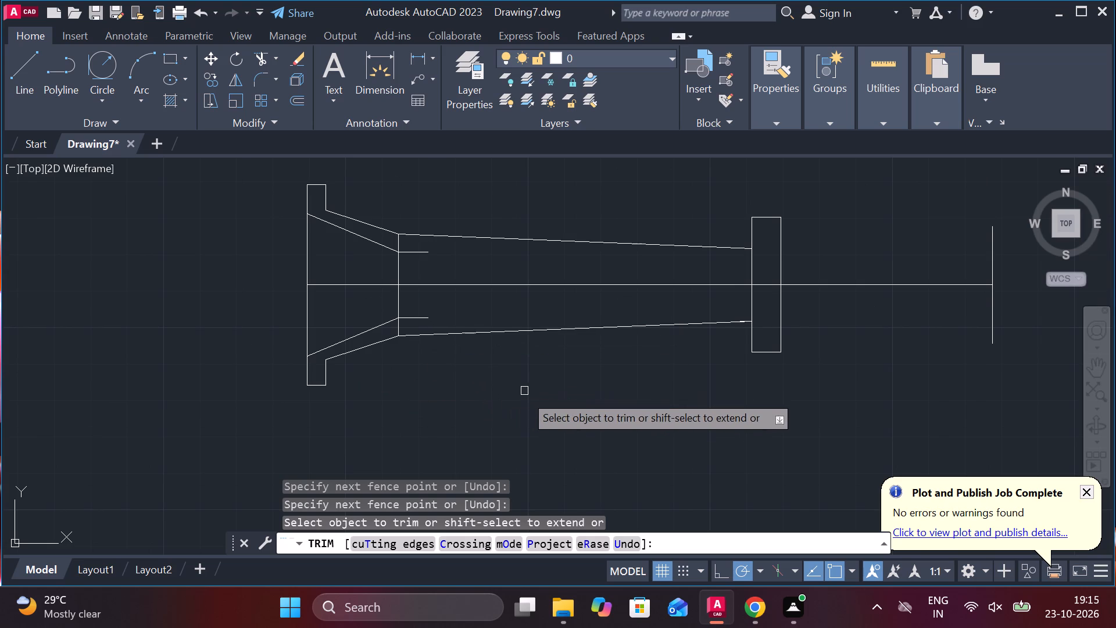
# Trim away the short stray line at the stem's lower corner beside the collar, and end trimming.
pyautogui.moveTo(496, 385); pyautogui.dragTo(443, 381, button='middle')
pyautogui.scroll(4, 691, 304)
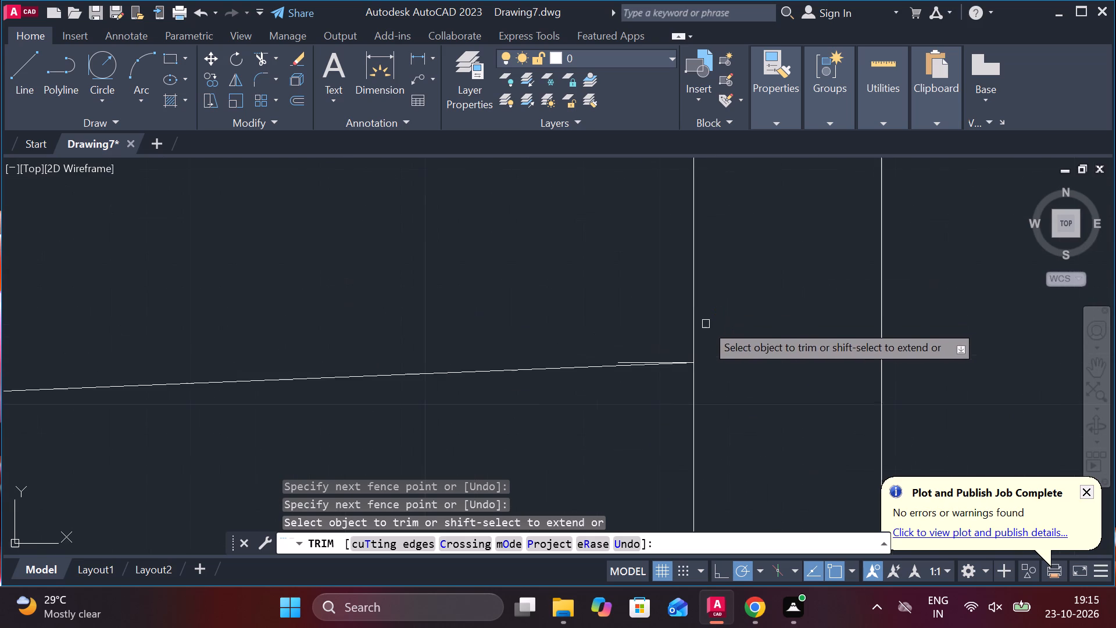
pyautogui.click(629, 359)
pyautogui.scroll(-2, 626, 351)
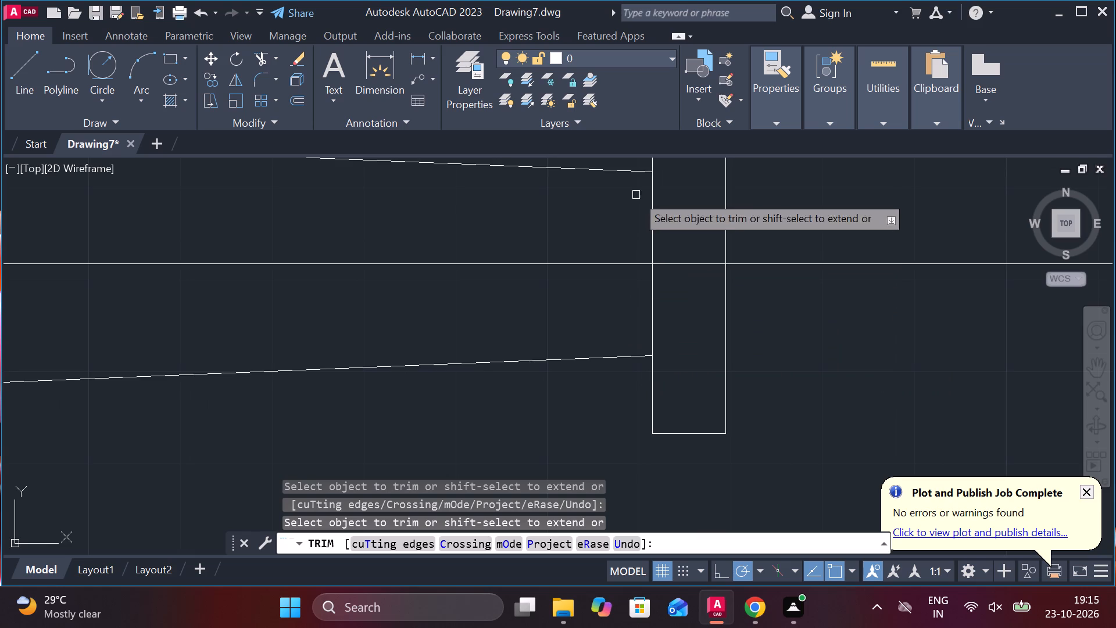
pyautogui.scroll(-3, 636, 224)
pyautogui.scroll(1, 360, 324)
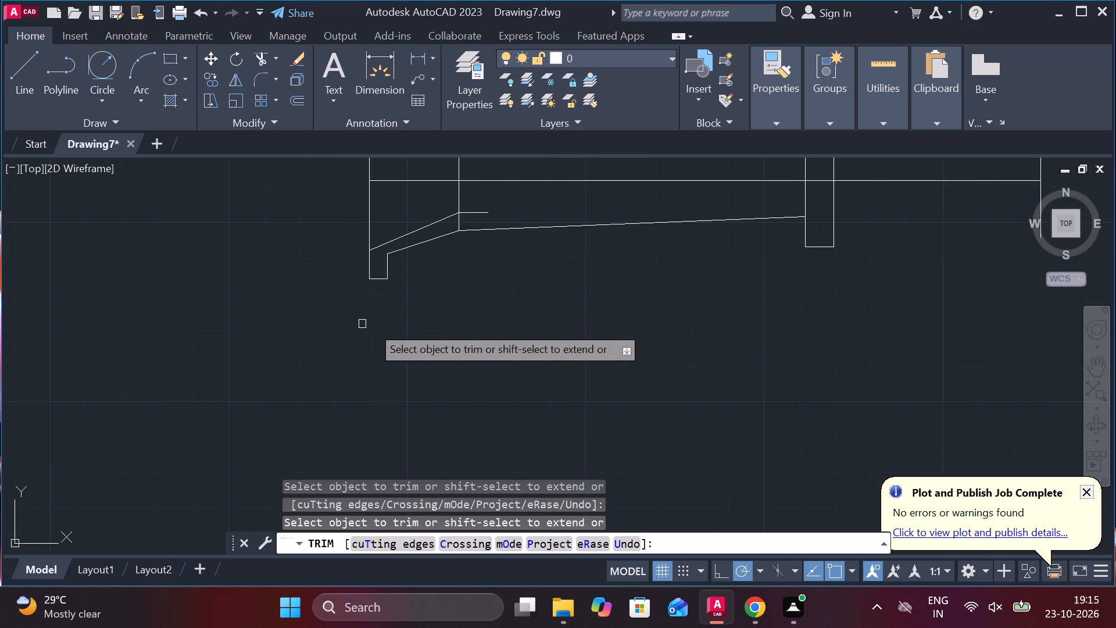
pyautogui.moveTo(445, 319); pyautogui.dragTo(350, 357, button='middle')
pyautogui.scroll(1, 425, 309)
pyautogui.scroll(-2, 428, 309)
pyautogui.moveTo(550, 313); pyautogui.dragTo(547, 313, button='middle')
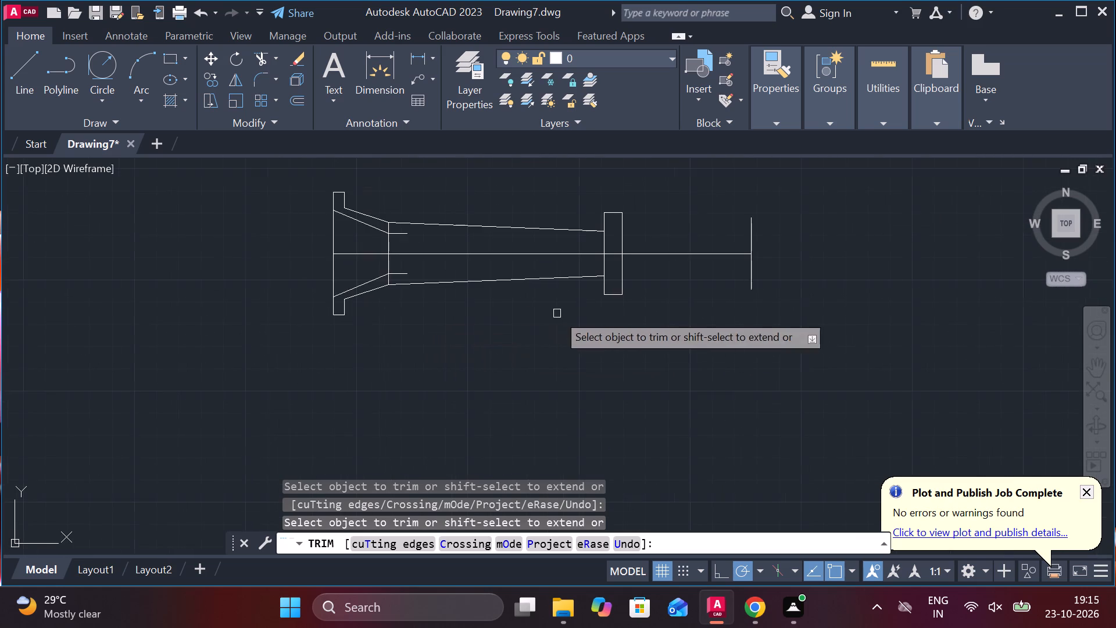
pyautogui.moveTo(547, 313); pyautogui.dragTo(430, 349, button='middle')
pyautogui.scroll(1, 553, 285)
pyautogui.press('Escape')
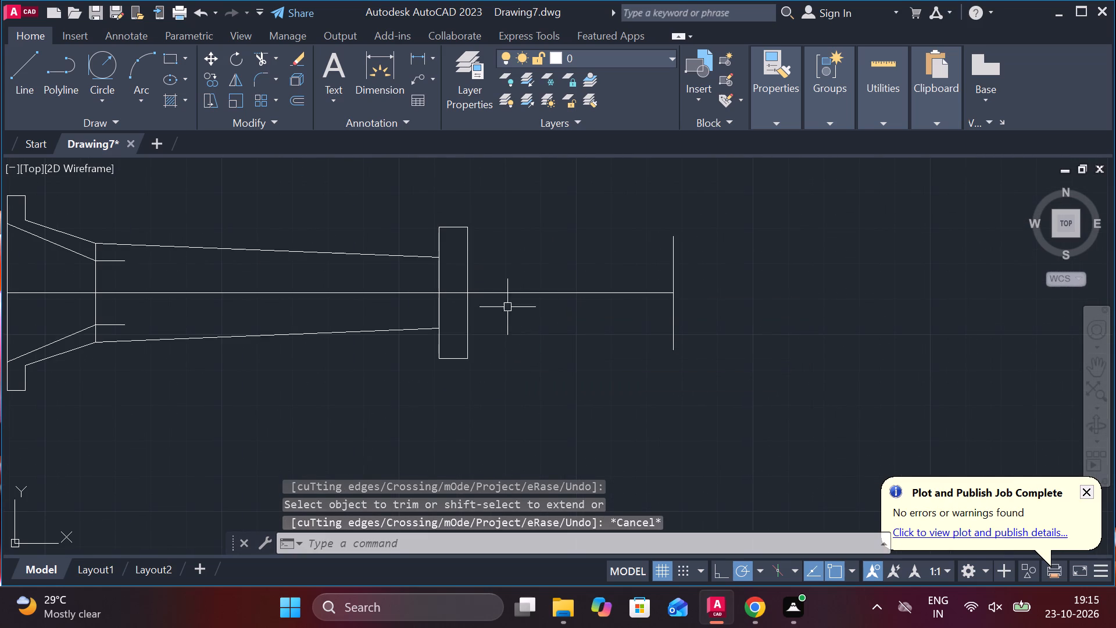
# Erase the duplicate line lying over the centerline on the stem side of the collar.
pyautogui.click(460, 291)
pyautogui.press('Escape')
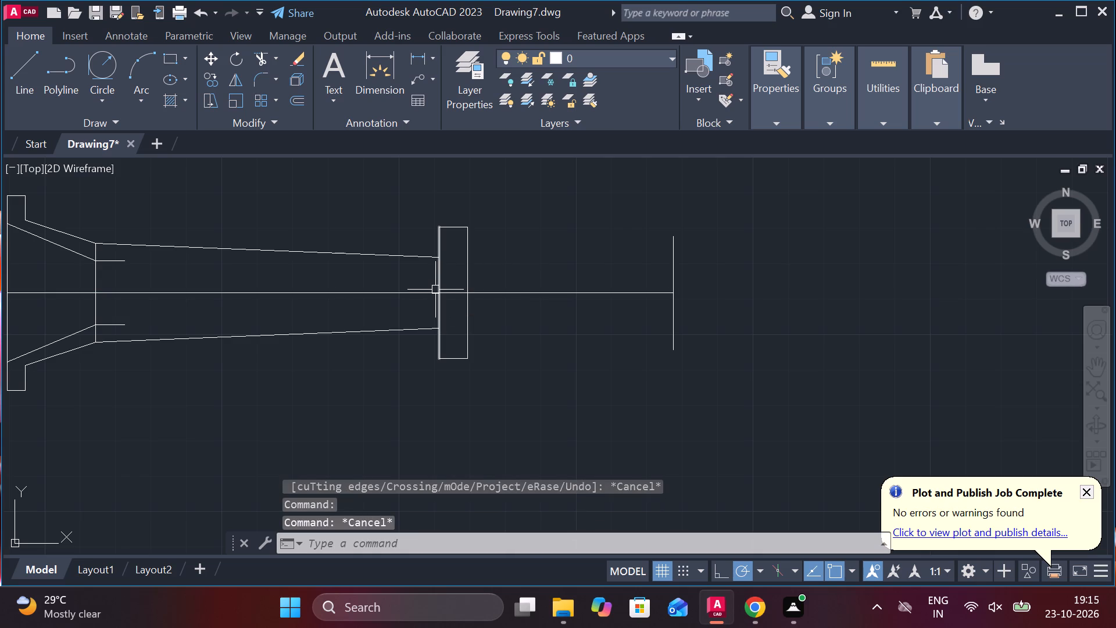
pyautogui.click(431, 290)
pyautogui.write('E')
pyautogui.press('space')
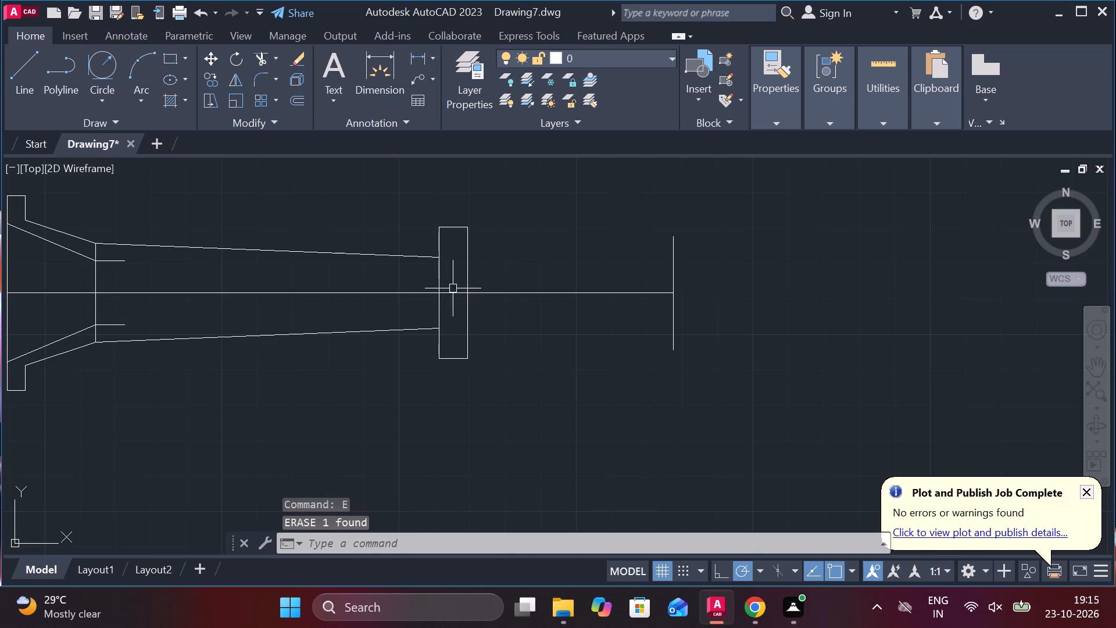
# Draw a line across the collar along the centerline, from its stem-side face to its opposite face.
pyautogui.scroll(2, 518, 280)
pyautogui.press('l')
pyautogui.press('Return')
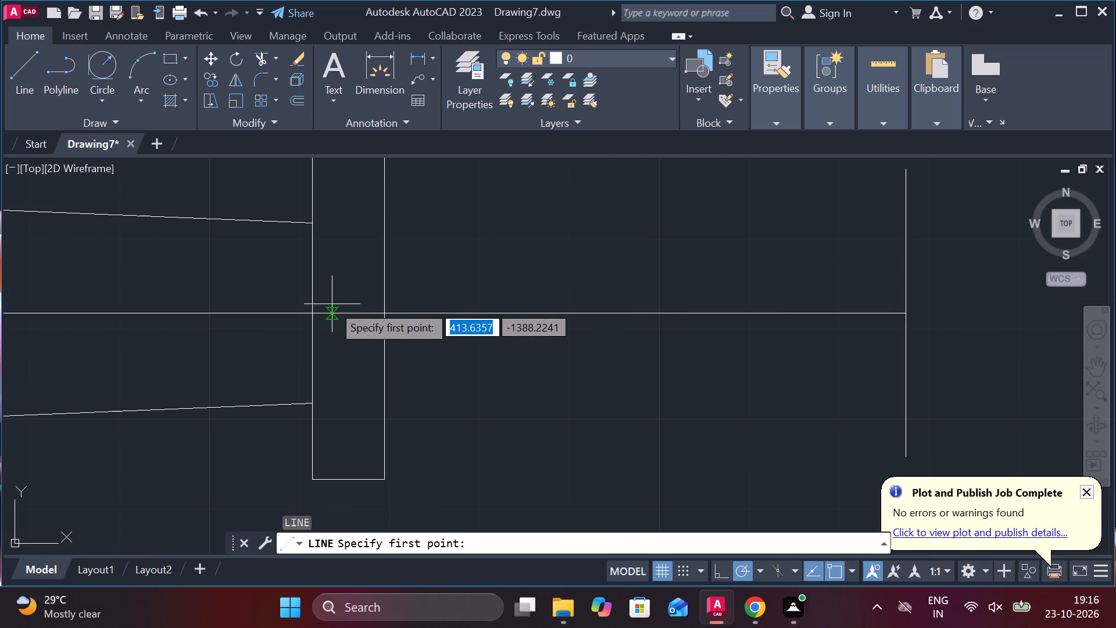
pyautogui.click(320, 310)
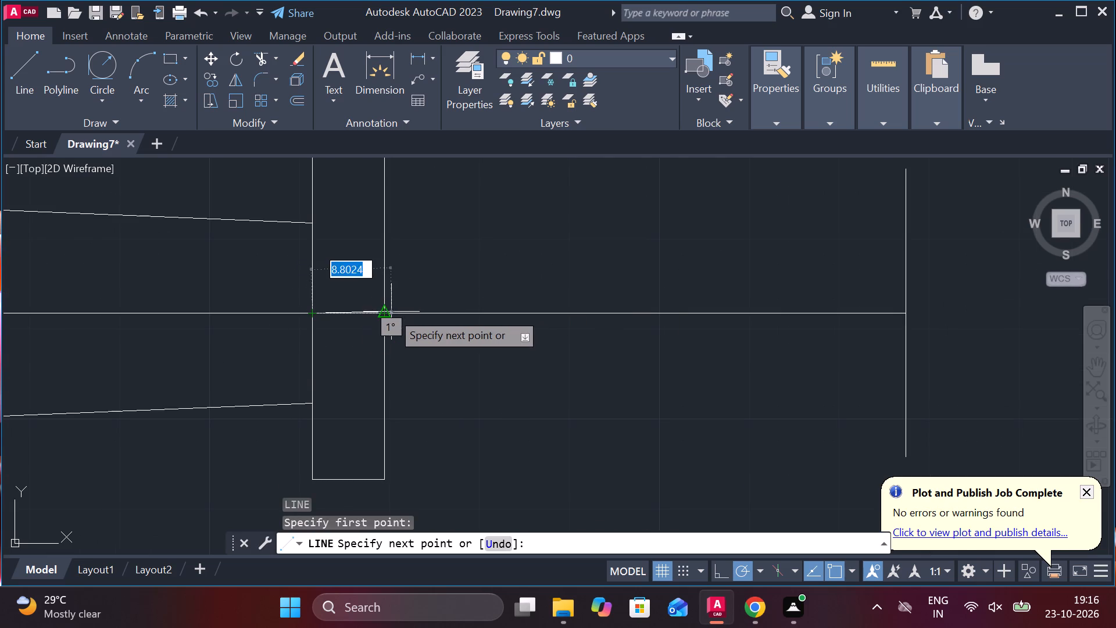
pyautogui.click(388, 312)
pyautogui.press('Escape')
# Offset the short centerline segment inside the collar by 5 to both sides.
pyautogui.click(356, 315)
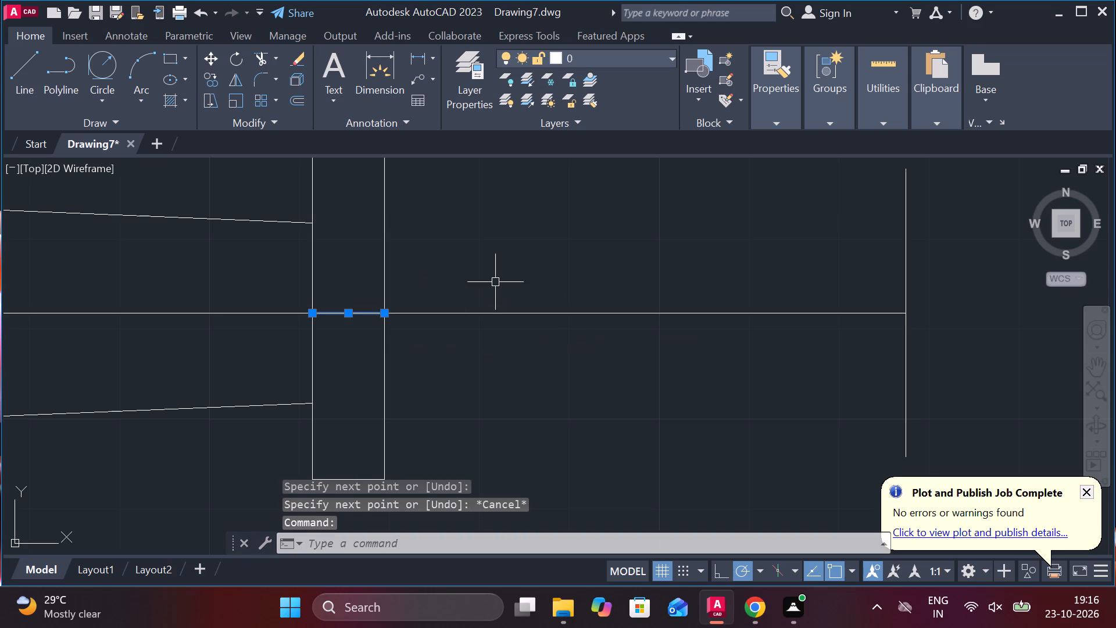
pyautogui.press('o')
pyautogui.press('Return')
pyautogui.press('Return')
pyautogui.write('5')
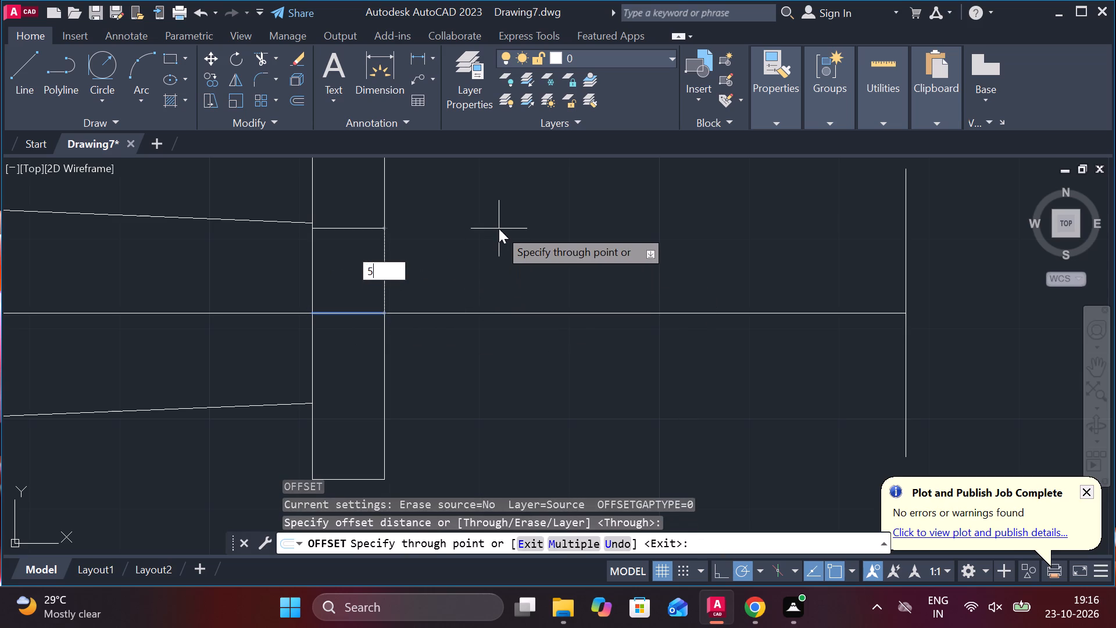
pyautogui.press('space')
pyautogui.click(345, 314)
pyautogui.press('5')
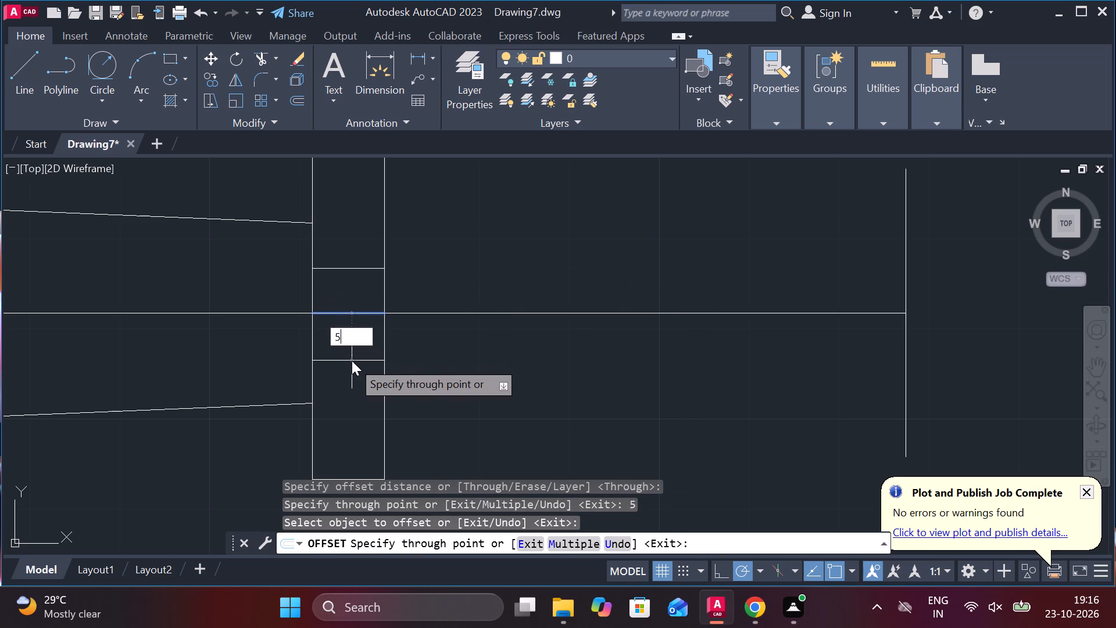
pyautogui.press('Return')
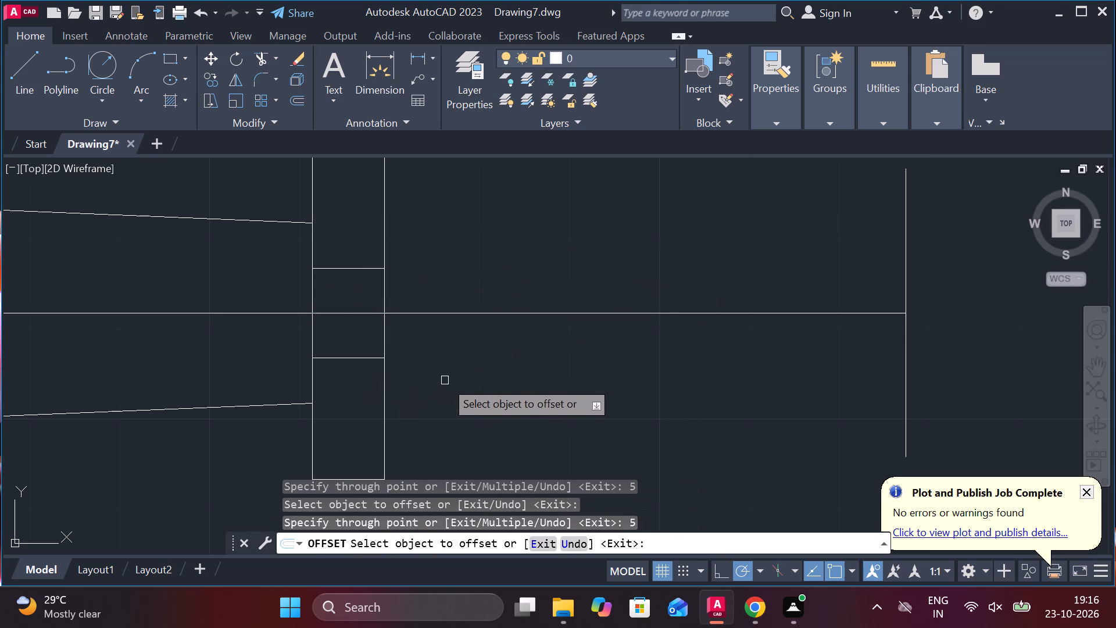
# Offset the vertical line at the centerline's far end by 18 toward the collar.
pyautogui.scroll(-1, 480, 388)
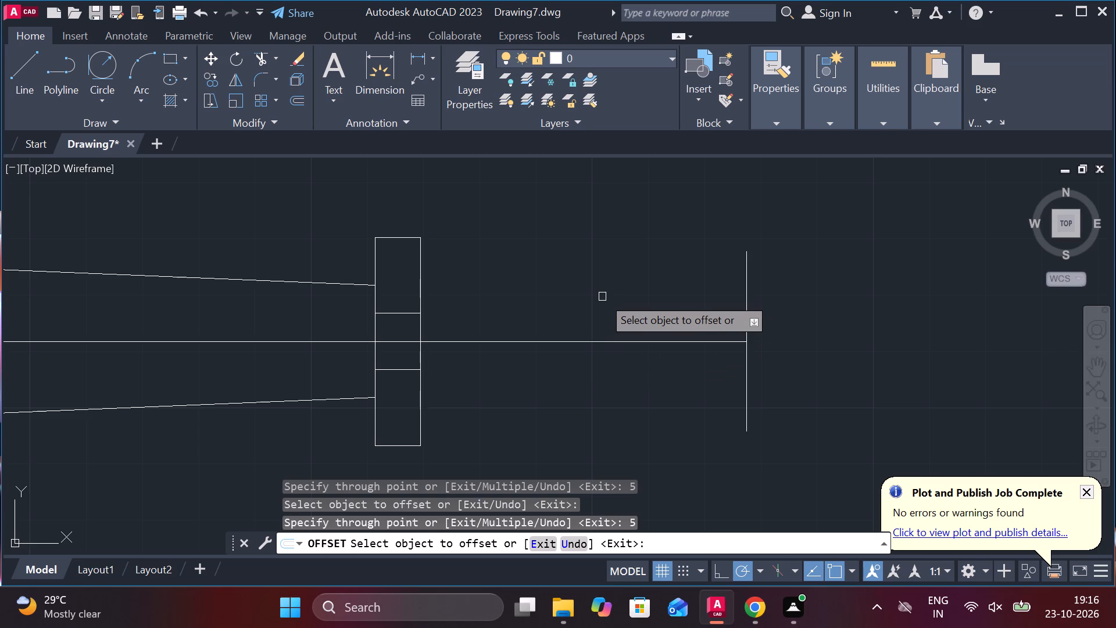
pyautogui.click(743, 379)
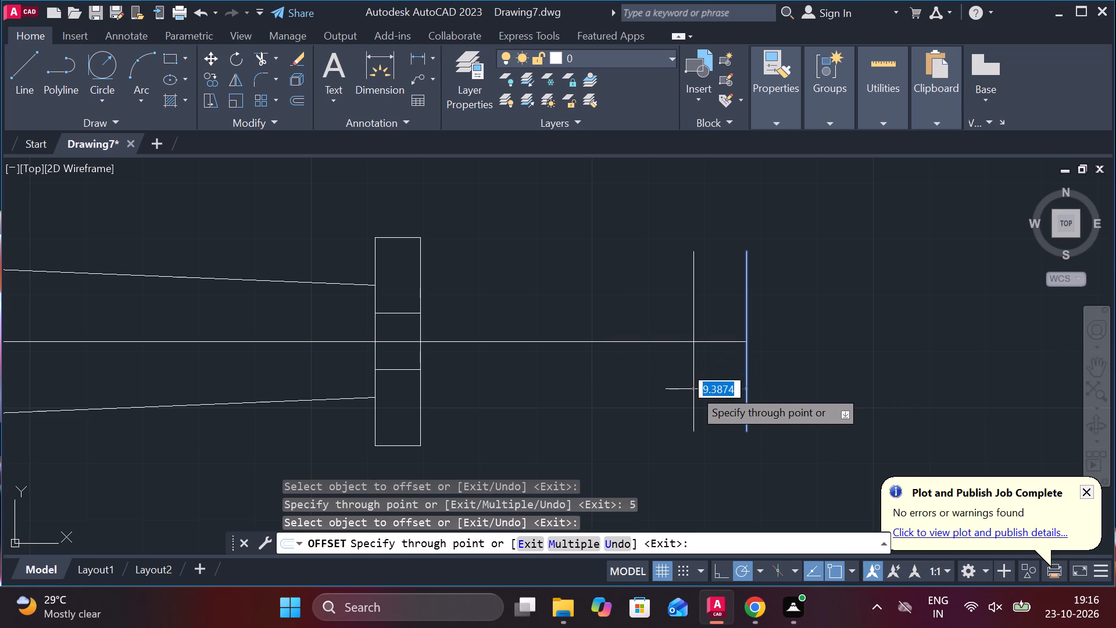
pyautogui.press('1')
pyautogui.press('8')
pyautogui.press('Return')
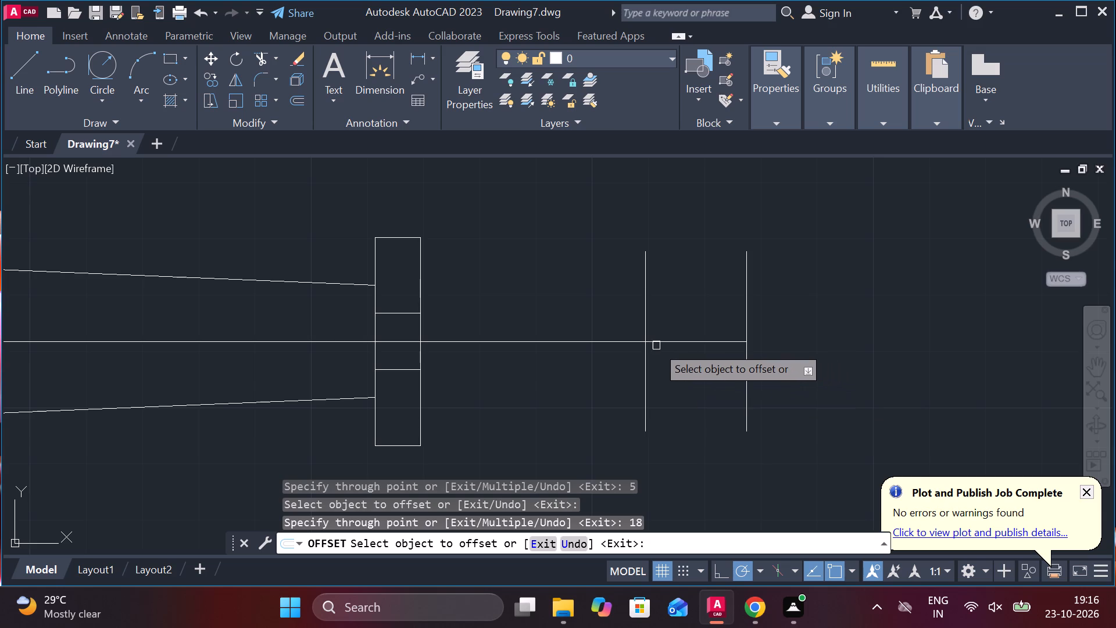
pyautogui.press('Escape')
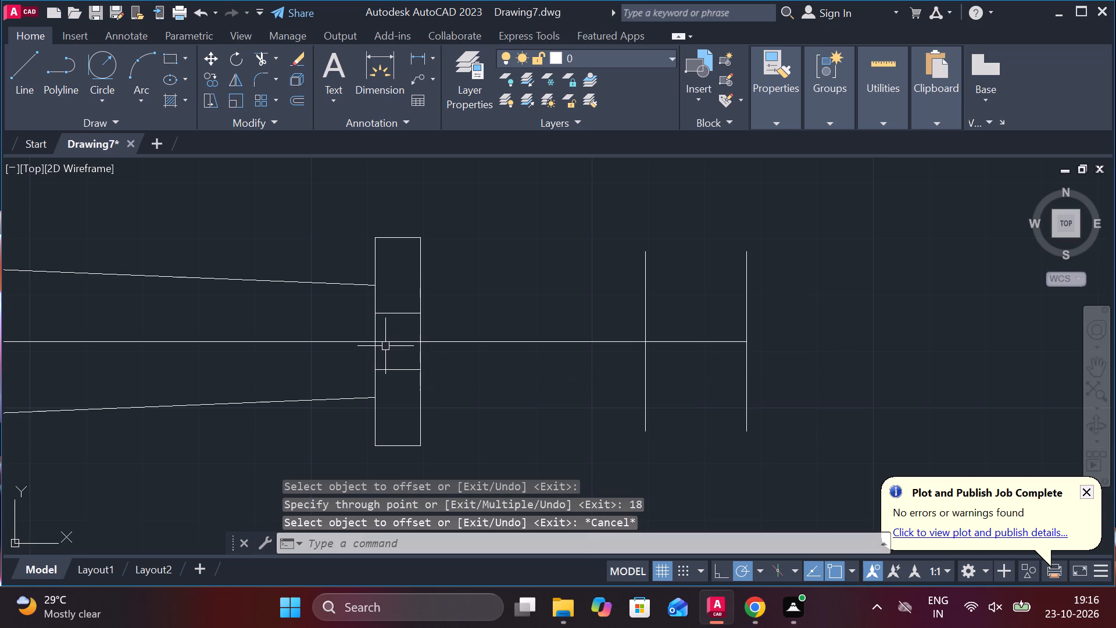
# Erase the short helper line on the centerline inside the collar.
pyautogui.click(388, 342)
pyautogui.write('E')
pyautogui.press('space')
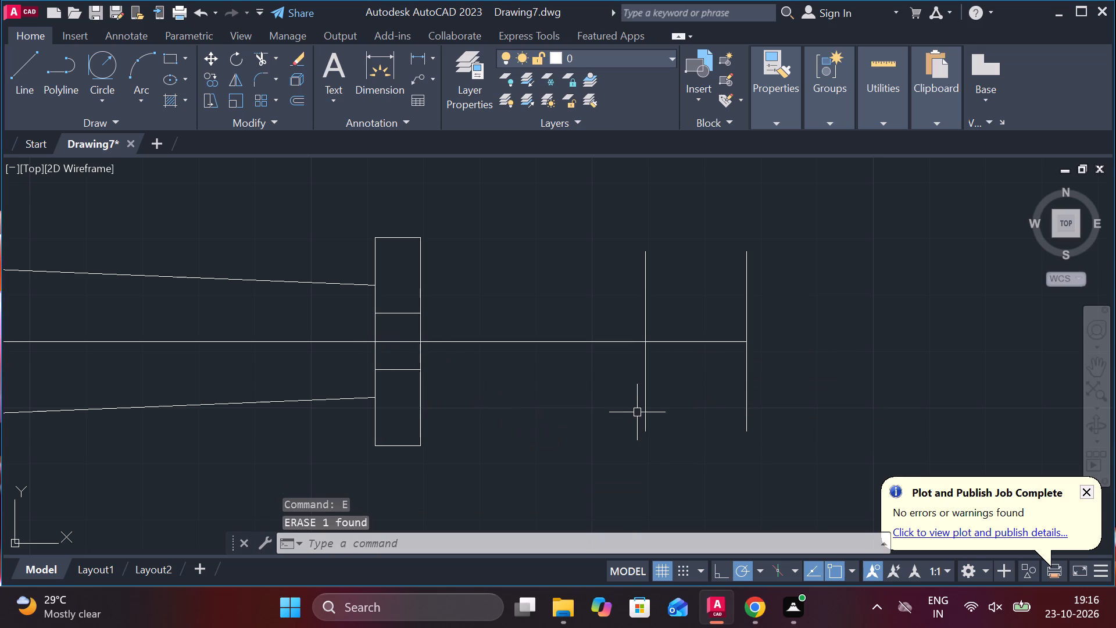
# Draw a line along the centerline joining the far end line to its offset copy.
pyautogui.press('l')
pyautogui.press('Return')
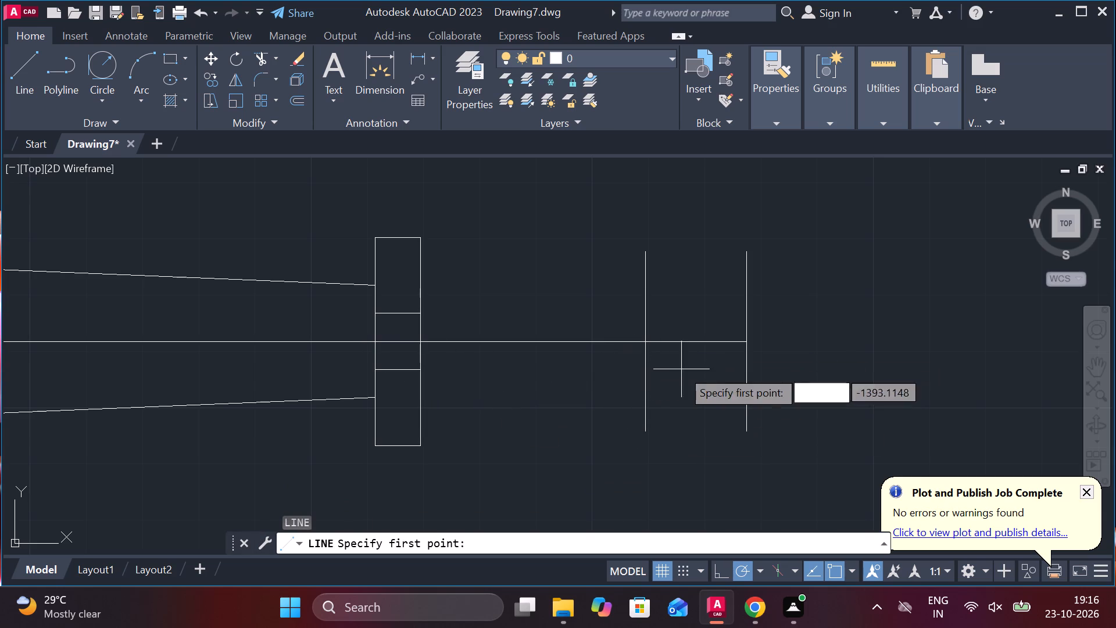
pyautogui.click(751, 340)
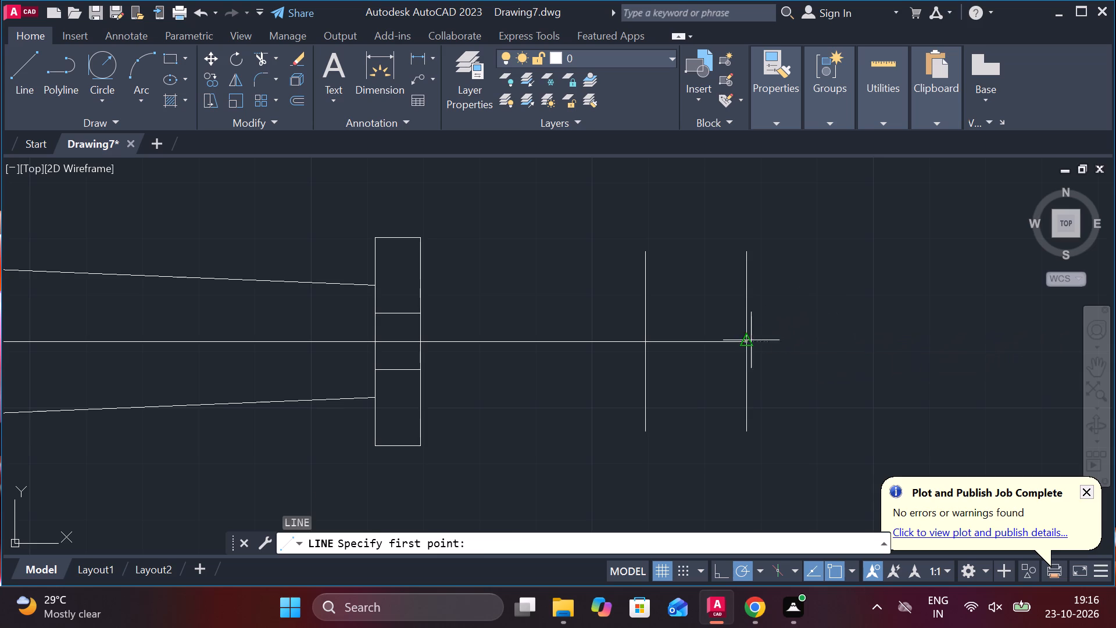
pyautogui.click(642, 344)
pyautogui.press('Escape')
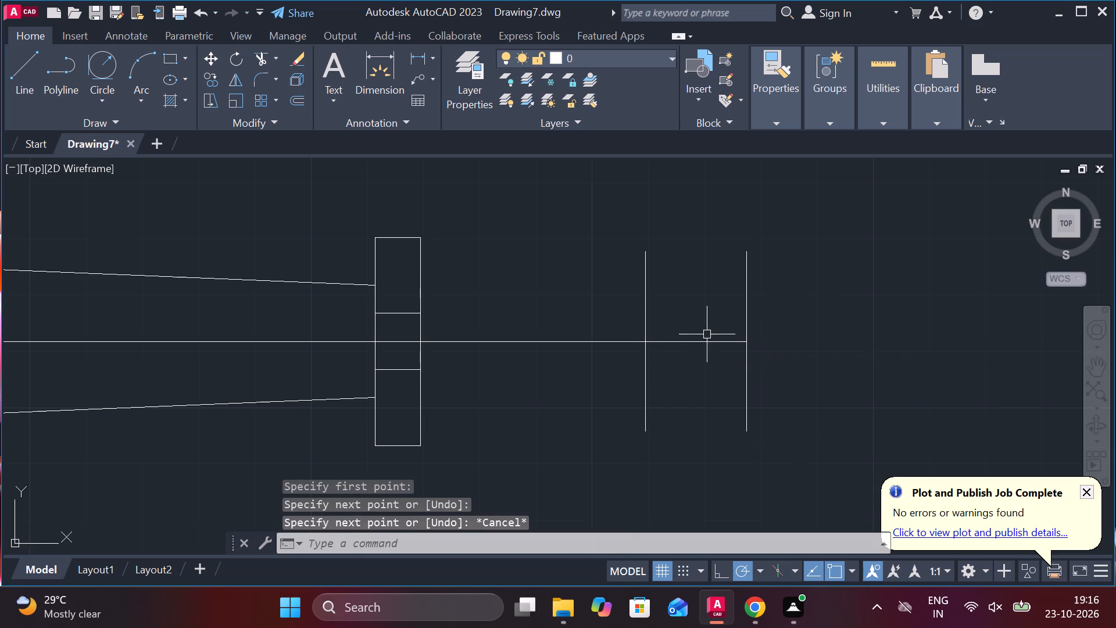
# Offset the short centerline segment in the end section by 10 to both sides.
pyautogui.click(702, 337)
pyautogui.click(703, 401)
pyautogui.click(702, 347)
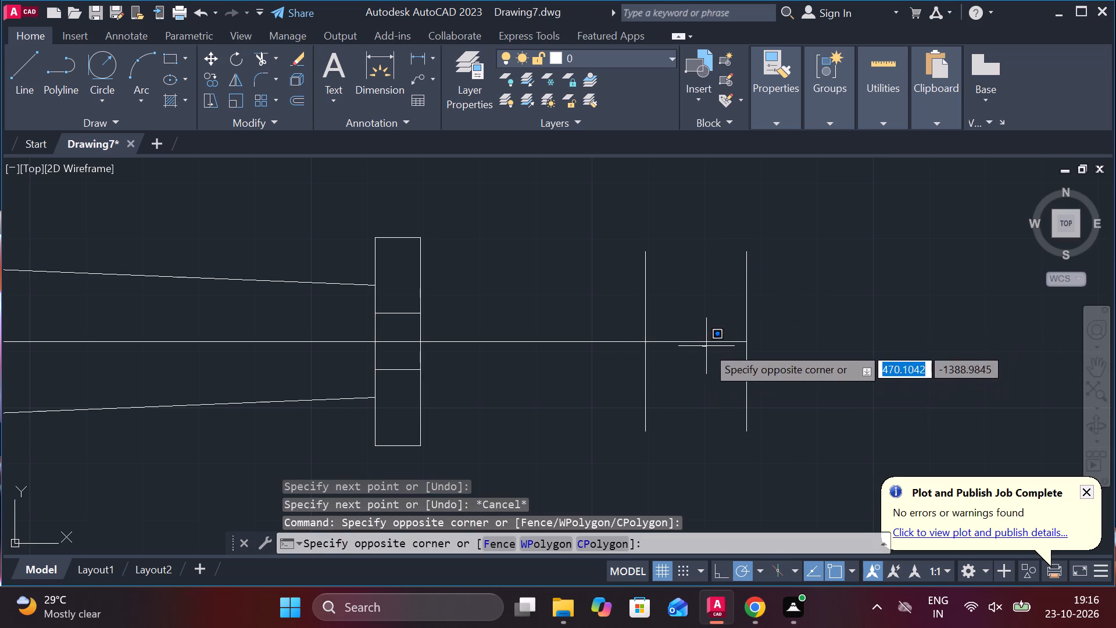
pyautogui.doubleClick(706, 342)
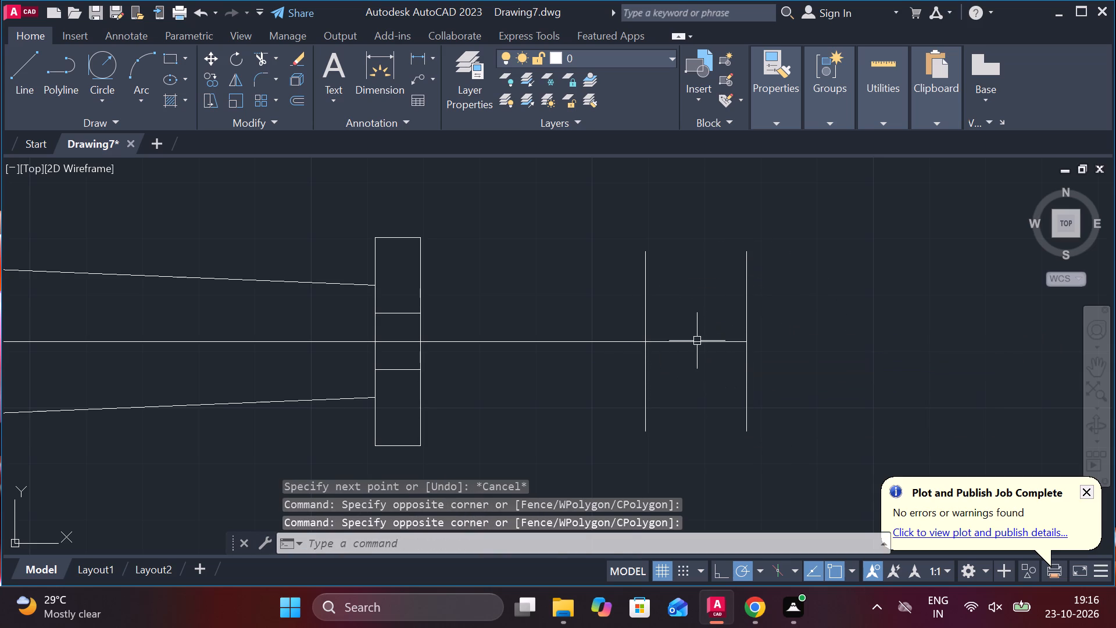
pyautogui.click(695, 337)
pyautogui.click(700, 344)
pyautogui.click(699, 344)
pyautogui.press('o')
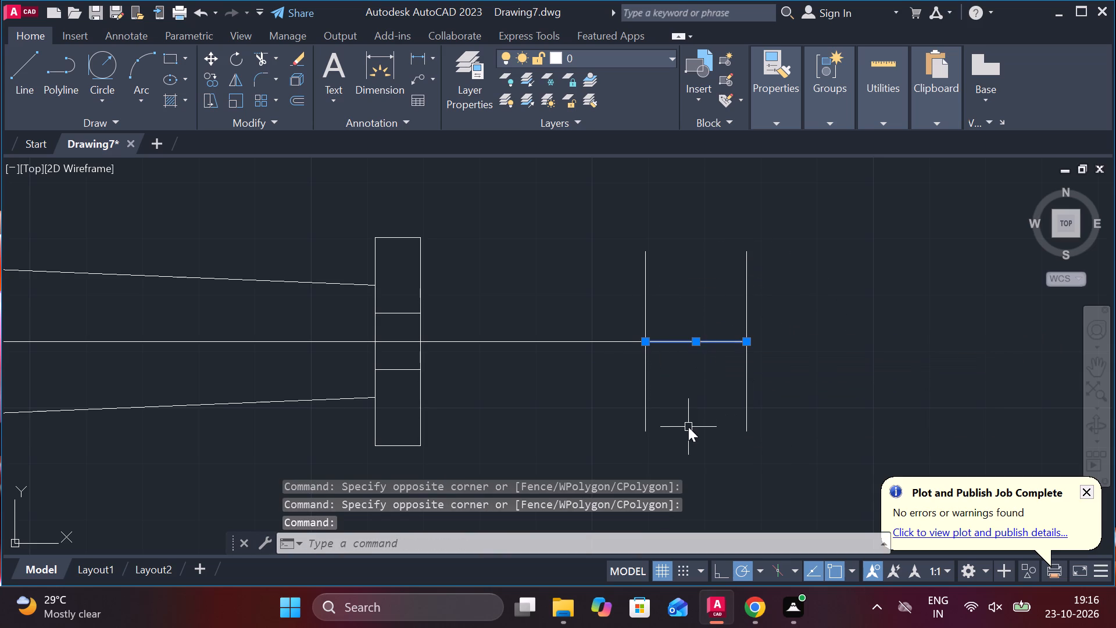
pyautogui.press('Return')
pyautogui.press('Return')
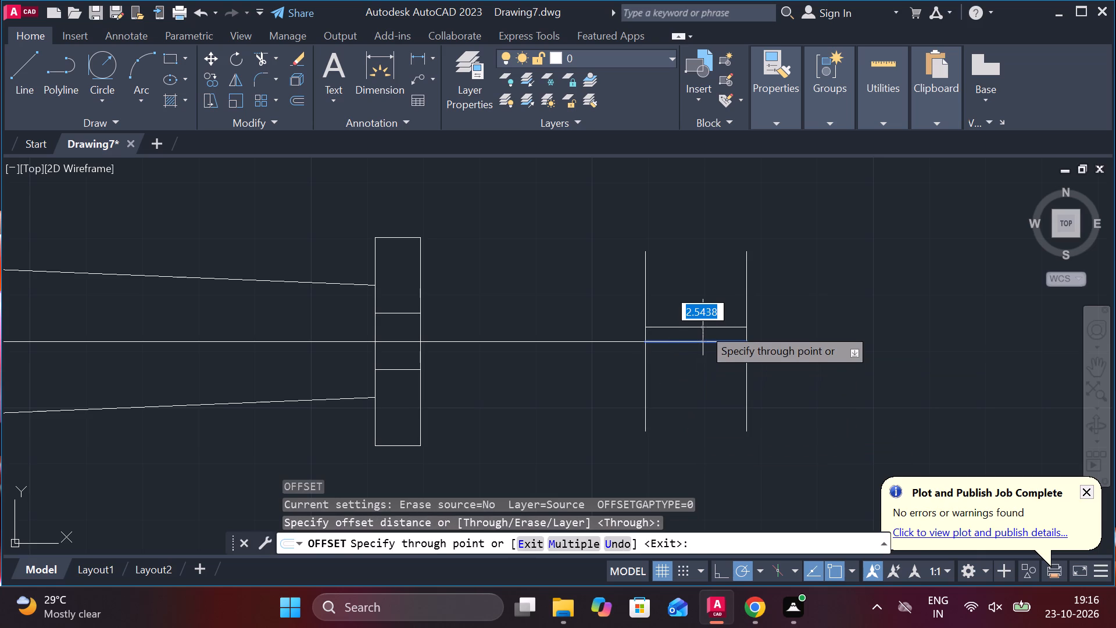
pyautogui.write('10')
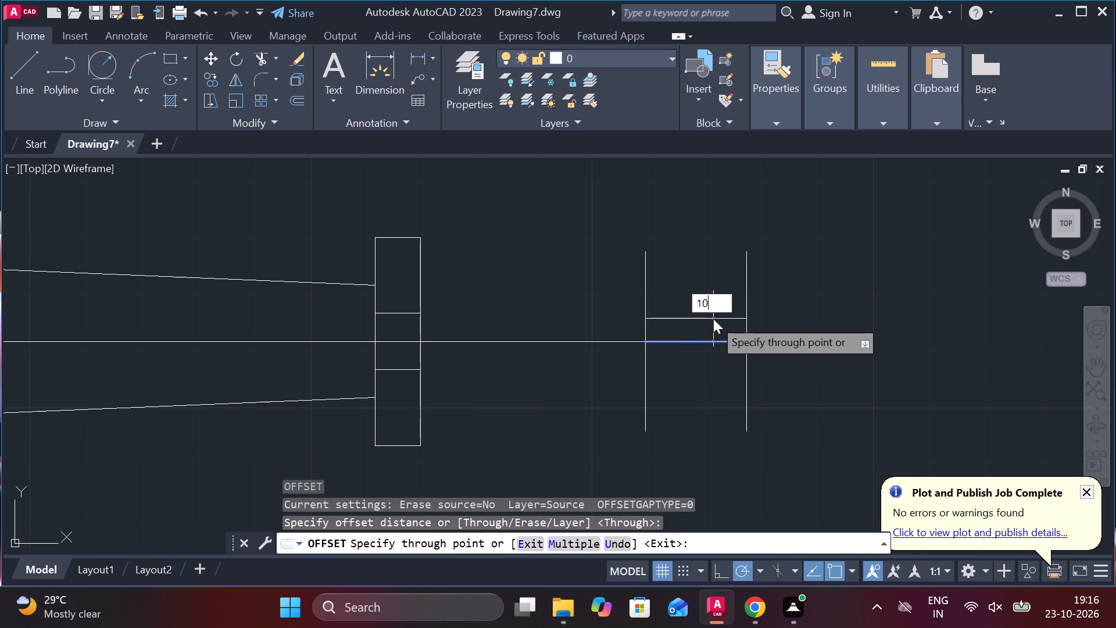
pyautogui.press('Return')
pyautogui.click(689, 340)
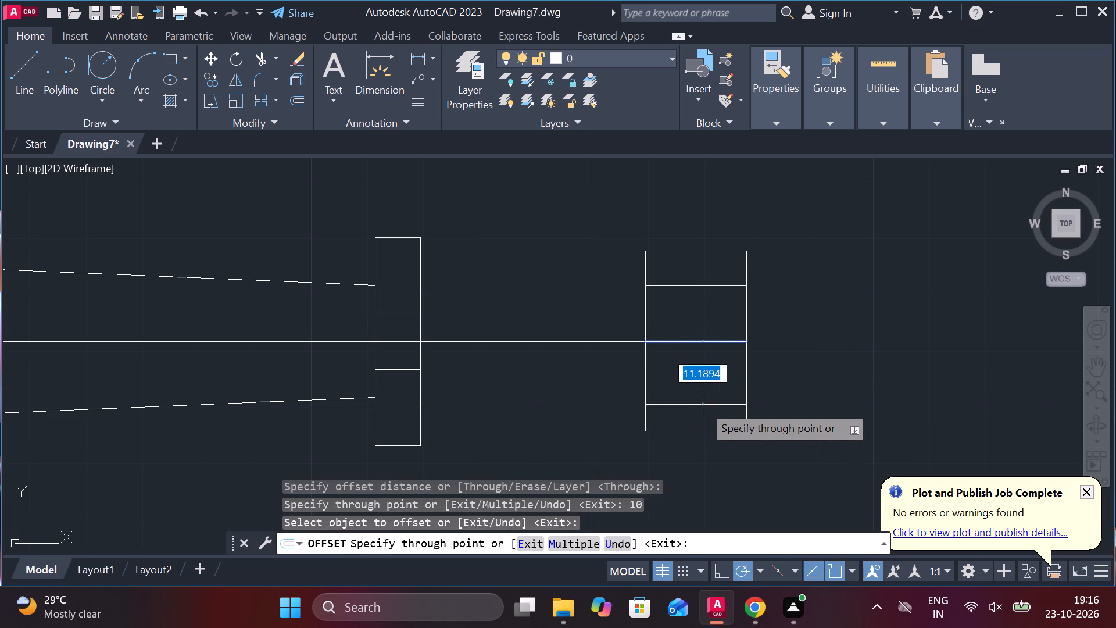
pyautogui.write('10')
pyautogui.press('Return')
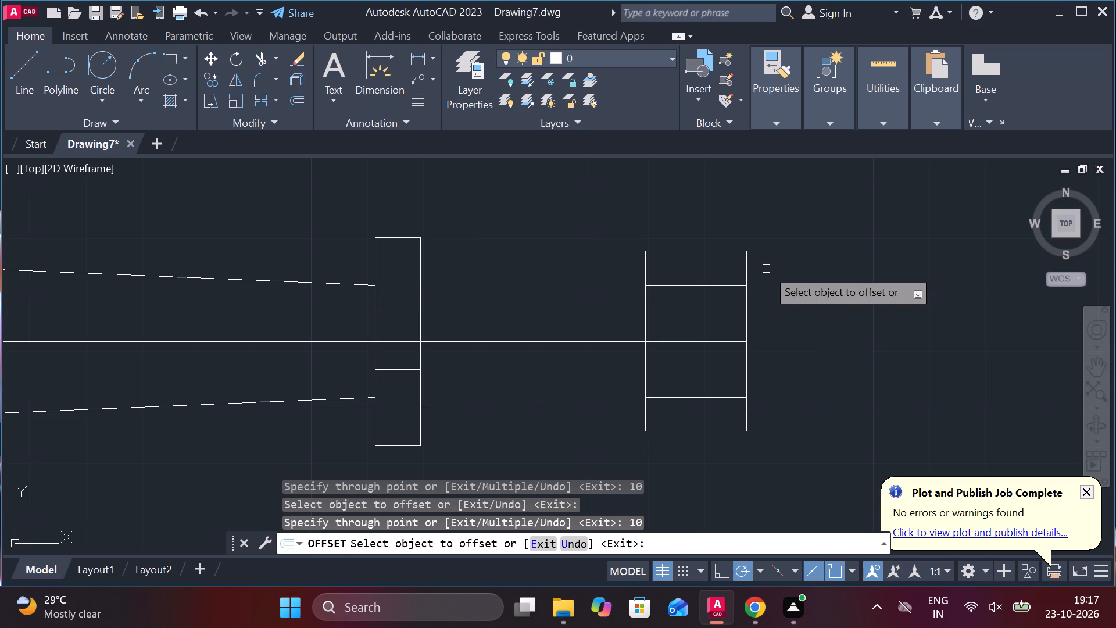
pyautogui.scroll(1, 475, 271)
pyautogui.press('Escape')
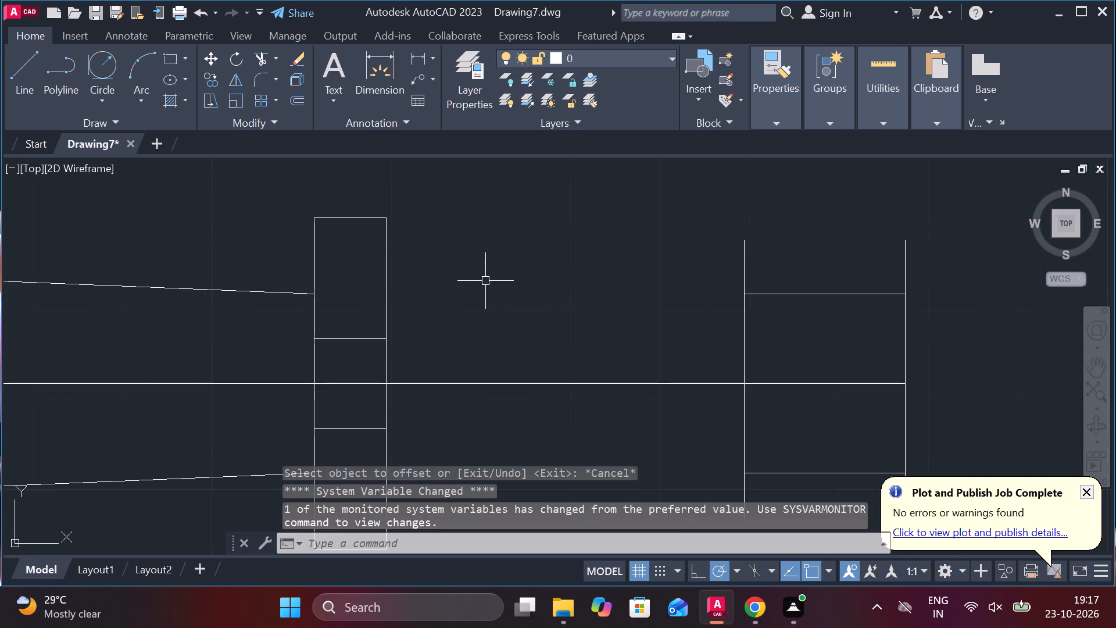
# Draw two horizontal lines from the ends of the upper and lower stem edges across the collar, running slightly past it.
pyautogui.press('l')
pyautogui.press('Return')
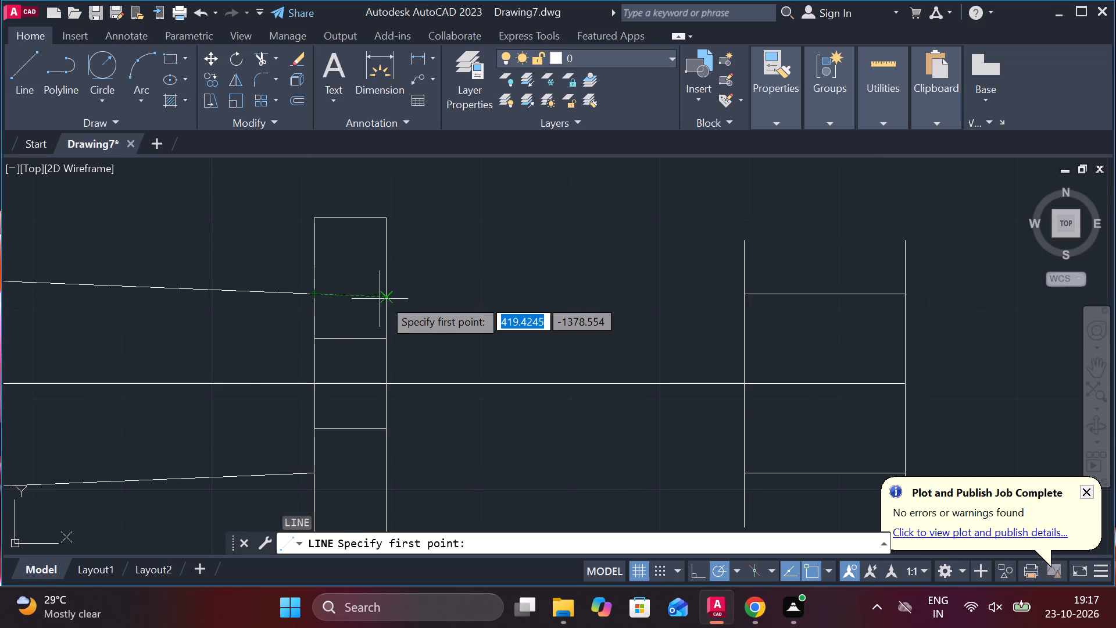
pyautogui.scroll(2, 330, 295)
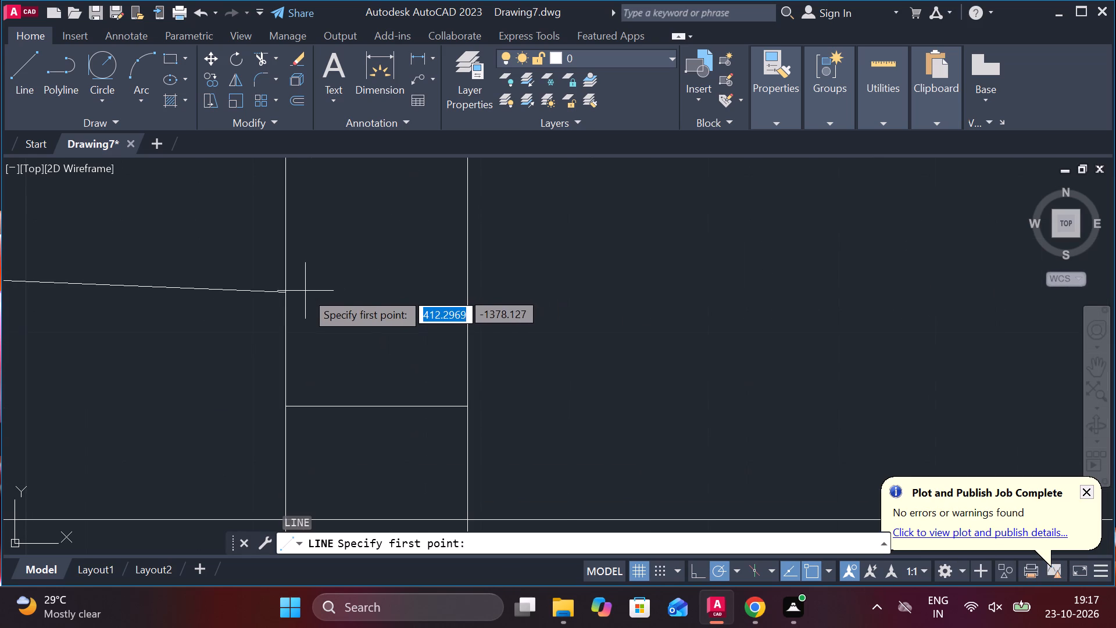
pyautogui.click(288, 295)
pyautogui.click(499, 289)
pyautogui.scroll(-2, 595, 291)
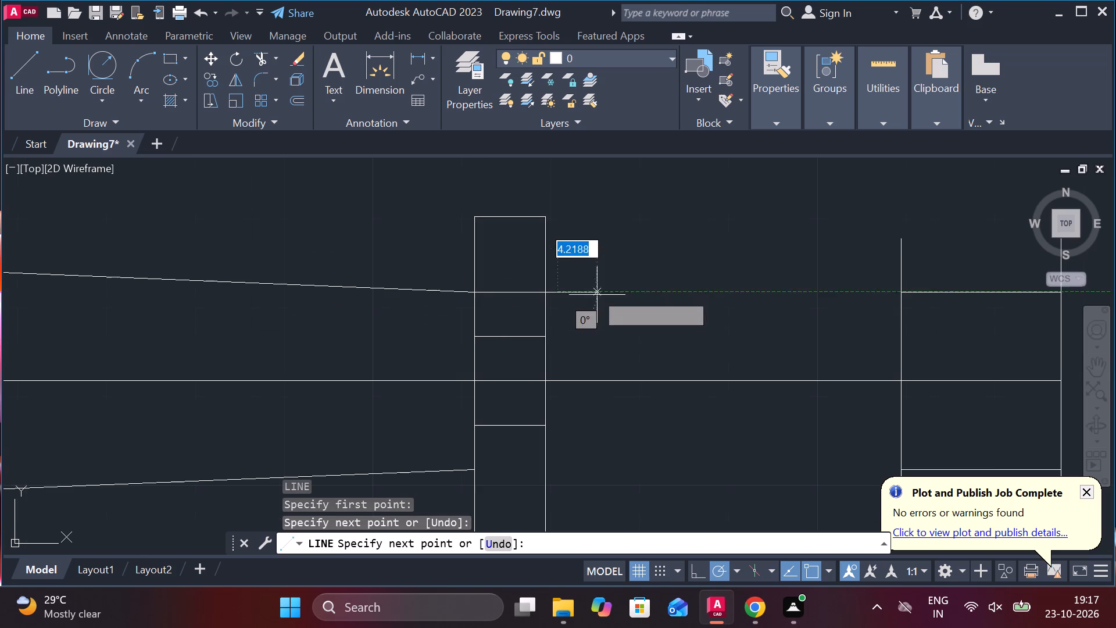
pyautogui.press('Escape')
pyautogui.press('space')
pyautogui.moveTo(592, 431); pyautogui.dragTo(602, 354, button='middle')
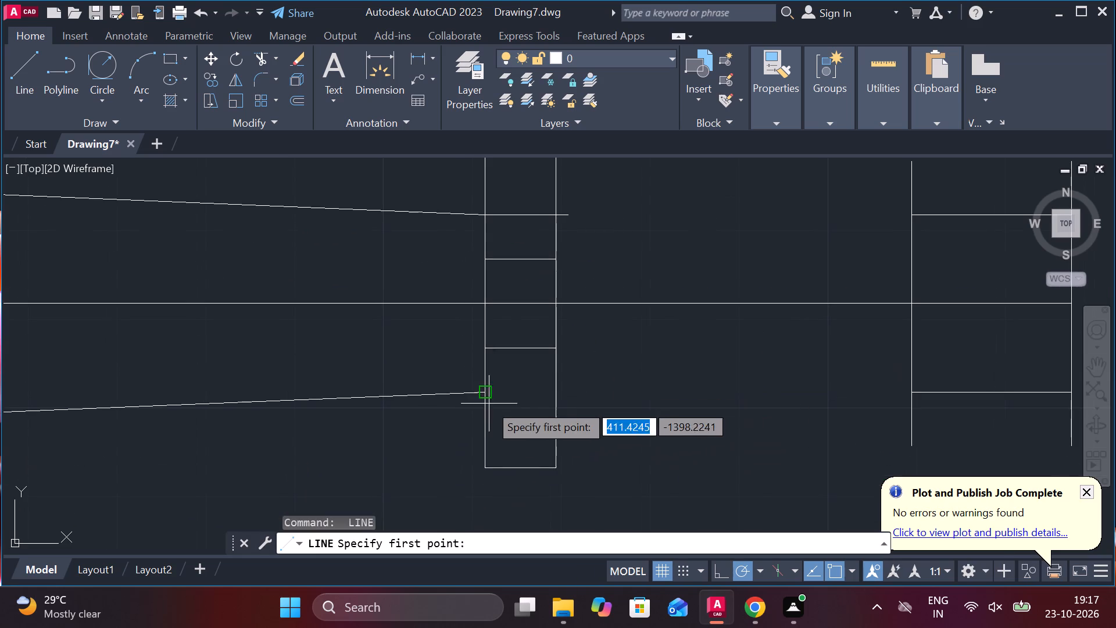
pyautogui.click(481, 391)
pyautogui.click(636, 391)
pyautogui.press('Escape')
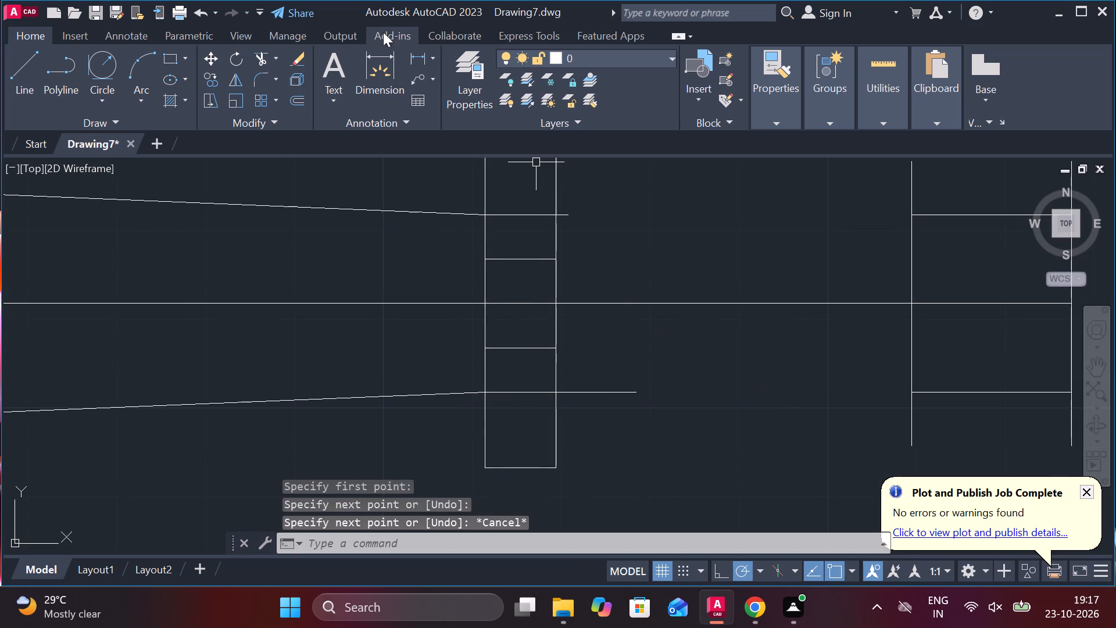
# Measure the vertical distance between the two new horizontal lines at the collar's outer face with a linear dimension.
pyautogui.click(427, 65)
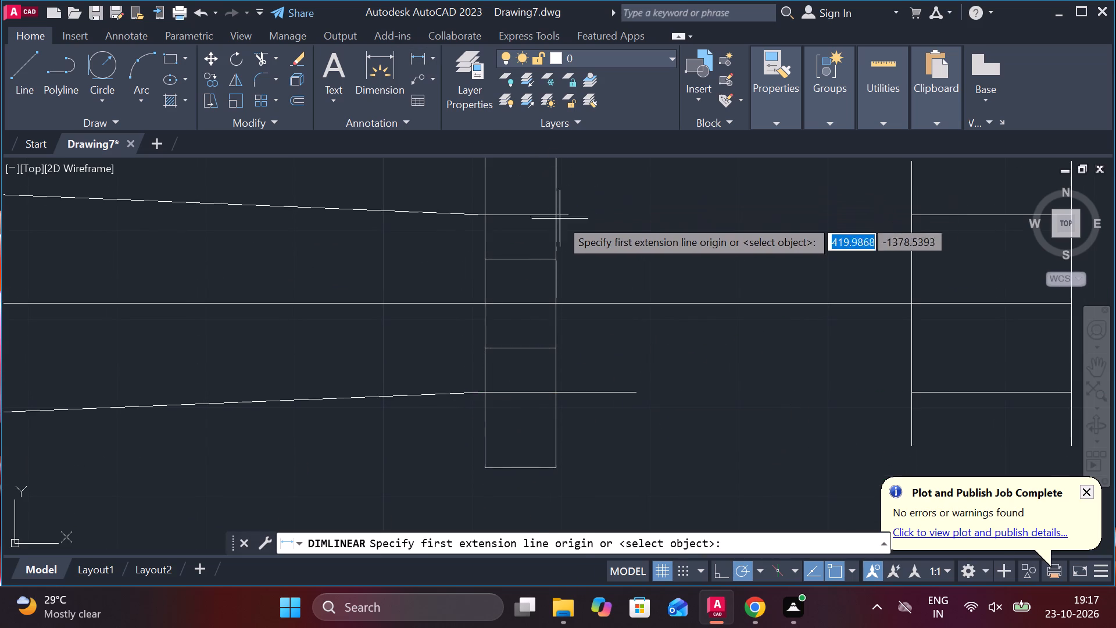
pyautogui.click(560, 219)
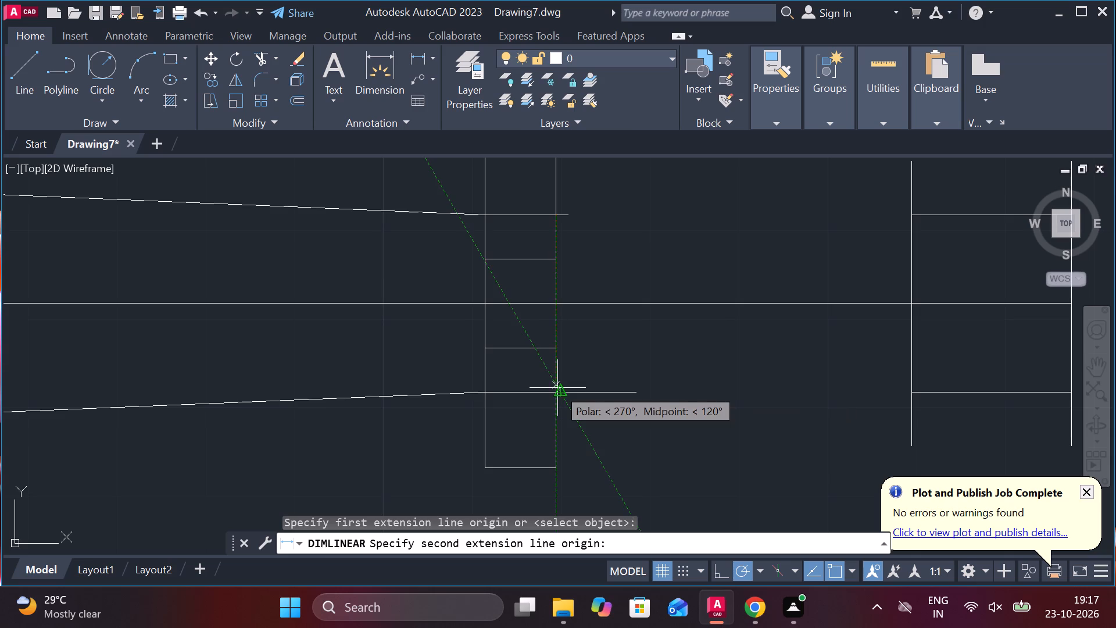
pyautogui.click(553, 393)
pyautogui.press('Escape')
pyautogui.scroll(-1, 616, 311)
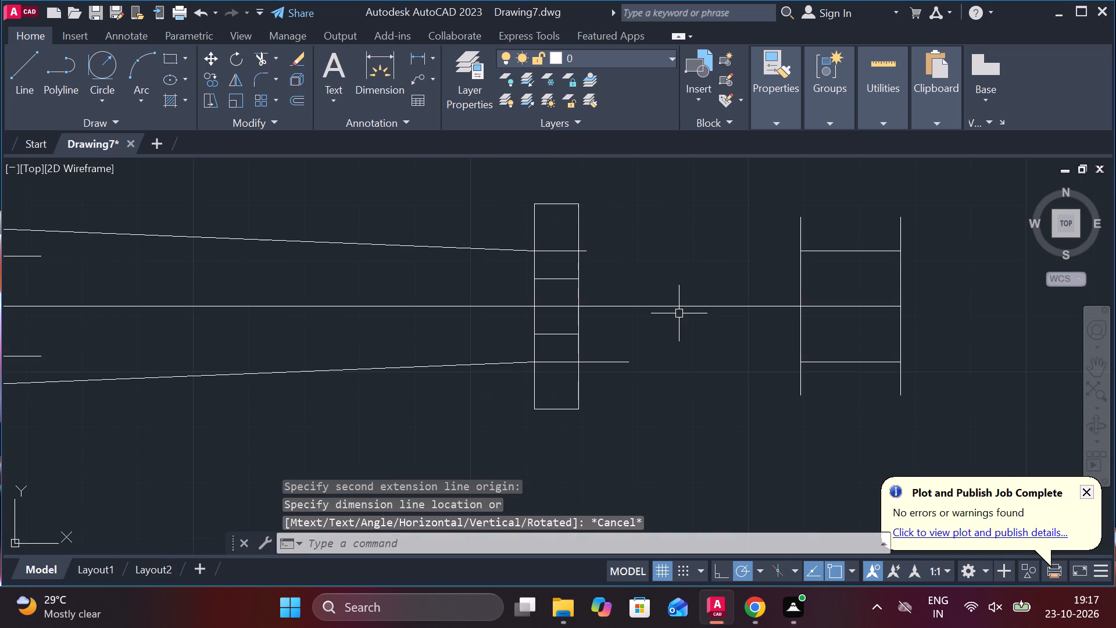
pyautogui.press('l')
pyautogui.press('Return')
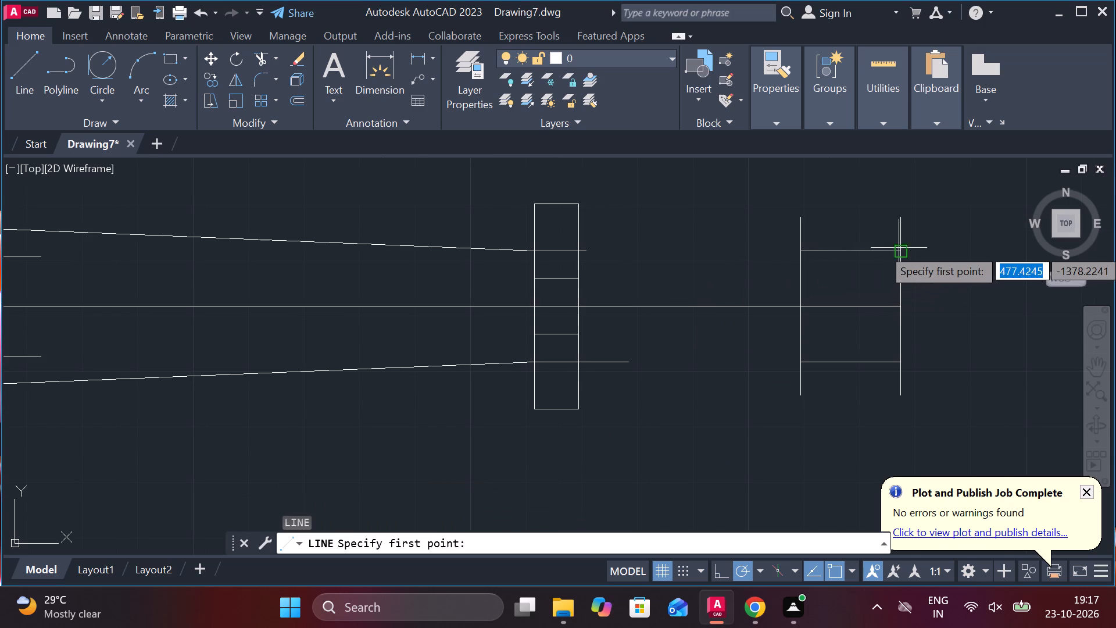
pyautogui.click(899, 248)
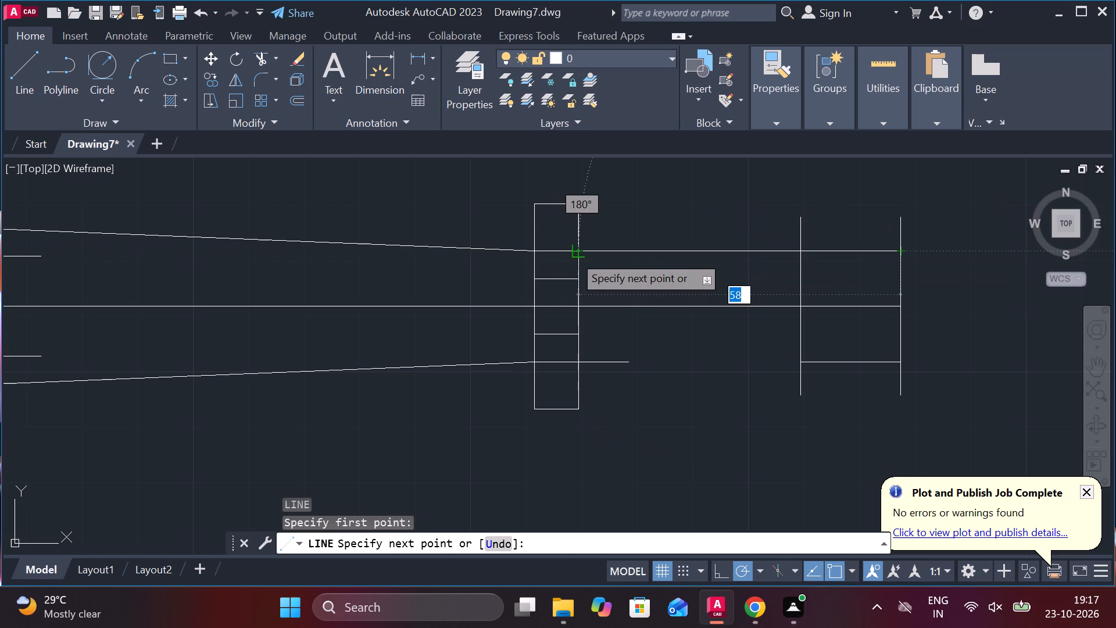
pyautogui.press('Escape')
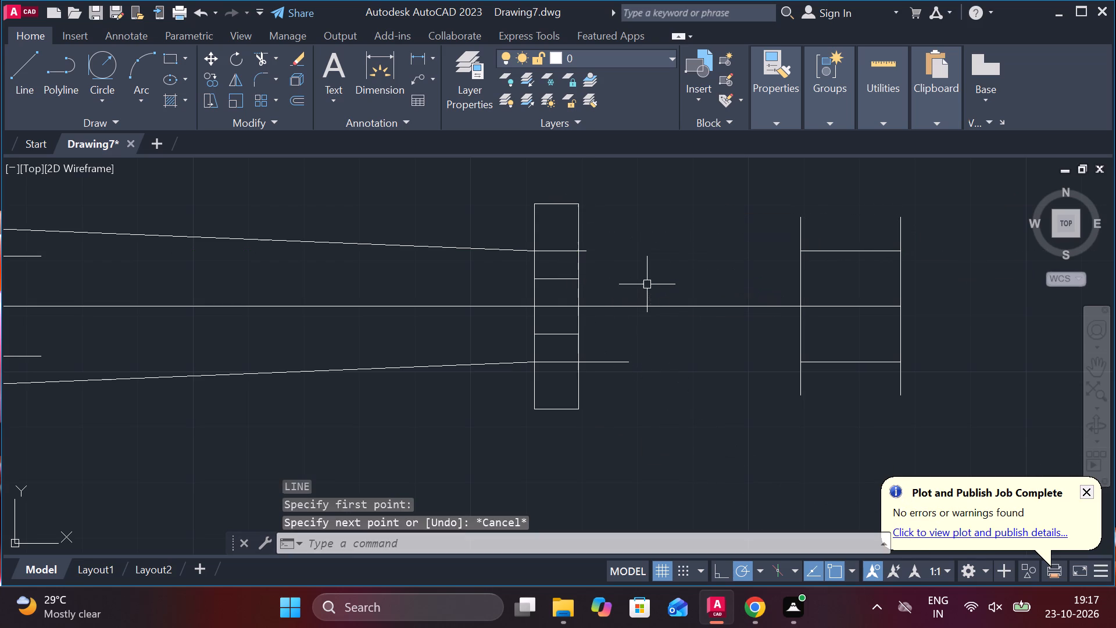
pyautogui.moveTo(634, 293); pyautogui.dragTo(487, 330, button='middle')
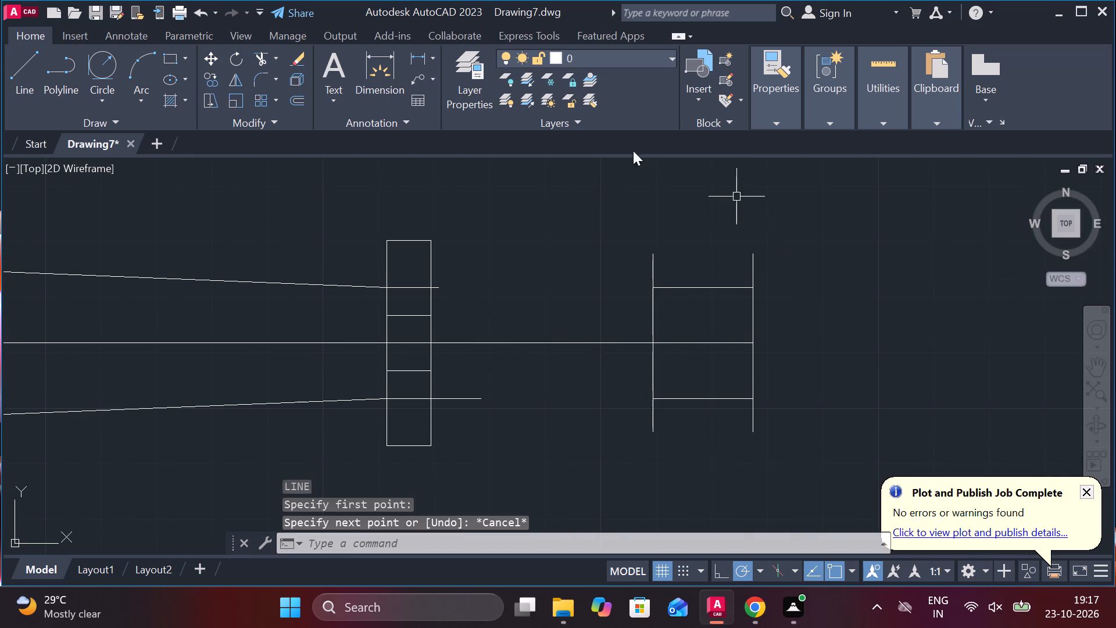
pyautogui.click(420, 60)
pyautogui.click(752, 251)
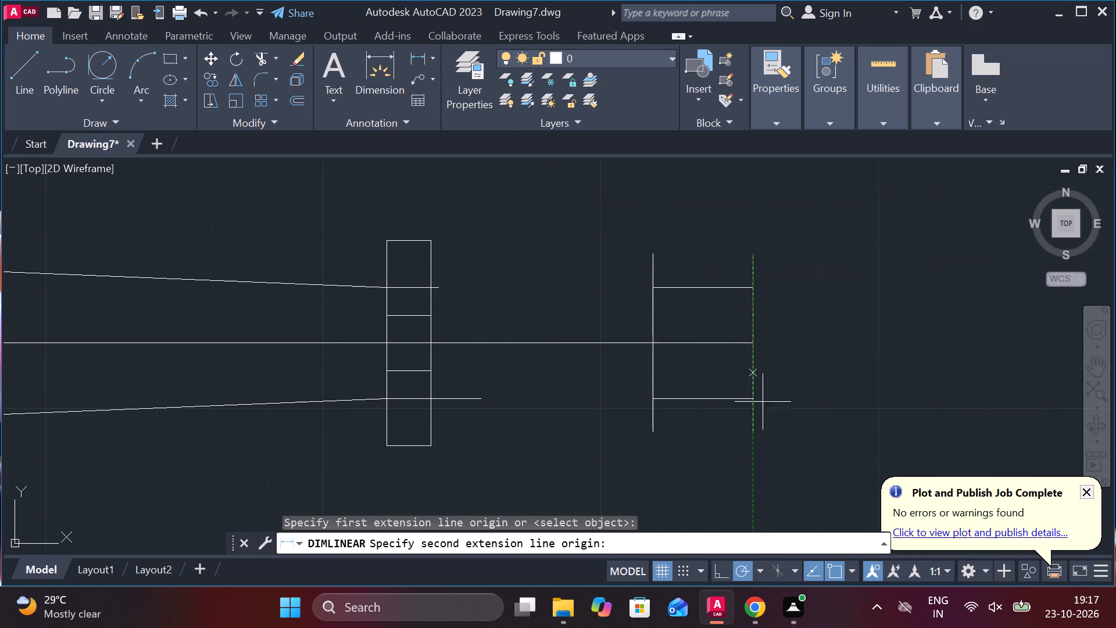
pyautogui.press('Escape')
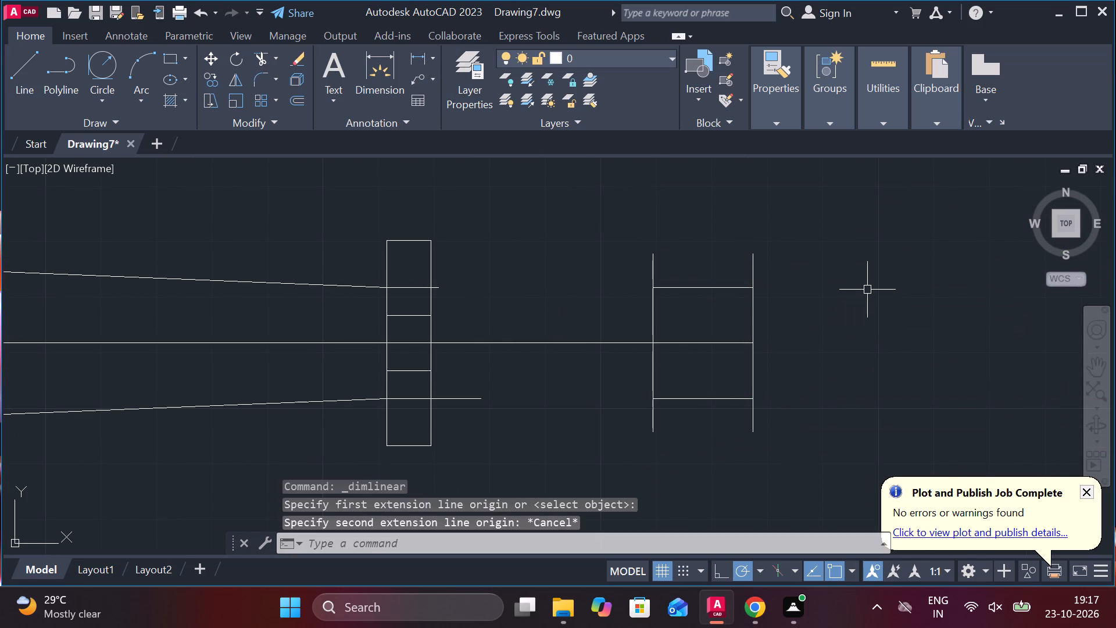
# Draw slanted lines joining the horizontal lines at the collar's outer face to the upper and lower ends of the far vertical line.
pyautogui.press('l')
pyautogui.press('Return')
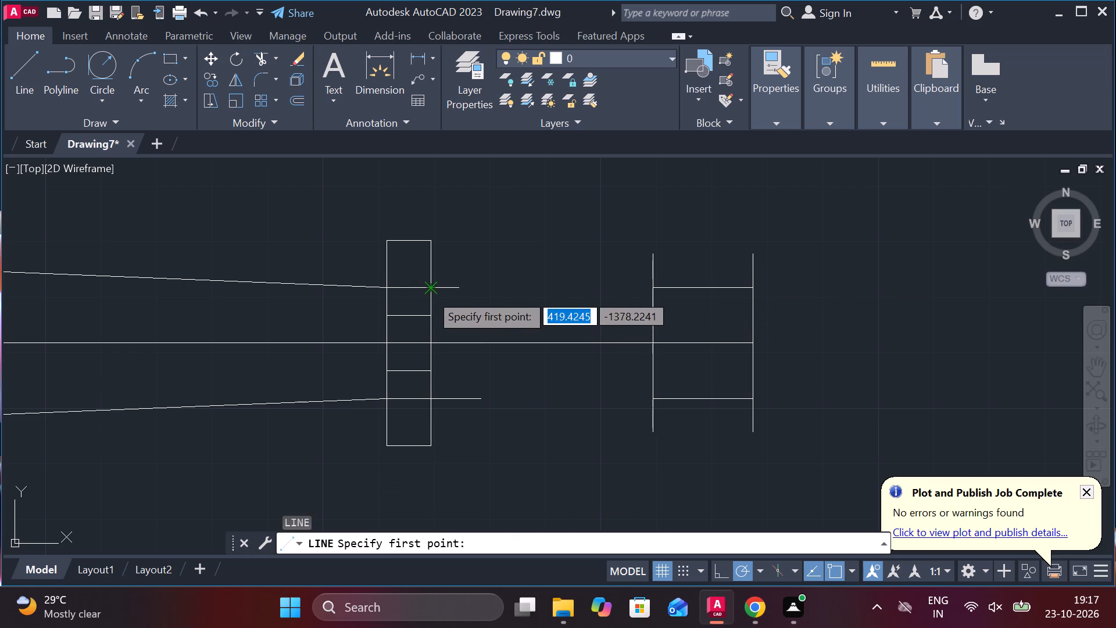
pyautogui.click(430, 293)
pyautogui.click(754, 258)
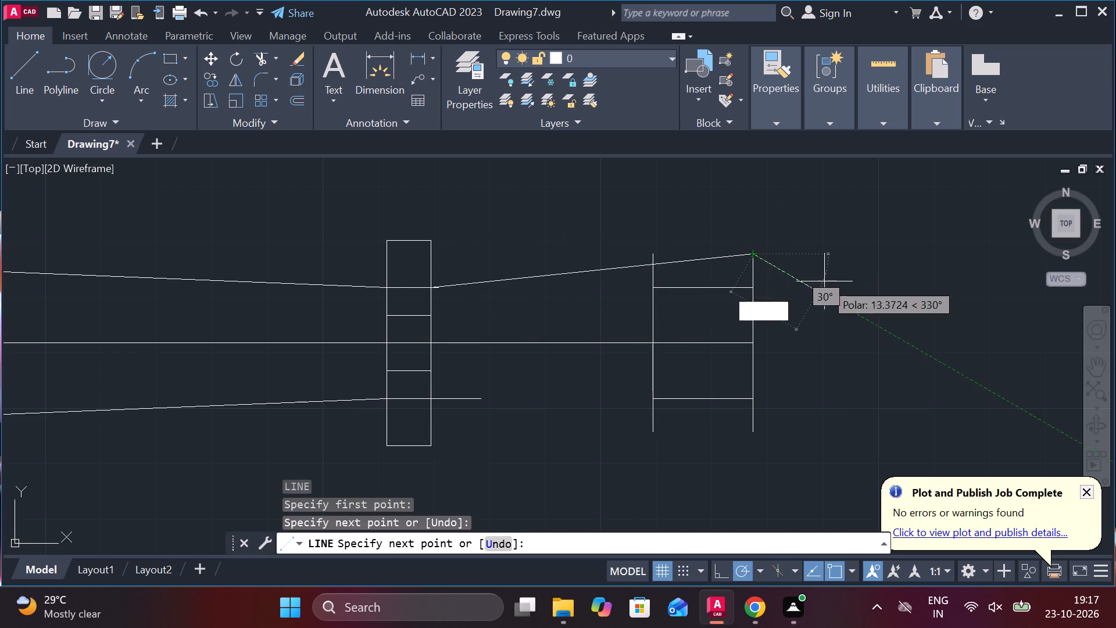
pyautogui.press('Escape')
pyautogui.press('space')
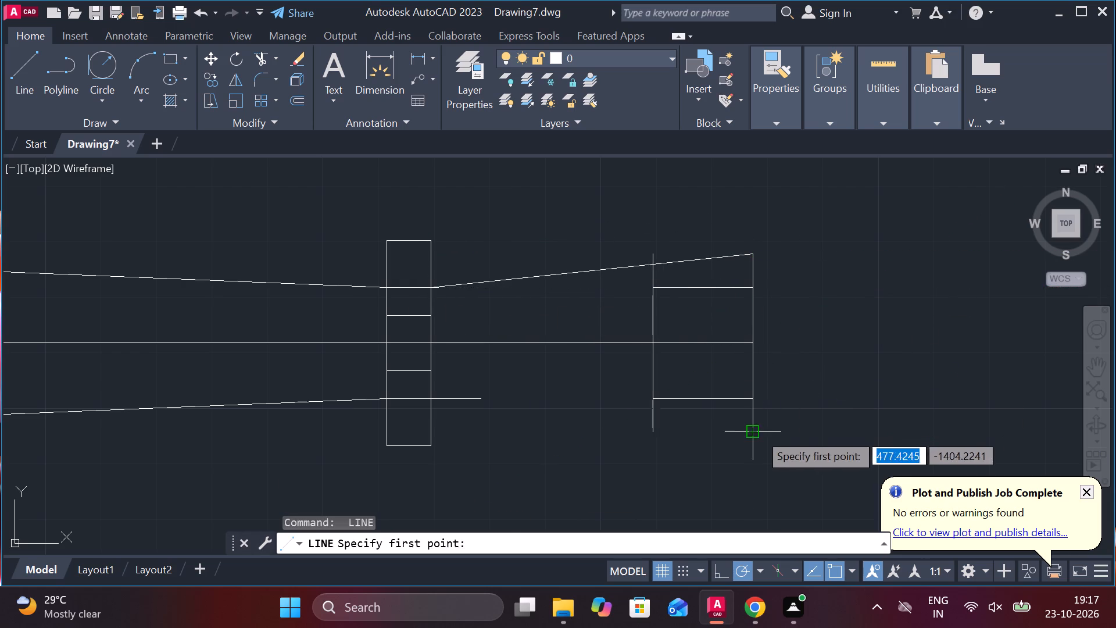
pyautogui.click(759, 433)
pyautogui.click(438, 404)
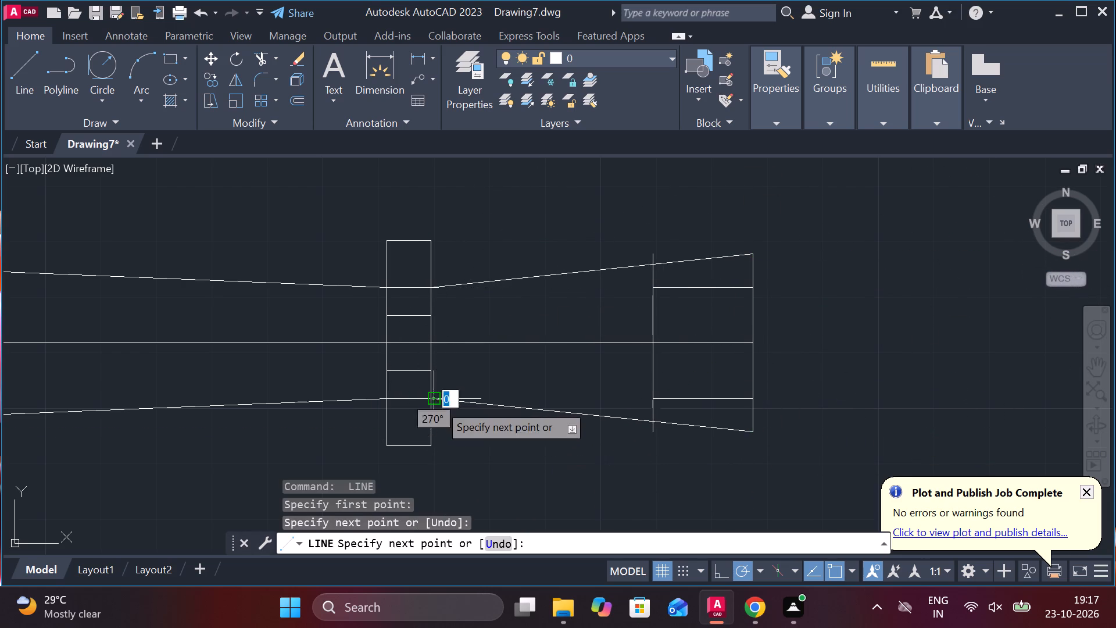
pyautogui.scroll(1, 443, 402)
pyautogui.hotkey('ctrl', 'z')
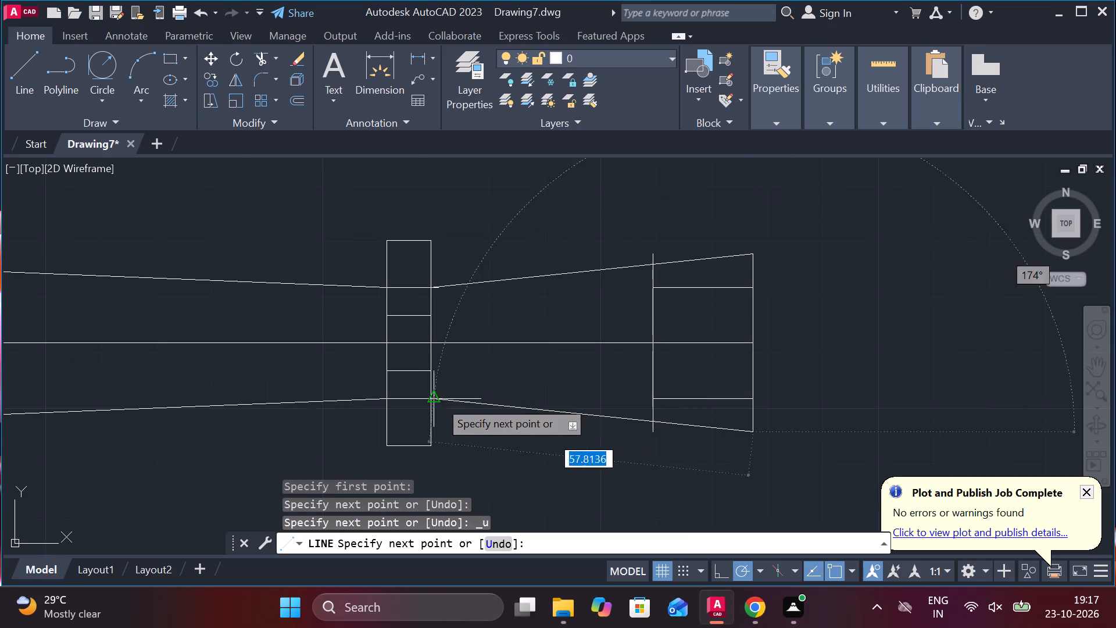
pyautogui.scroll(3, 439, 400)
pyautogui.click(396, 392)
pyautogui.scroll(-2, 473, 409)
pyautogui.press('Escape')
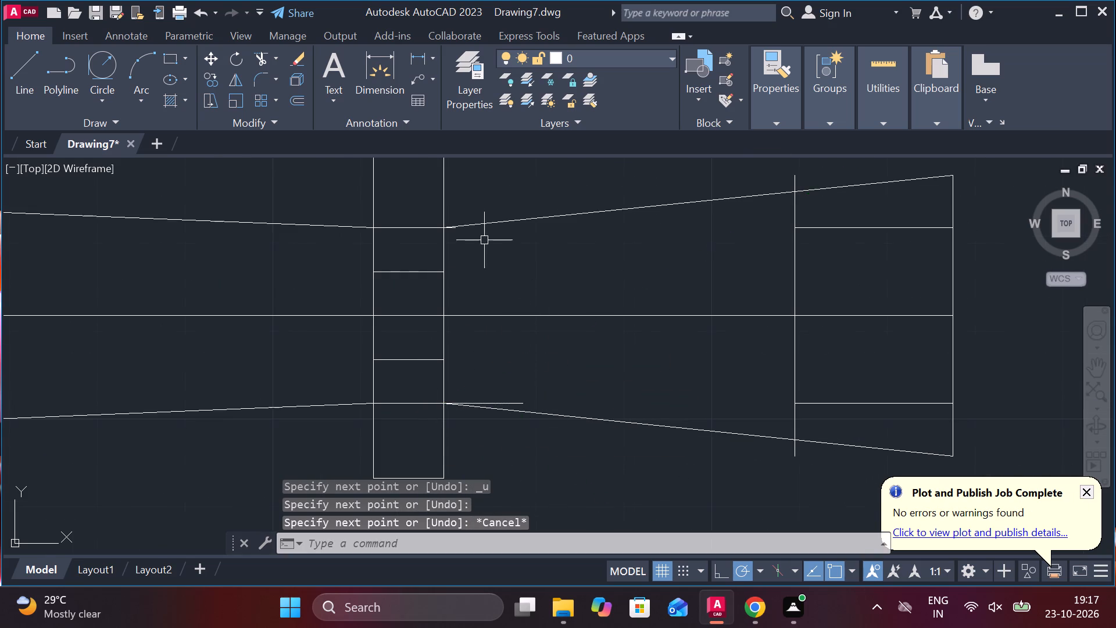
# Trim the overhanging ends of the upper and lower horizontal lines beyond the collar's outer face.
pyautogui.scroll(2, 462, 217)
pyautogui.scroll(3, 418, 263)
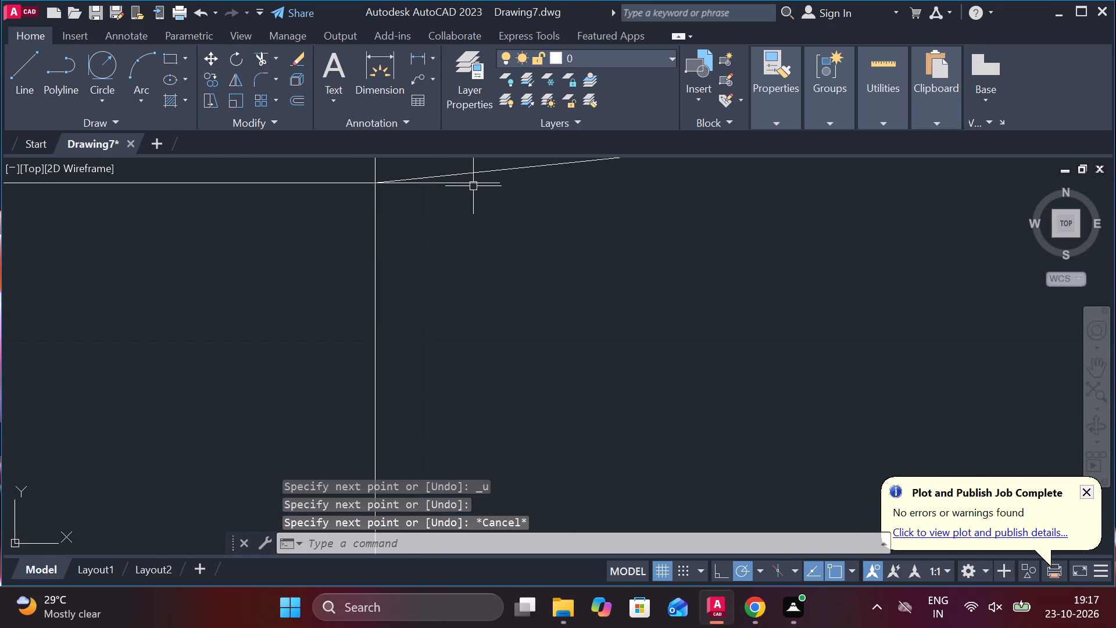
pyautogui.press('t')
pyautogui.press('r')
pyautogui.press('space')
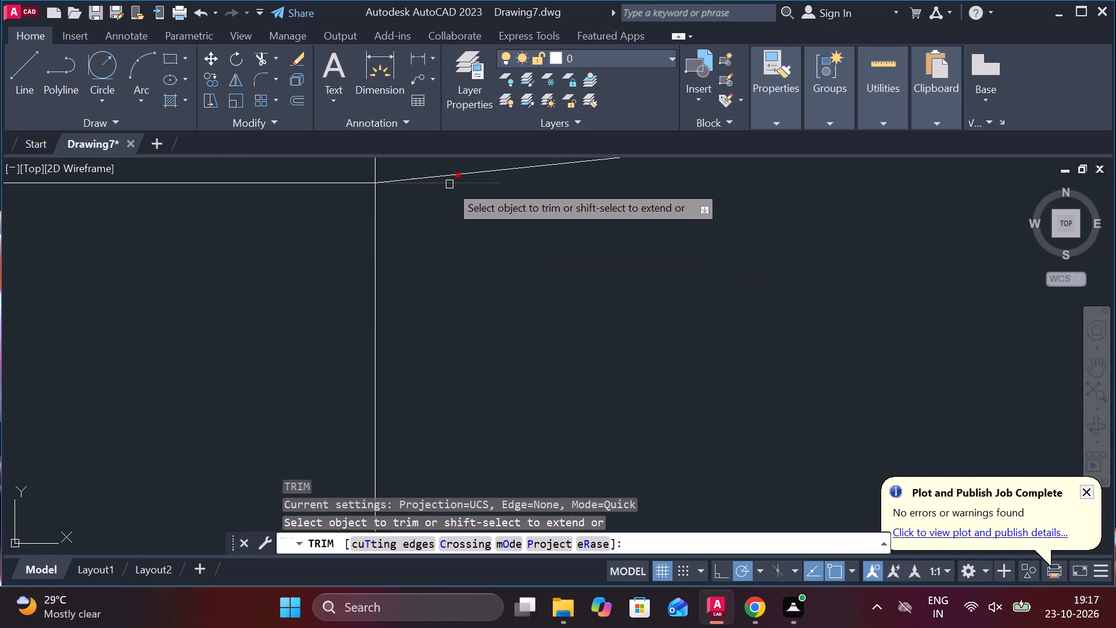
pyautogui.click(450, 181)
pyautogui.scroll(-3, 544, 277)
pyautogui.moveTo(611, 402); pyautogui.dragTo(616, 232, button='middle')
pyautogui.scroll(-1, 626, 269)
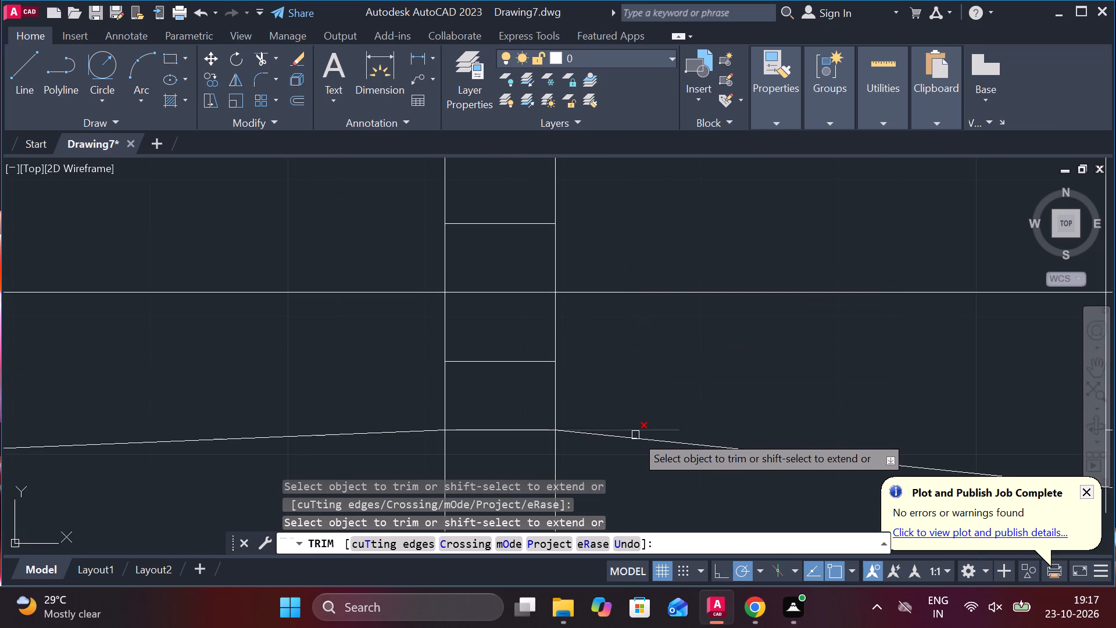
pyautogui.click(636, 431)
pyautogui.scroll(-3, 656, 419)
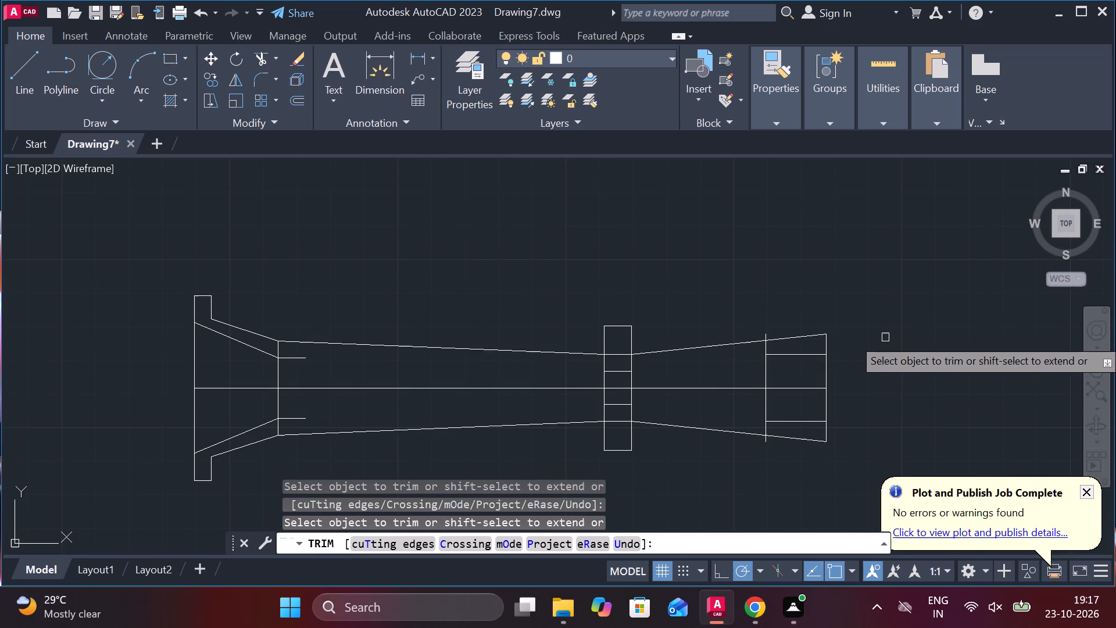
pyautogui.scroll(1, 856, 358)
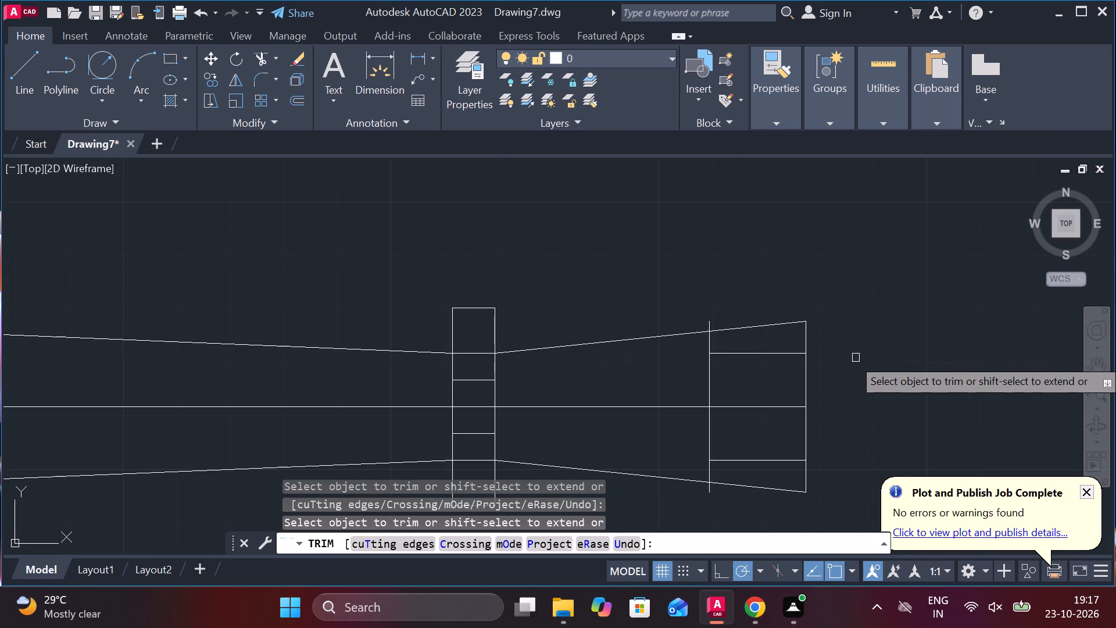
pyautogui.press('Escape')
# Draw two slanted bore lines from the collar bore's outer corners to the inner ends of the upper and lower end-bore lines.
pyautogui.press('l')
pyautogui.press('Return')
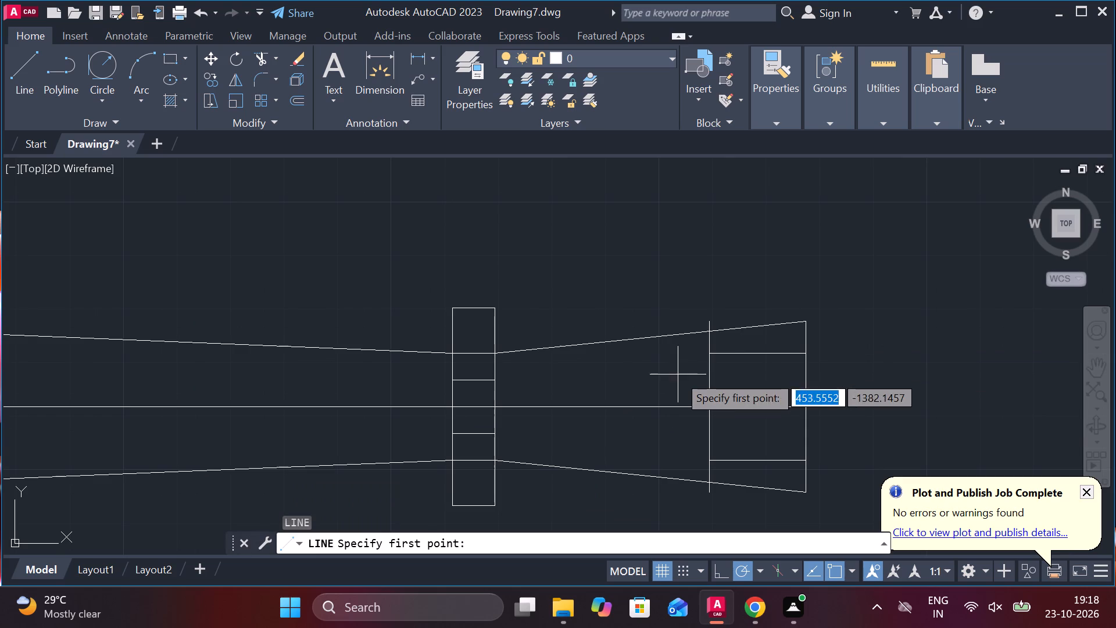
pyautogui.click(503, 380)
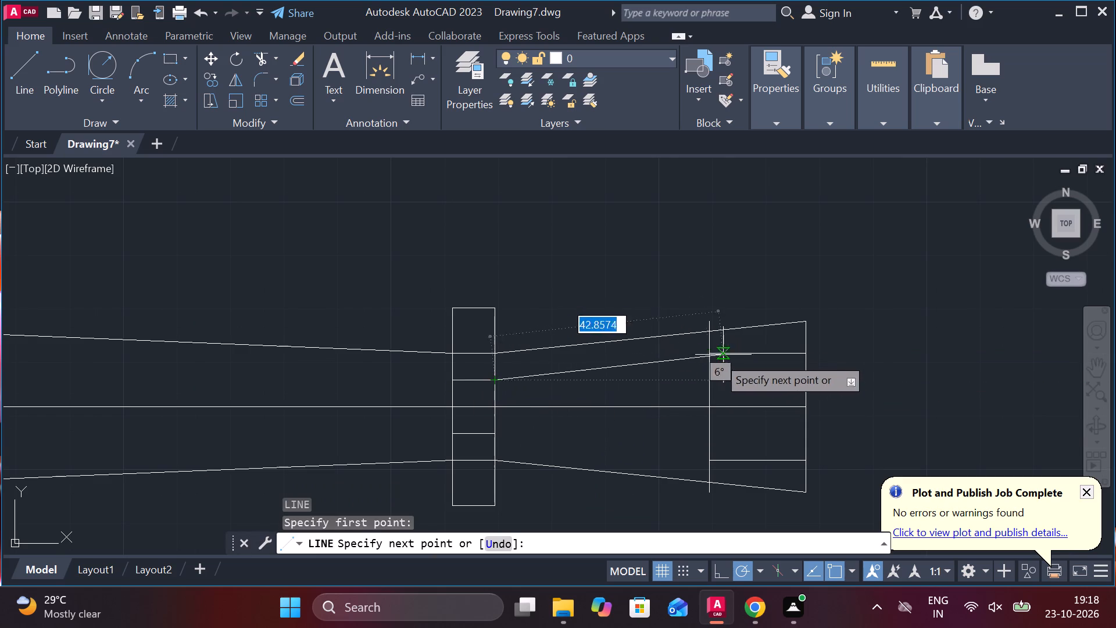
pyautogui.click(711, 355)
pyautogui.press('Escape')
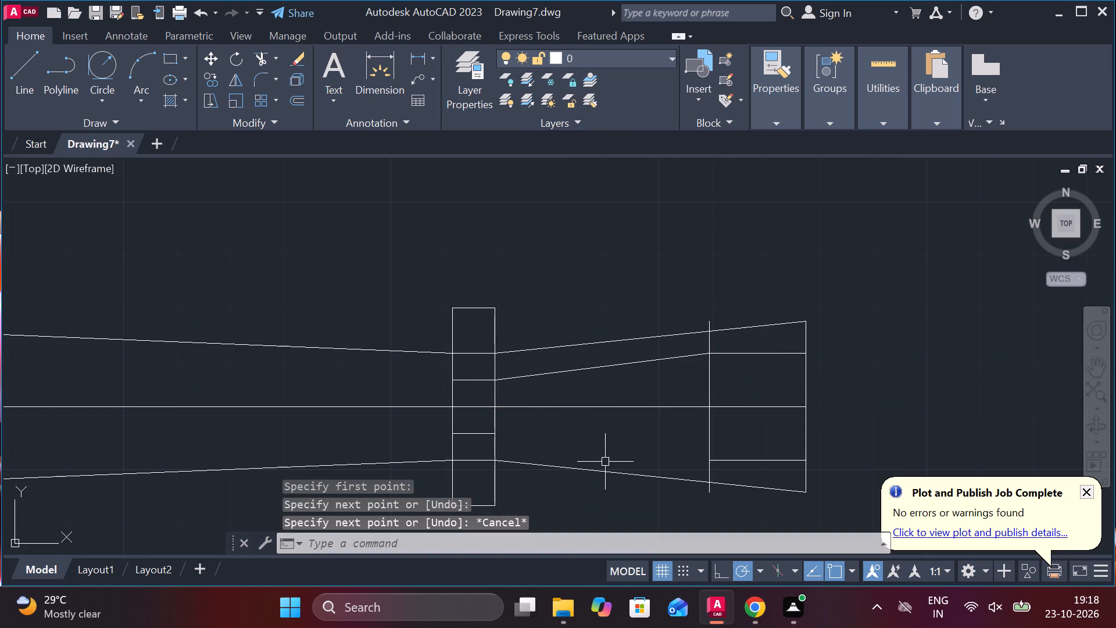
pyautogui.press('space')
pyautogui.click(509, 444)
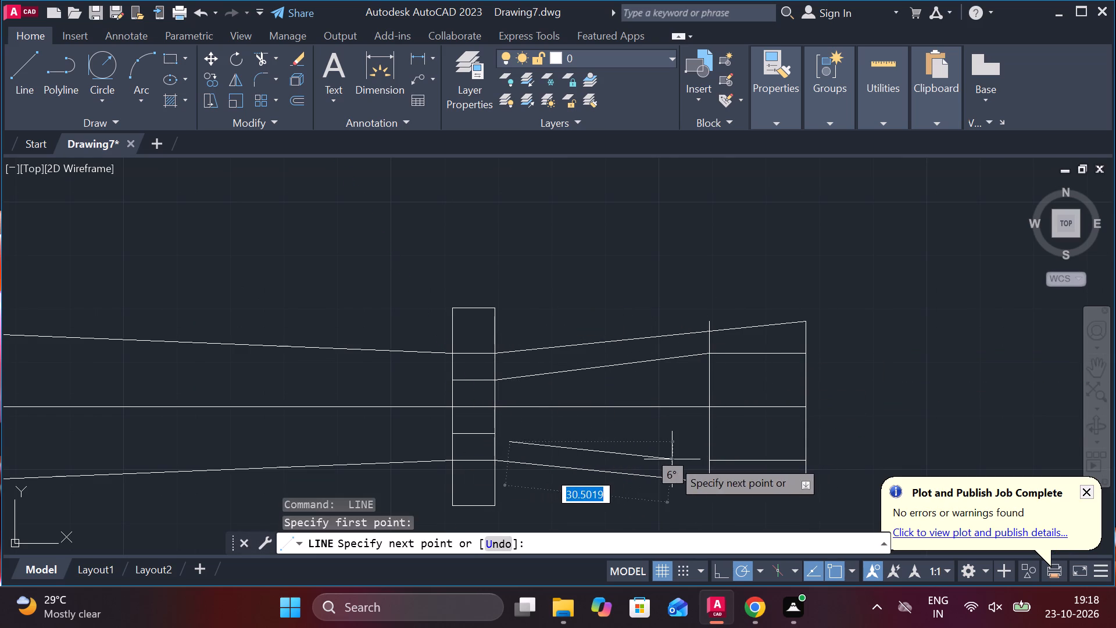
pyautogui.press('Escape')
pyautogui.press('space')
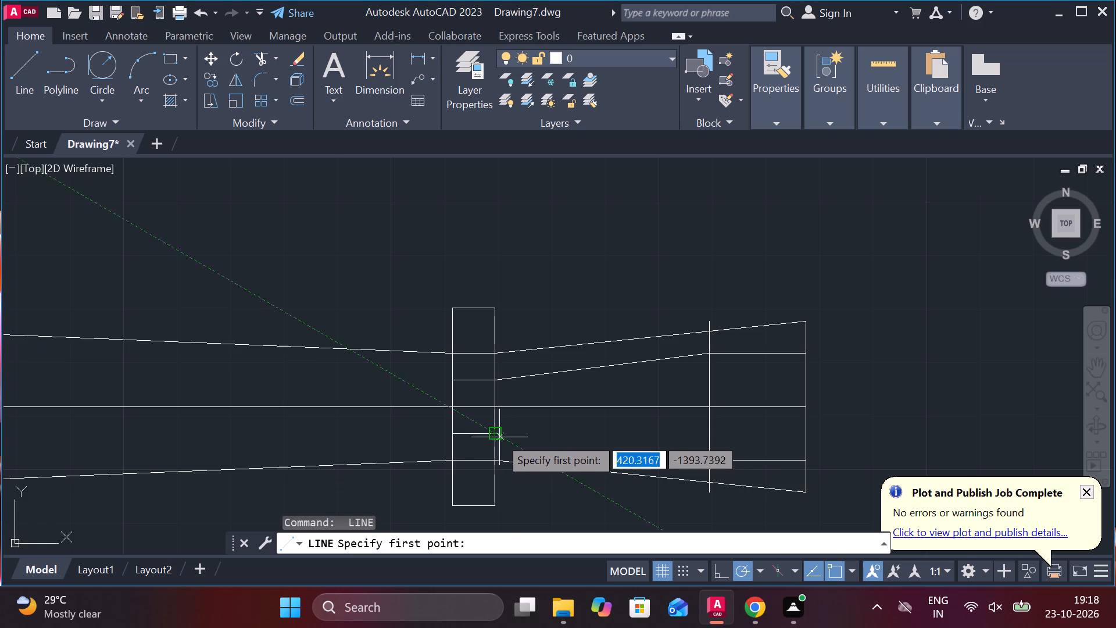
pyautogui.click(497, 435)
pyautogui.click(714, 461)
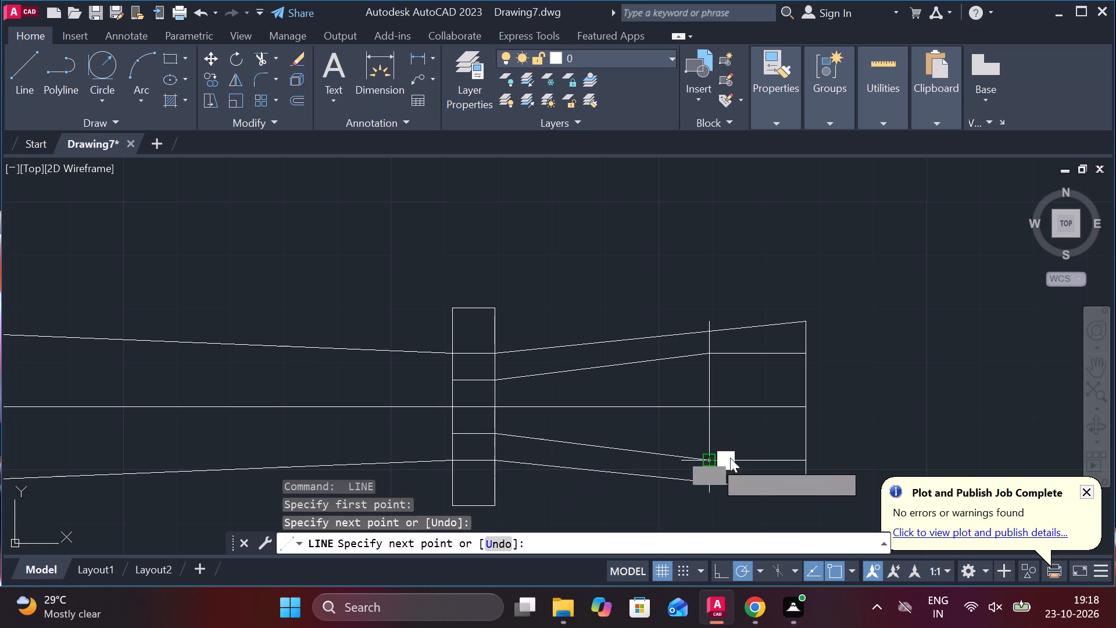
pyautogui.press('Escape')
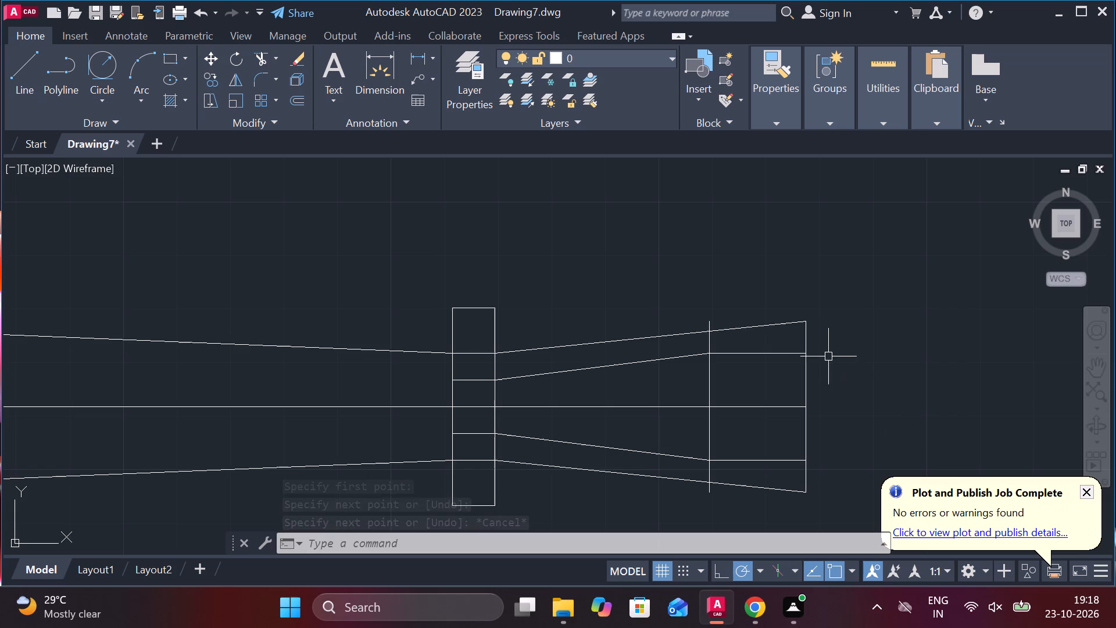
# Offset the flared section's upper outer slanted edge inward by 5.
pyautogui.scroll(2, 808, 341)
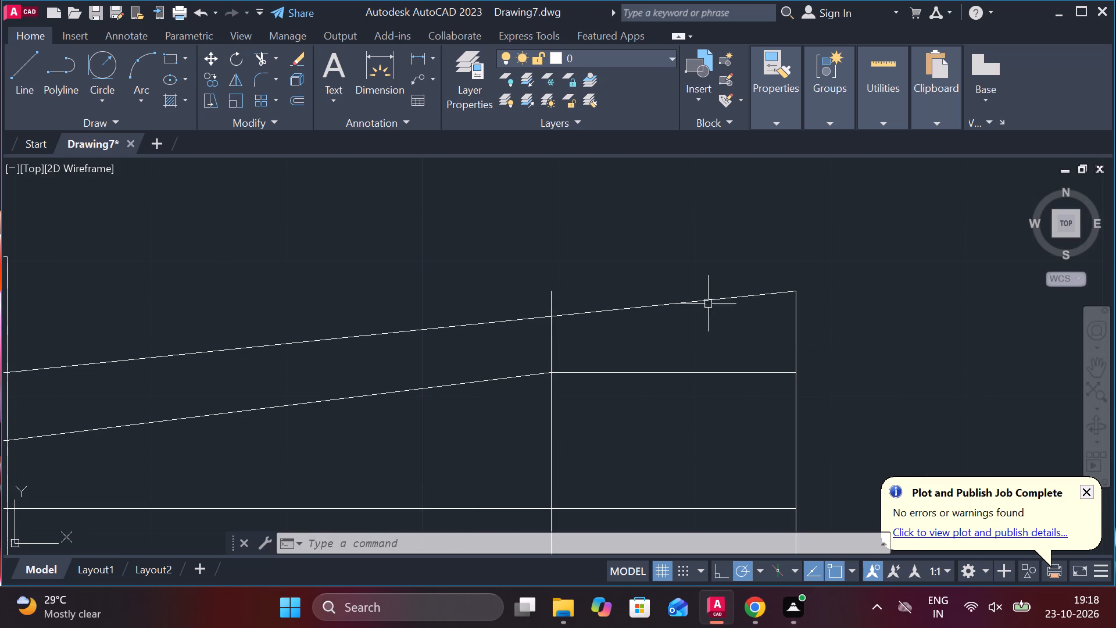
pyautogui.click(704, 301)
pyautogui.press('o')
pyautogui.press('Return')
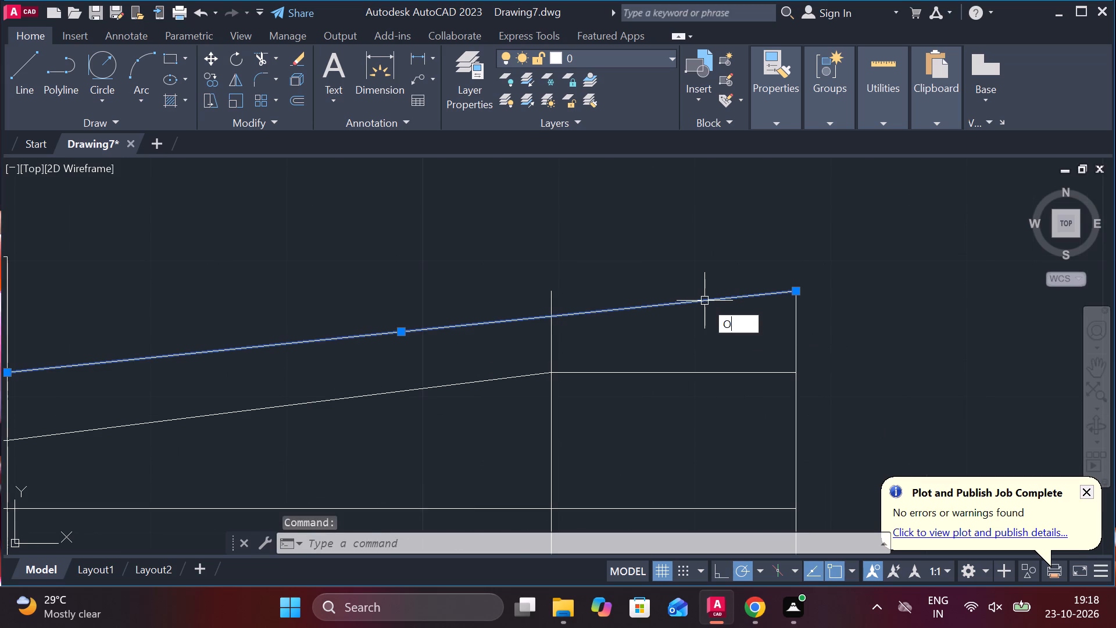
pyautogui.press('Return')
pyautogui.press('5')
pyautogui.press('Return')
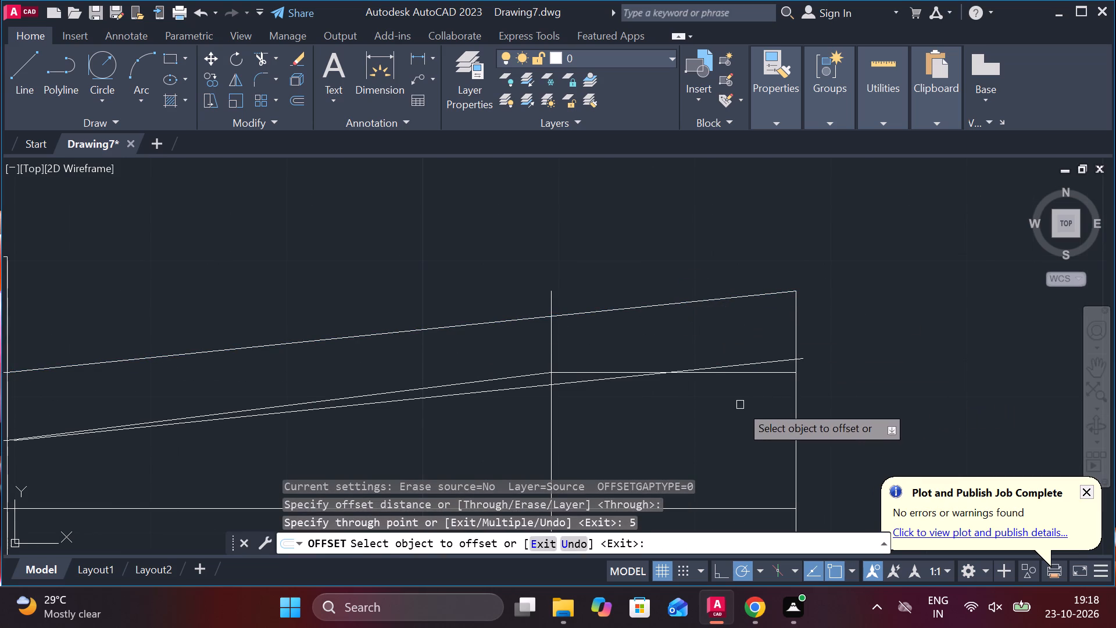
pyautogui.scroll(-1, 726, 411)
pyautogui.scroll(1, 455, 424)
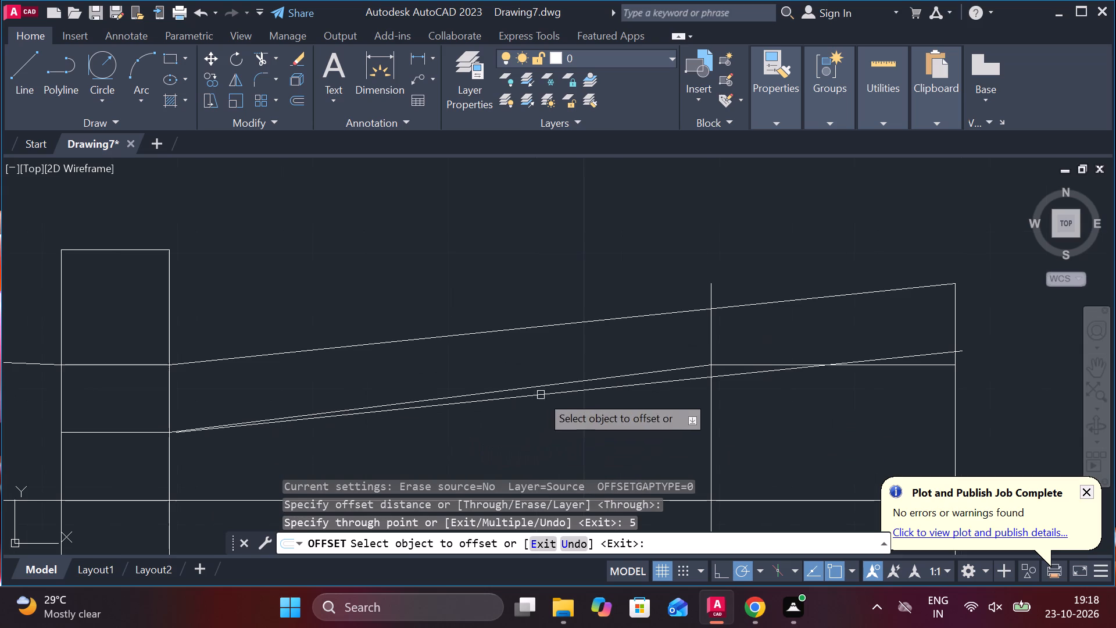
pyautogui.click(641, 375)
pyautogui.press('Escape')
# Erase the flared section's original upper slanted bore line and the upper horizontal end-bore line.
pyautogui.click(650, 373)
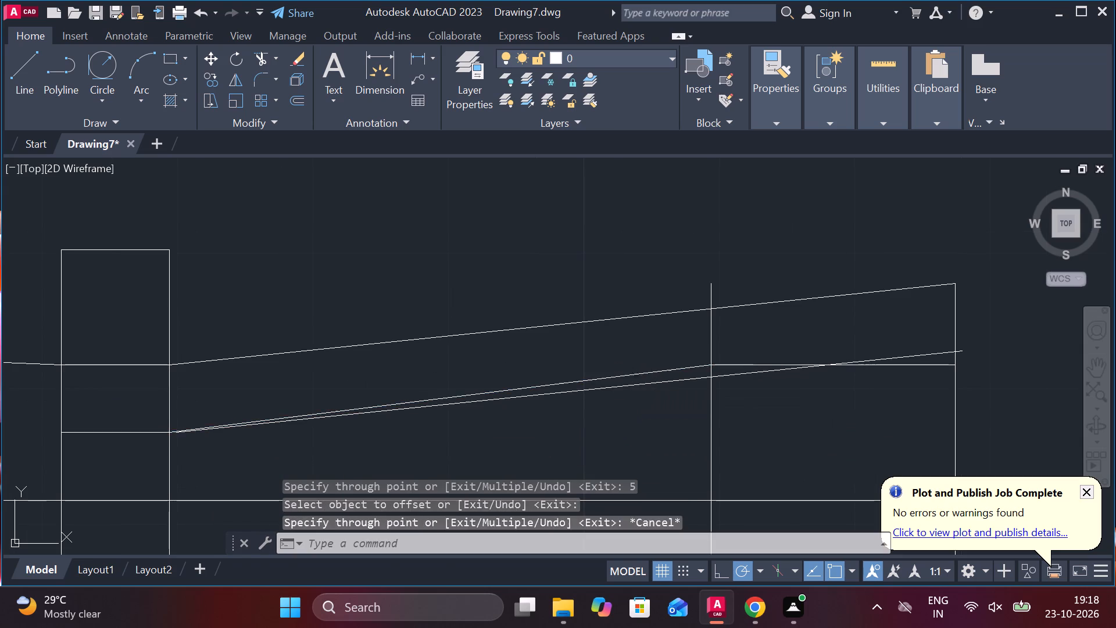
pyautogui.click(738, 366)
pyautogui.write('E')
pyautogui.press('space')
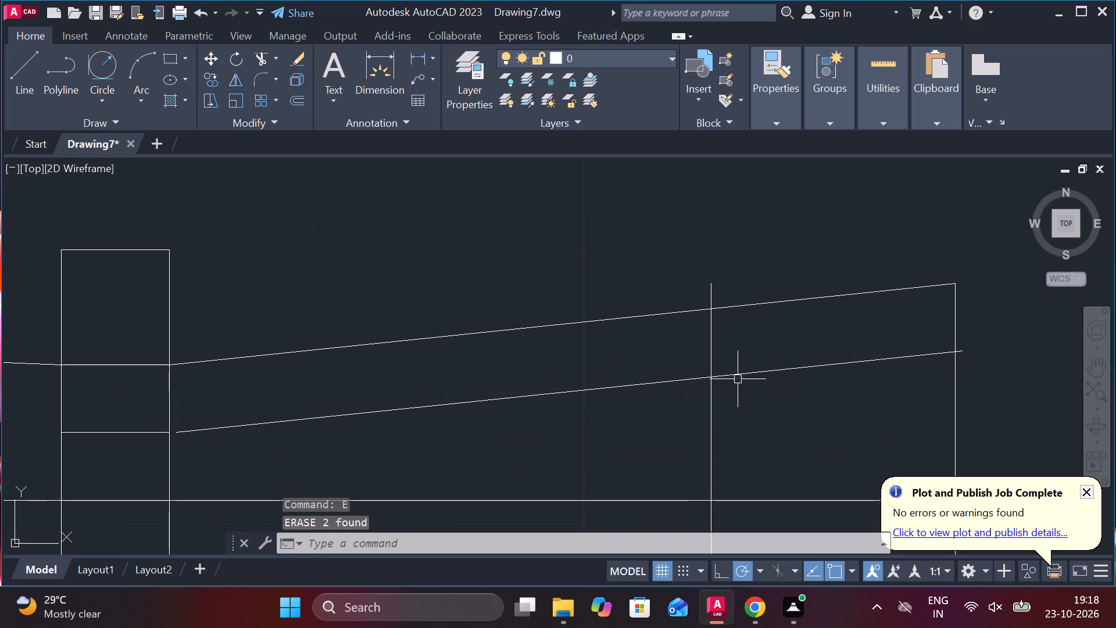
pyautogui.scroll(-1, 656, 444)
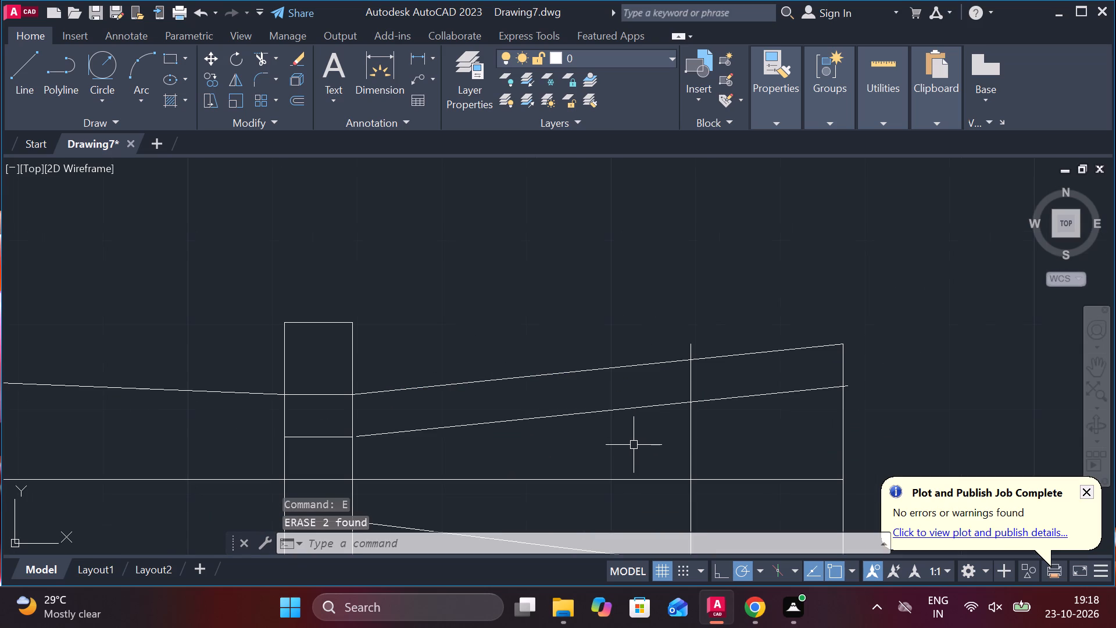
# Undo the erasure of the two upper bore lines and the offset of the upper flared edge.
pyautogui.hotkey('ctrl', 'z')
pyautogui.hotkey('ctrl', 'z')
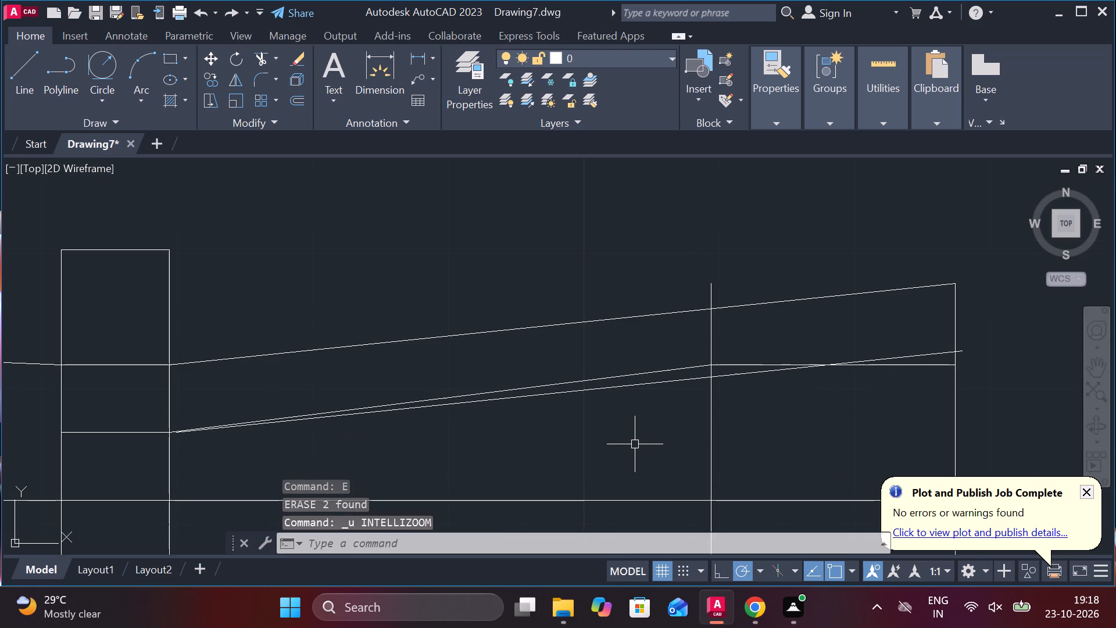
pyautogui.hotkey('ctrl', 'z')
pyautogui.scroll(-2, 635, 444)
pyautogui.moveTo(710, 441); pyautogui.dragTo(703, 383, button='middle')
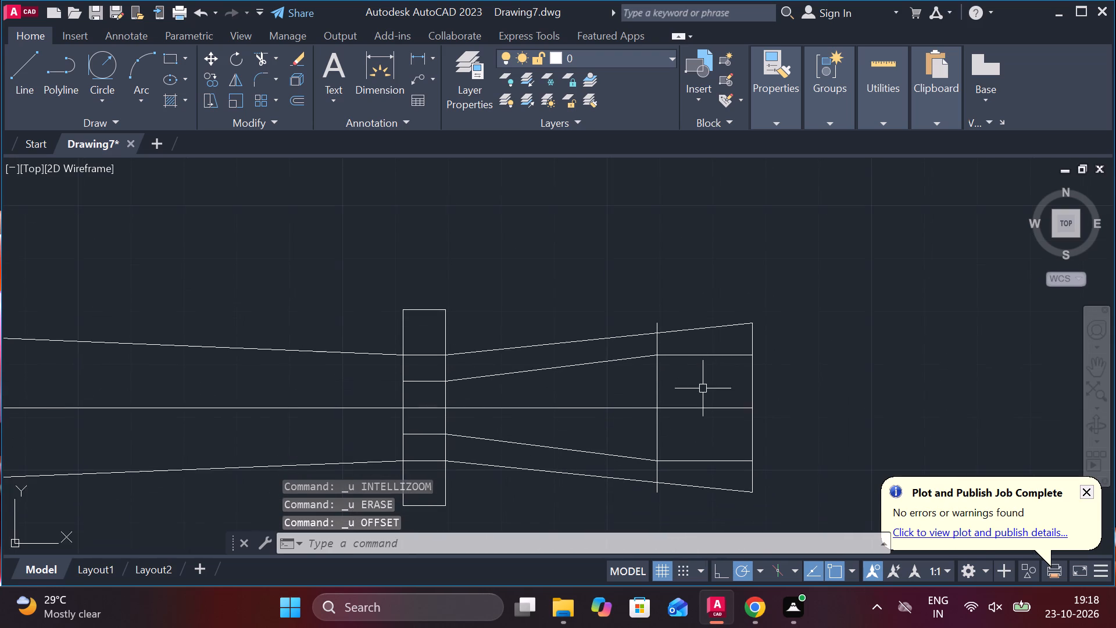
# Erase the upper and lower horizontal end-bore lines at the wide end of the flared section.
pyautogui.scroll(2, 703, 388)
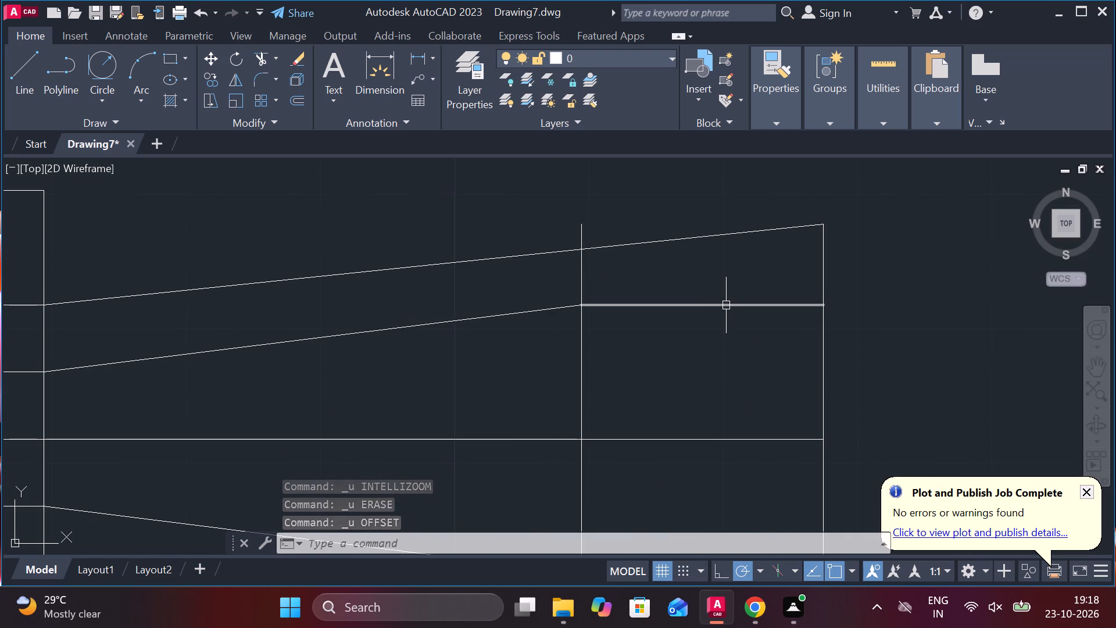
pyautogui.click(726, 305)
pyautogui.scroll(-2, 732, 333)
pyautogui.click(728, 426)
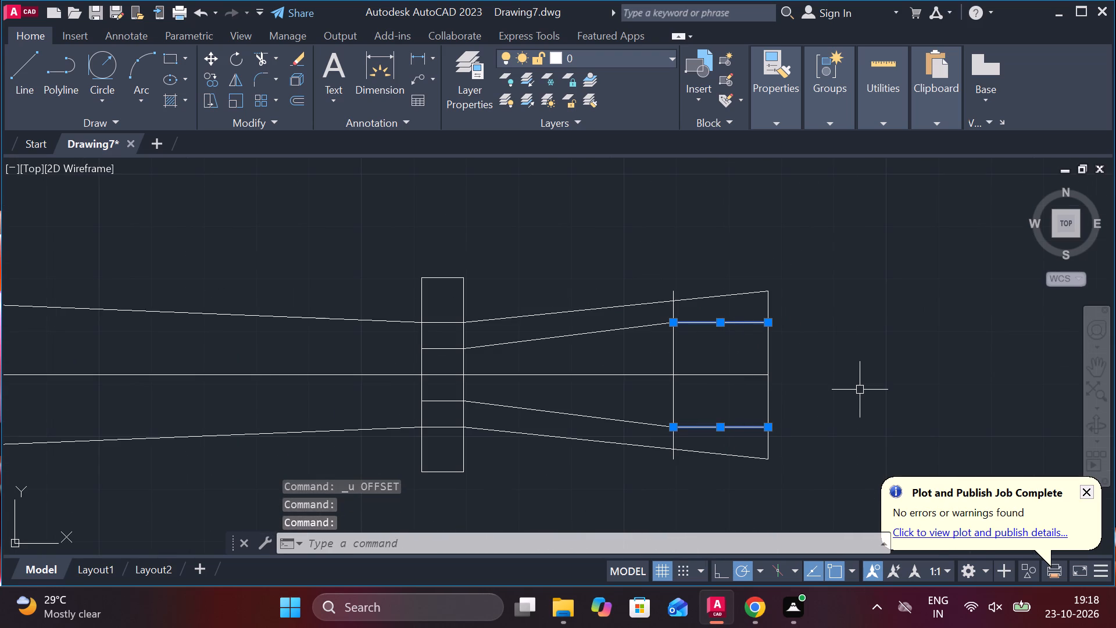
pyautogui.write('E')
pyautogui.press('space')
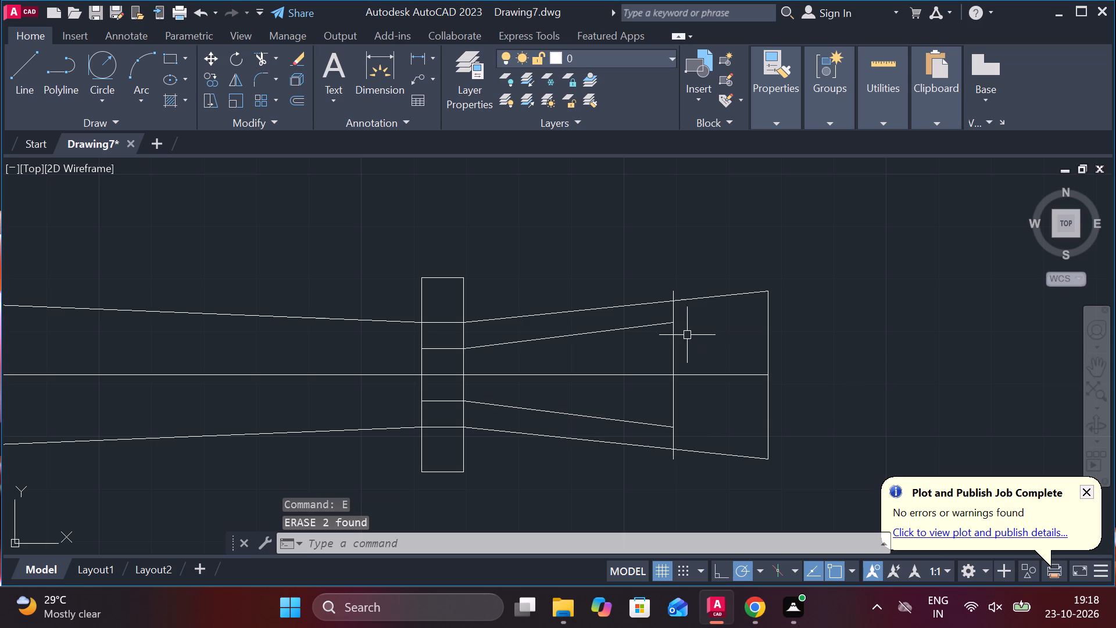
# Draw the stem's upper and lower bore lines from the ends of the flange's tapered bore to the collar bore's inner corners.
pyautogui.scroll(2, 681, 329)
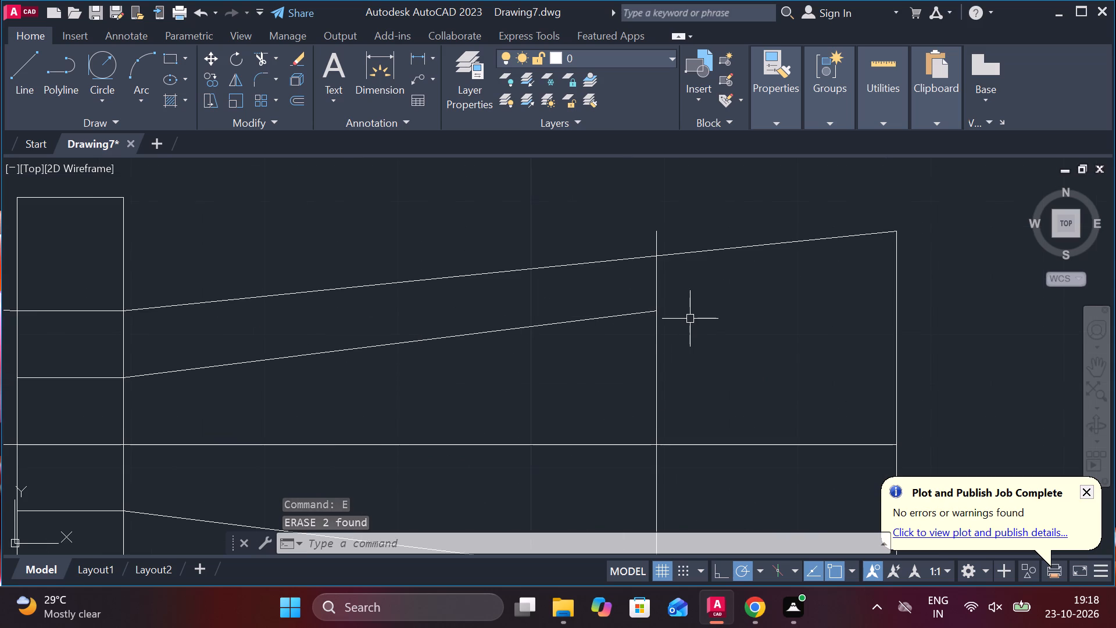
pyautogui.scroll(-2, 524, 357)
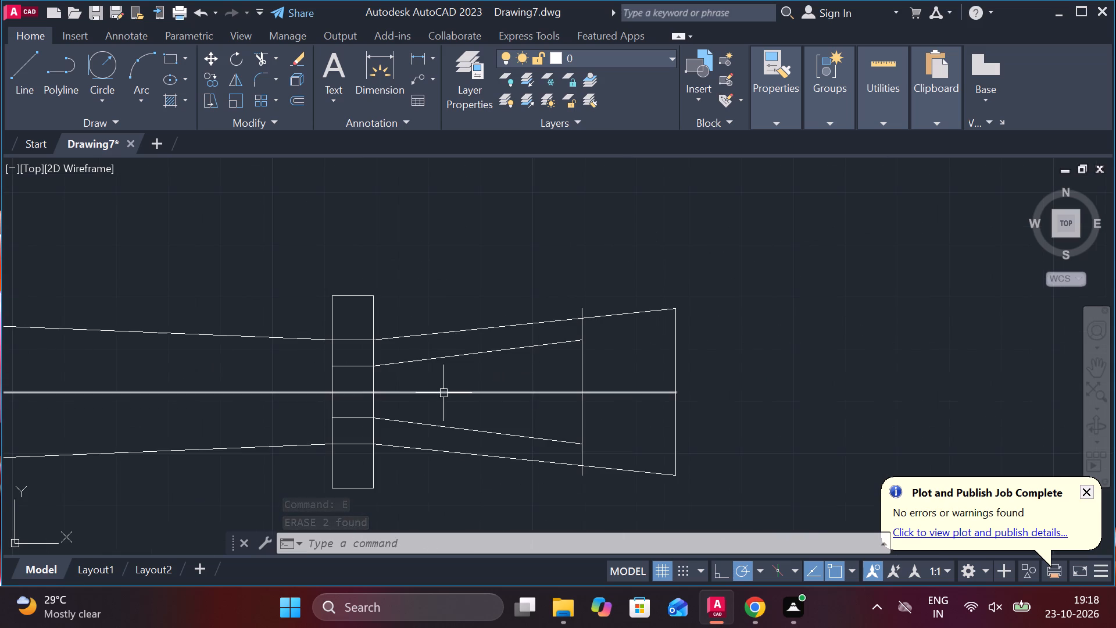
pyautogui.moveTo(457, 396); pyautogui.dragTo(666, 377, button='middle')
pyautogui.moveTo(336, 384); pyautogui.dragTo(474, 393, button='middle')
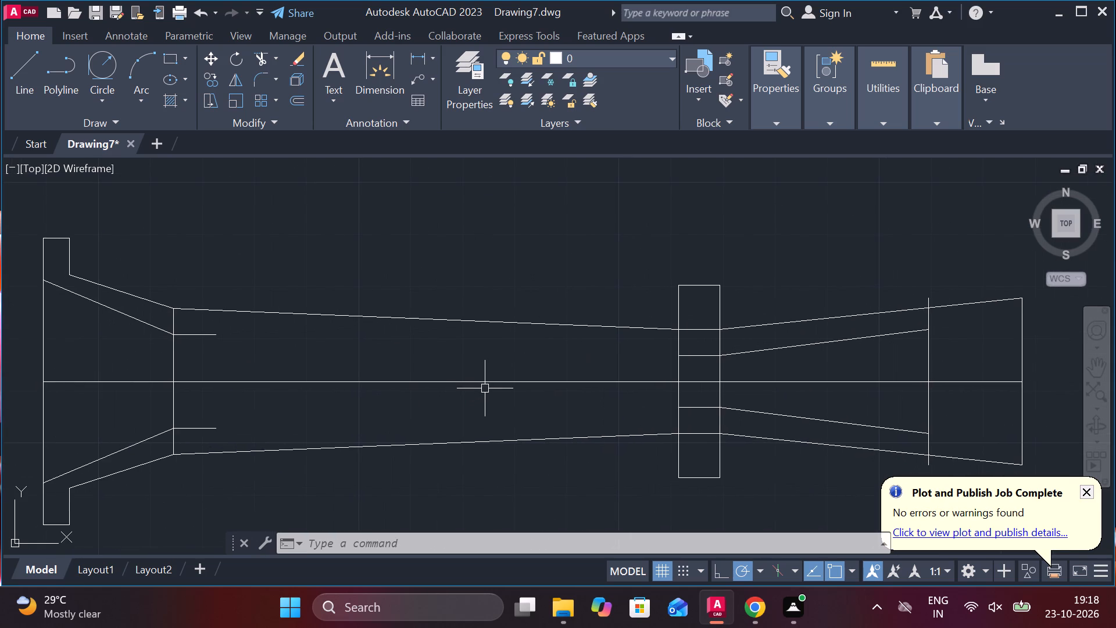
pyautogui.press('l')
pyautogui.press('Return')
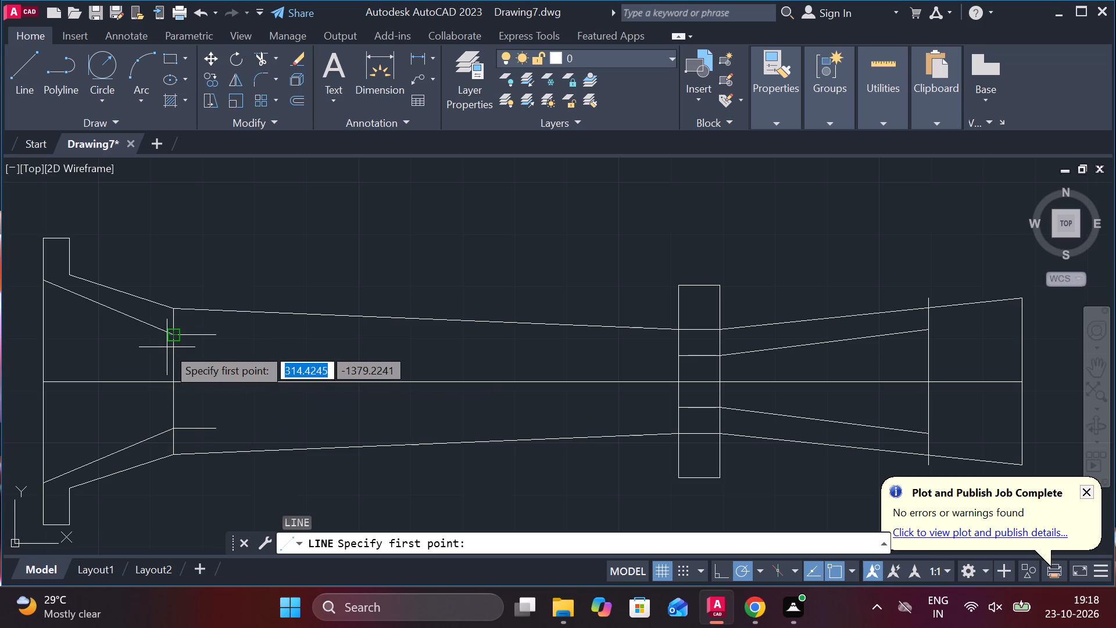
pyautogui.click(173, 338)
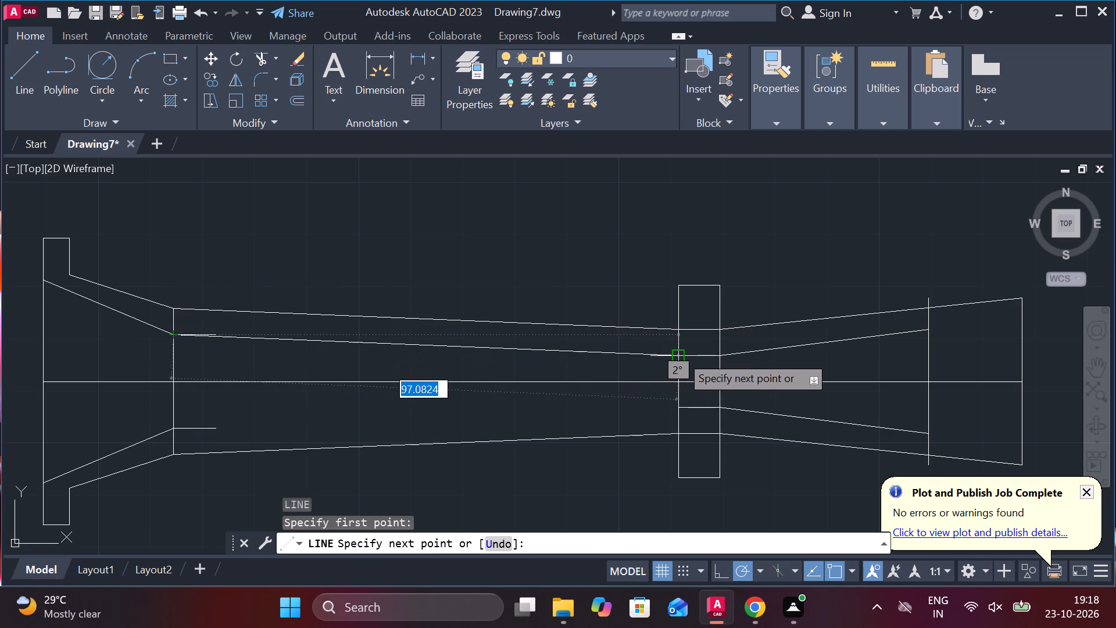
pyautogui.scroll(2, 680, 354)
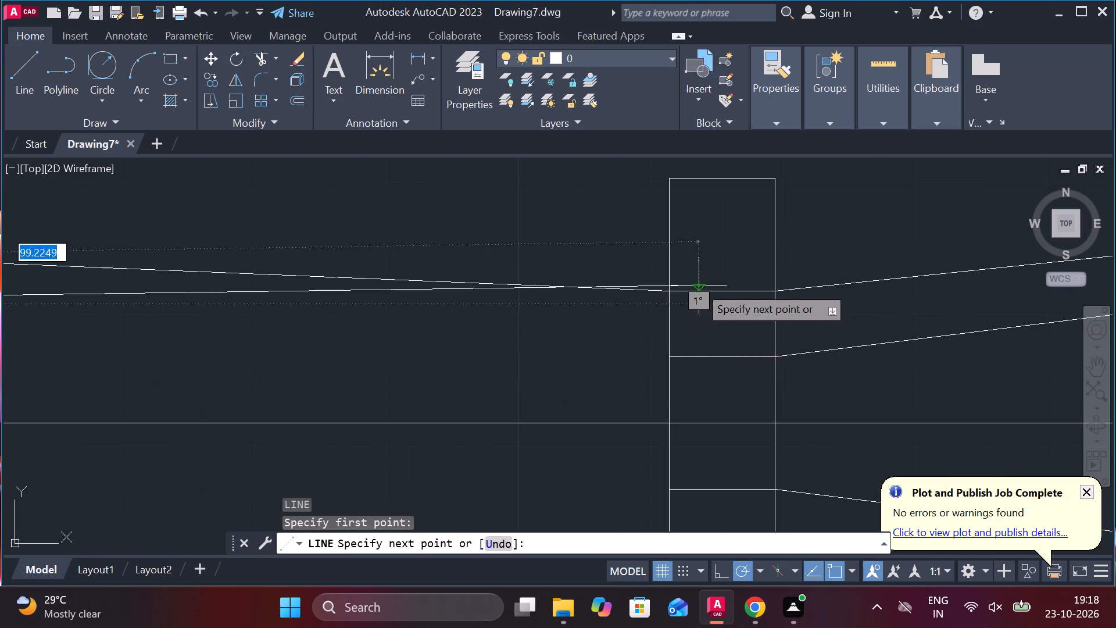
pyautogui.click(663, 359)
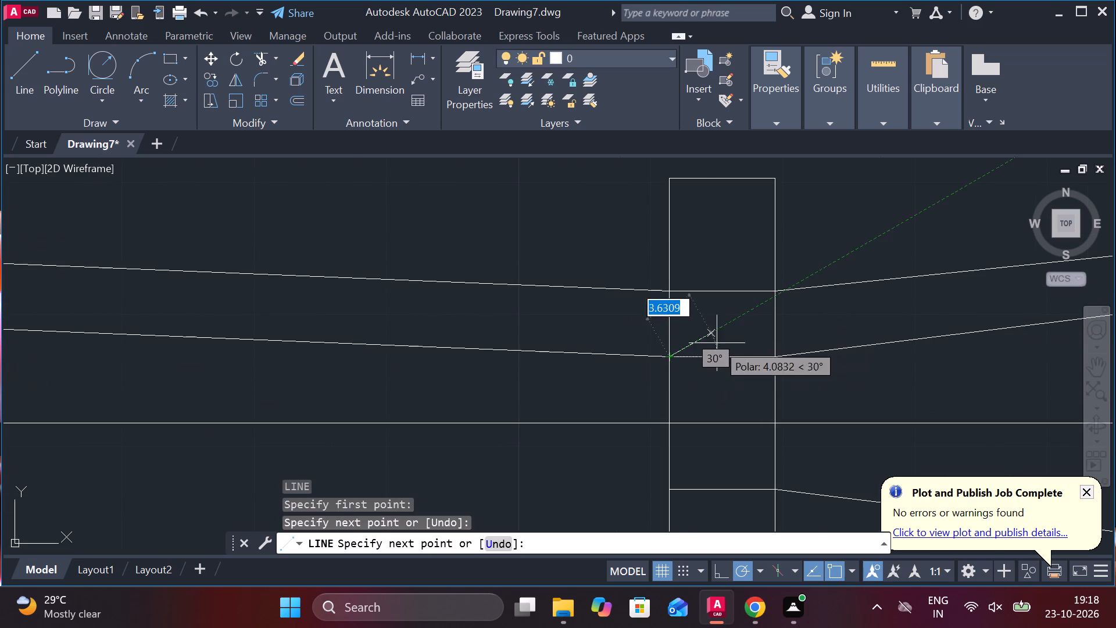
pyautogui.scroll(-2, 692, 343)
pyautogui.press('Escape')
pyautogui.press('space')
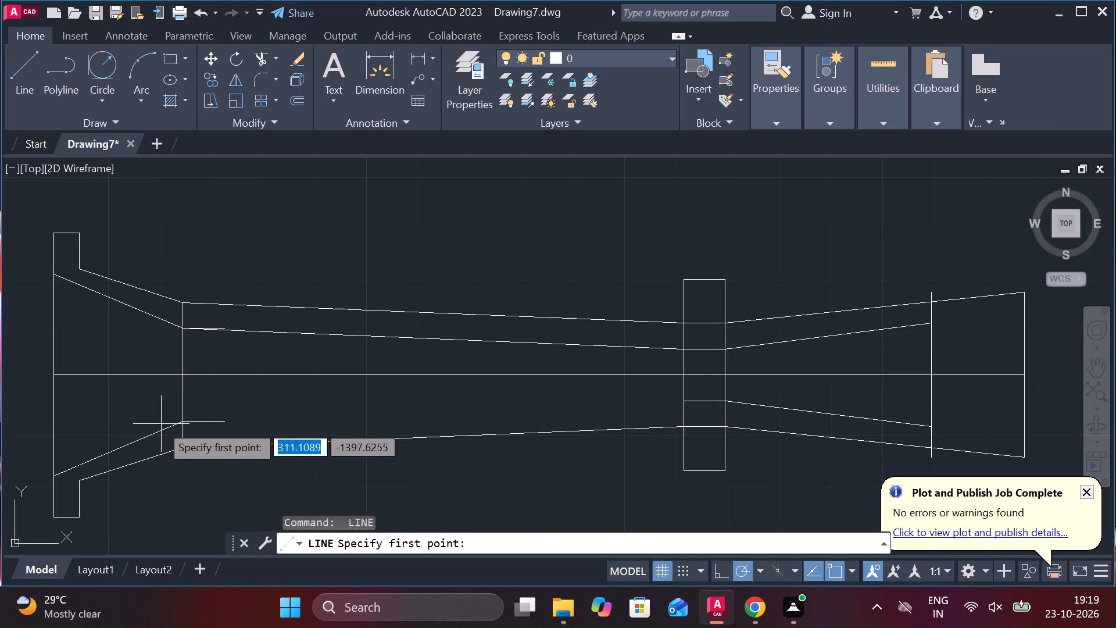
pyautogui.click(177, 420)
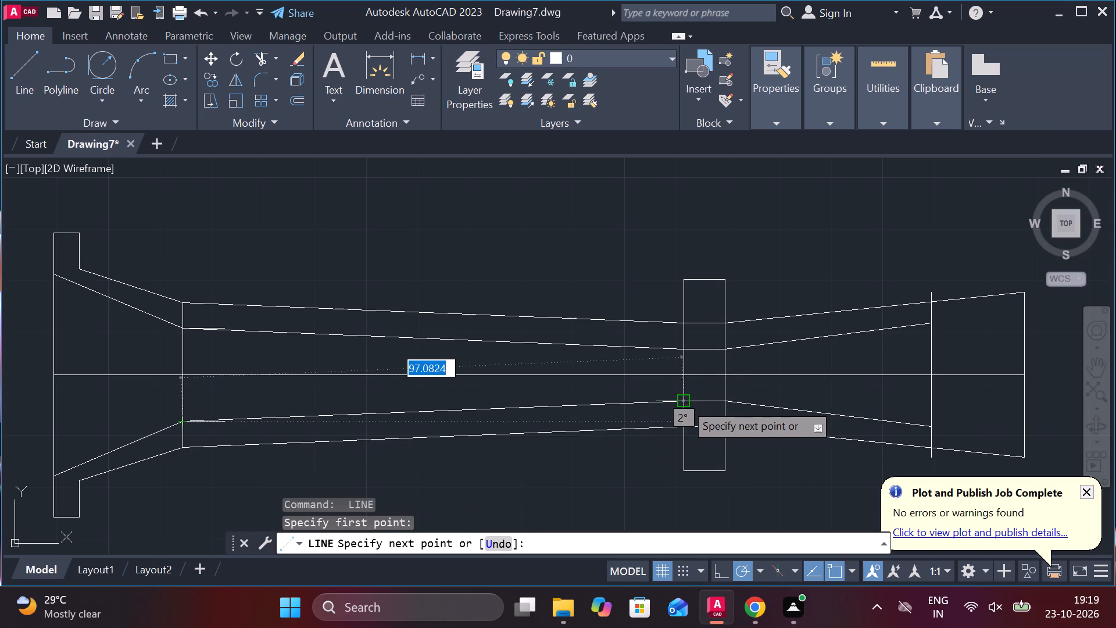
pyautogui.click(684, 402)
pyautogui.scroll(-1, 808, 379)
pyautogui.press('Escape')
# Trim the outer-edge lines crossing the collar and the collar face segments between the outer edges and the bore, above and below.
pyautogui.moveTo(777, 481); pyautogui.dragTo(721, 473, button='middle')
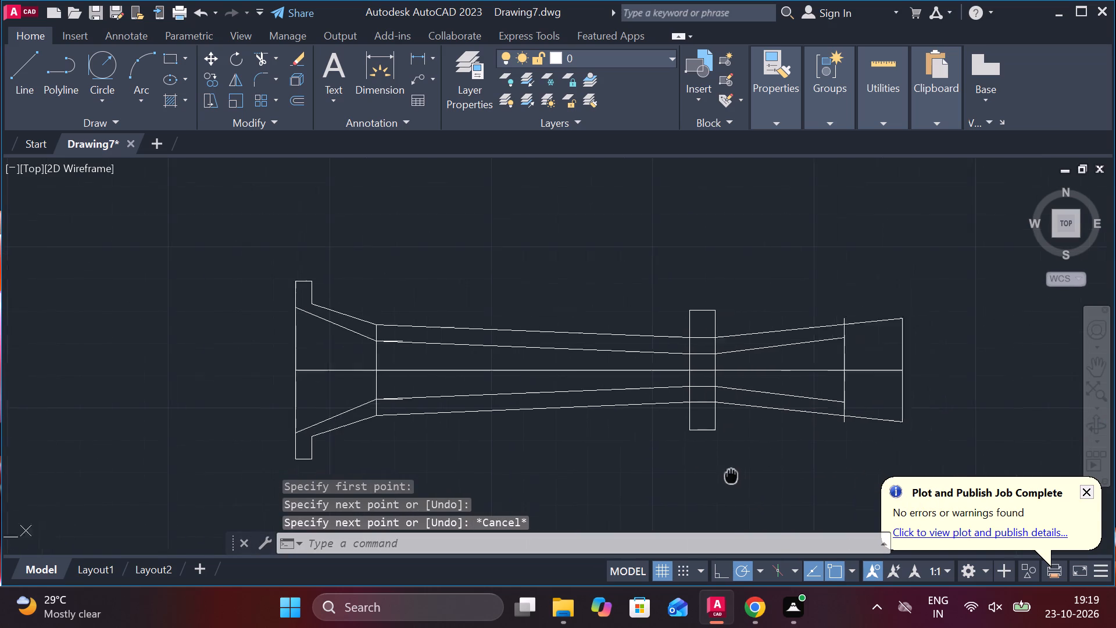
pyautogui.moveTo(721, 473); pyautogui.dragTo(703, 461, button='middle')
pyautogui.scroll(1, 688, 422)
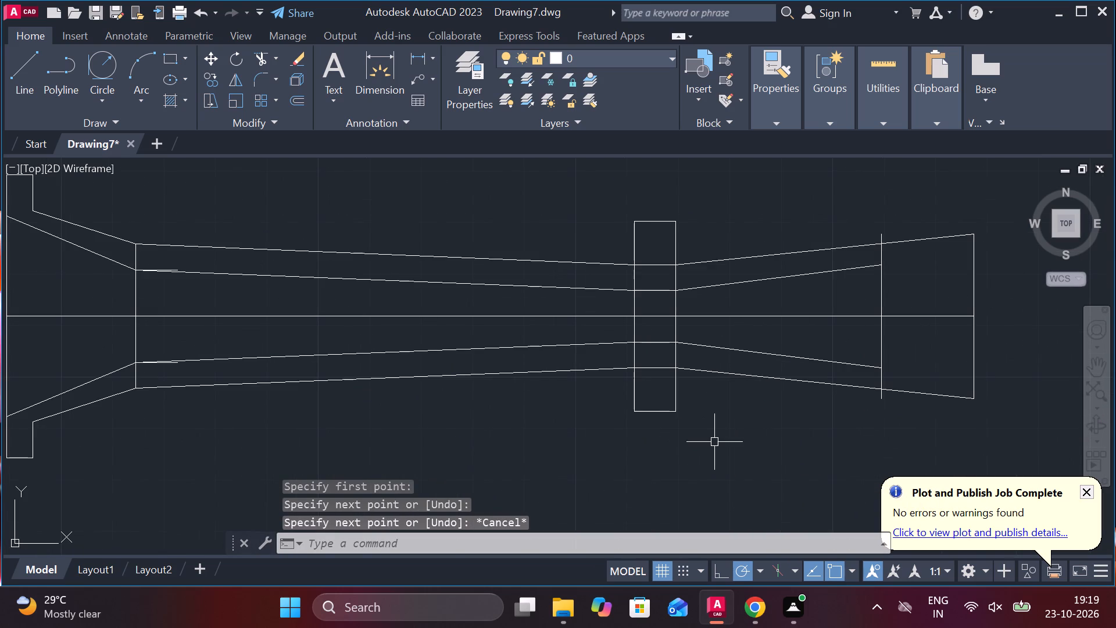
pyautogui.write('TR')
pyautogui.press('space')
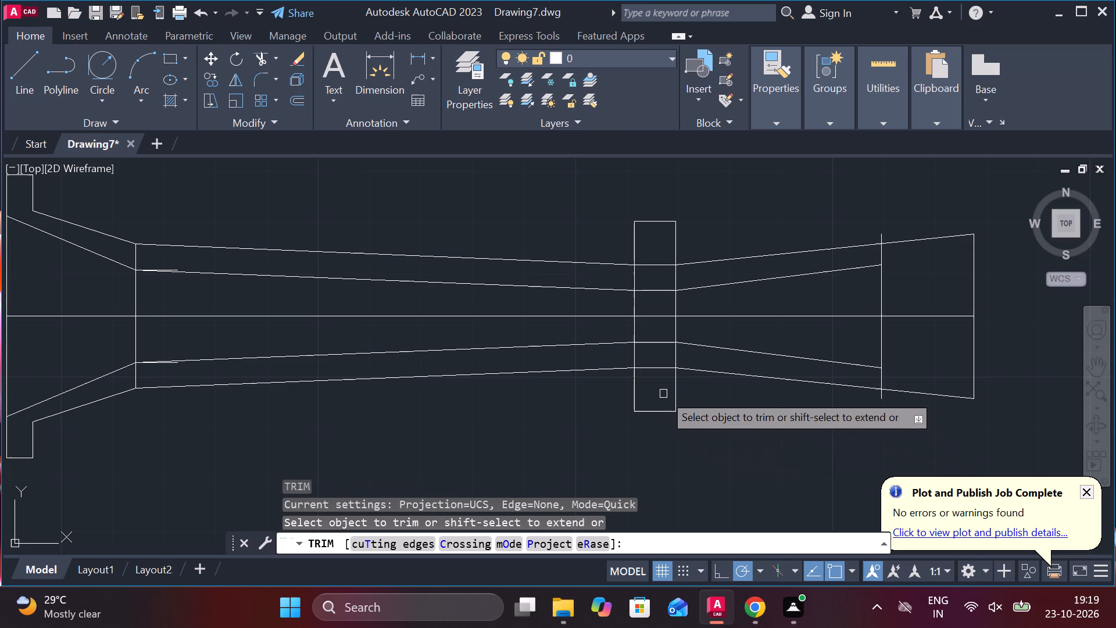
pyautogui.click(658, 372)
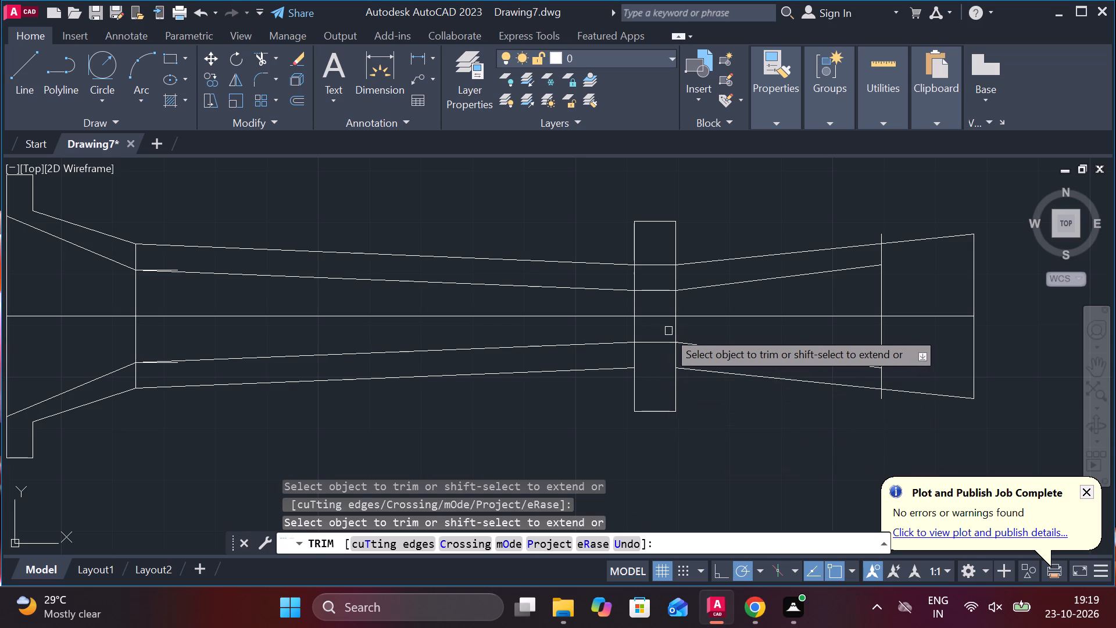
pyautogui.click(646, 262)
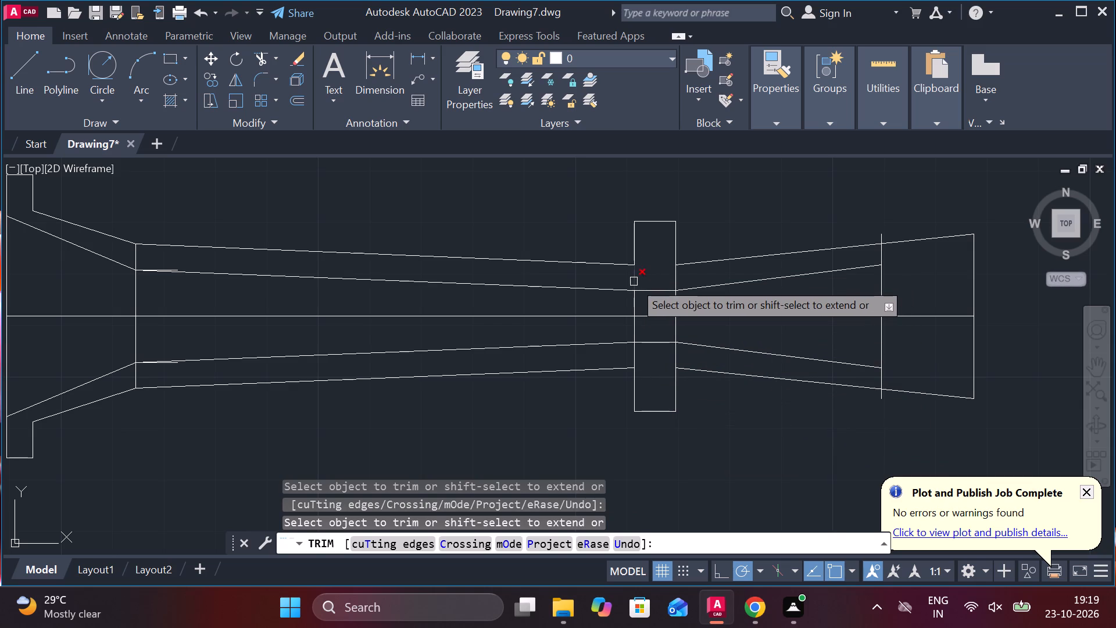
pyautogui.click(634, 281)
pyautogui.click(675, 277)
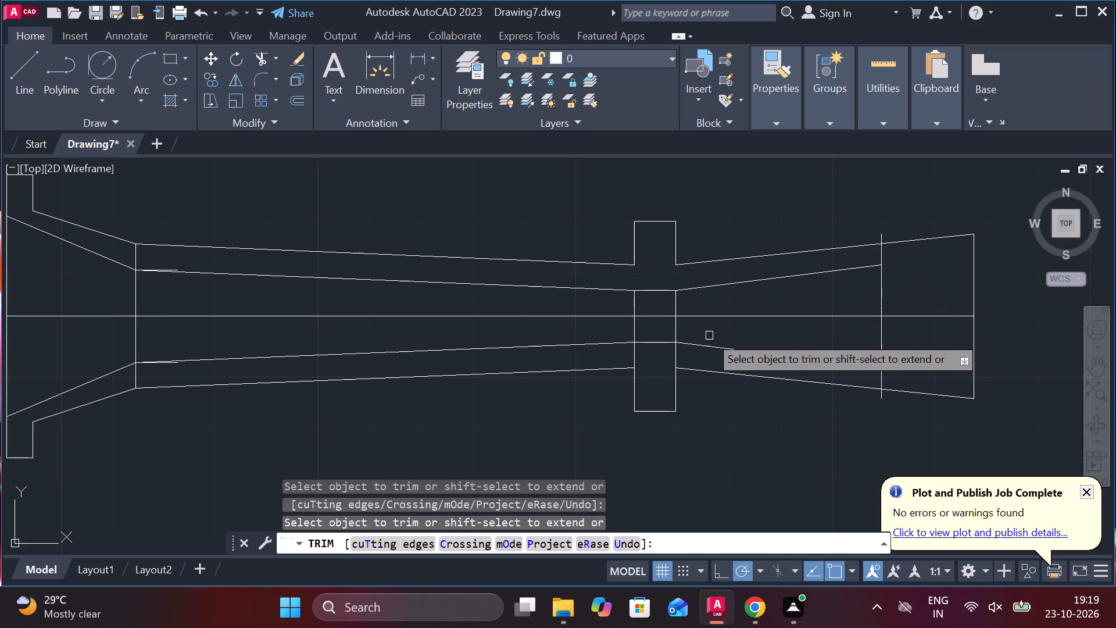
pyautogui.click(636, 356)
pyautogui.click(672, 356)
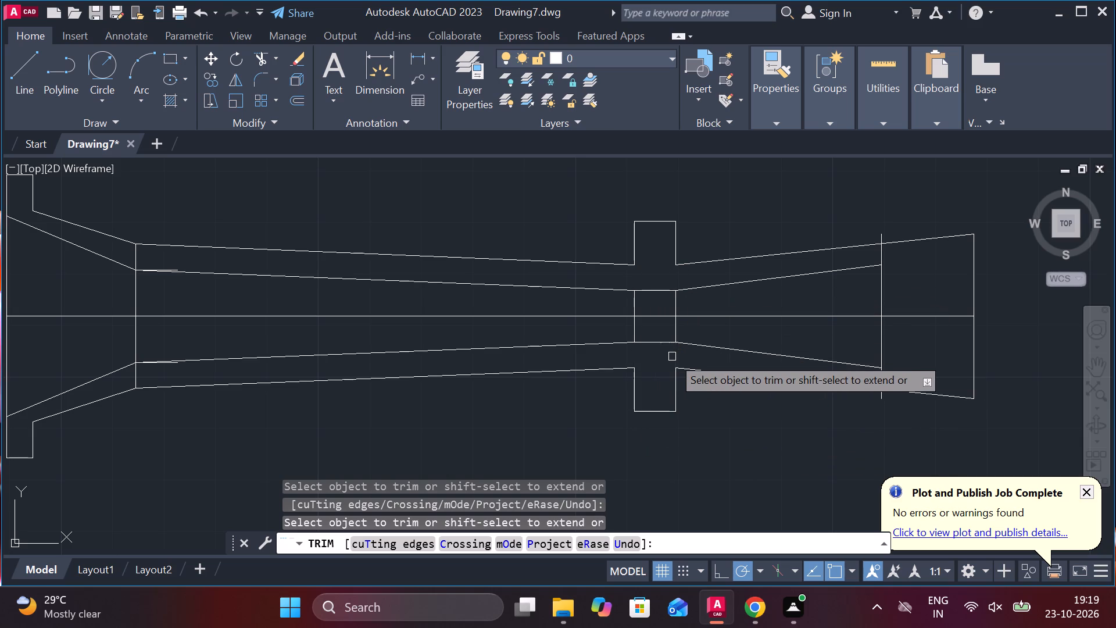
# Trim the collar's two vertical face lines inside the bore, both above and below the centre line.
pyautogui.click(641, 301)
pyautogui.click(617, 306)
pyautogui.click(680, 304)
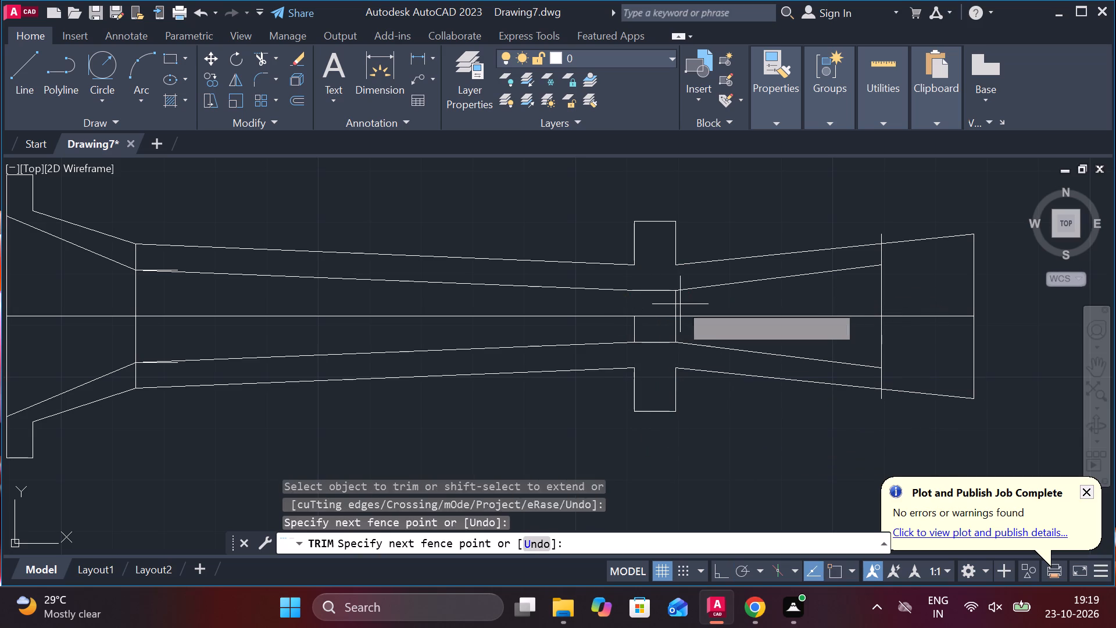
pyautogui.click(662, 304)
pyautogui.moveTo(695, 330); pyautogui.dragTo(681, 330)
pyautogui.click(631, 334)
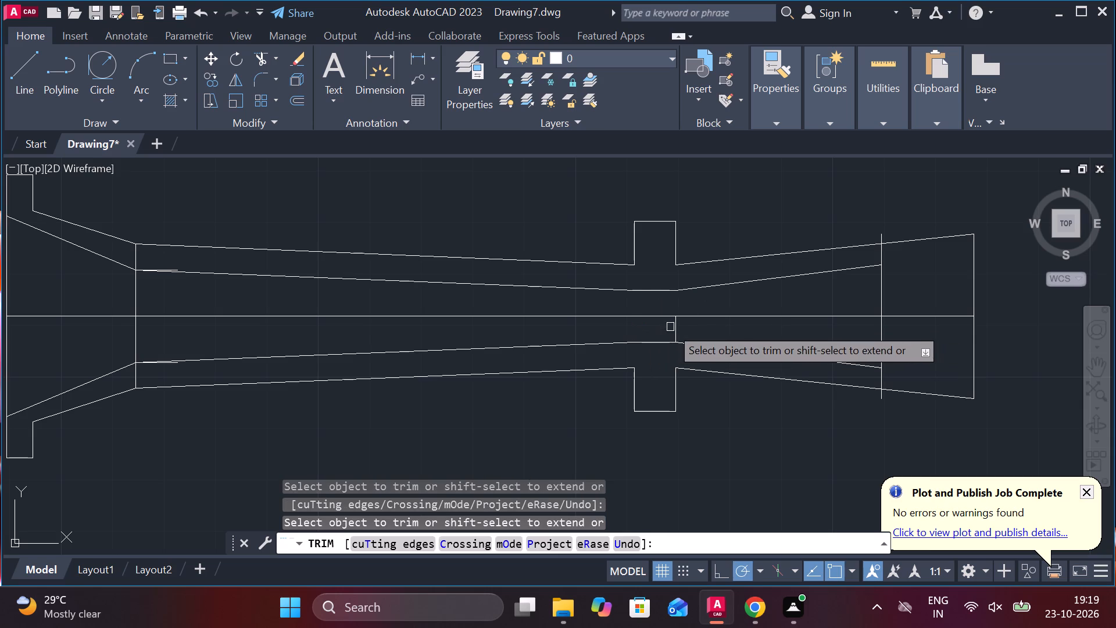
pyautogui.click(670, 327)
pyautogui.click(678, 327)
pyautogui.press('Escape')
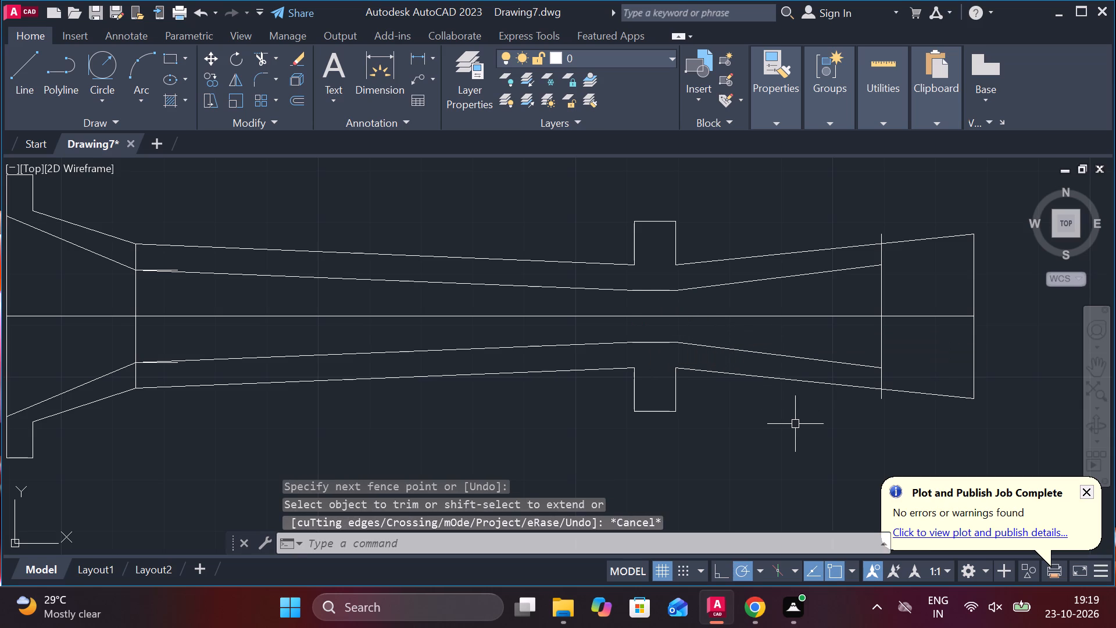
# Erase the two short horizontal construction lines at the stem bore's start, above and below the centre line.
pyautogui.scroll(-1, 789, 417)
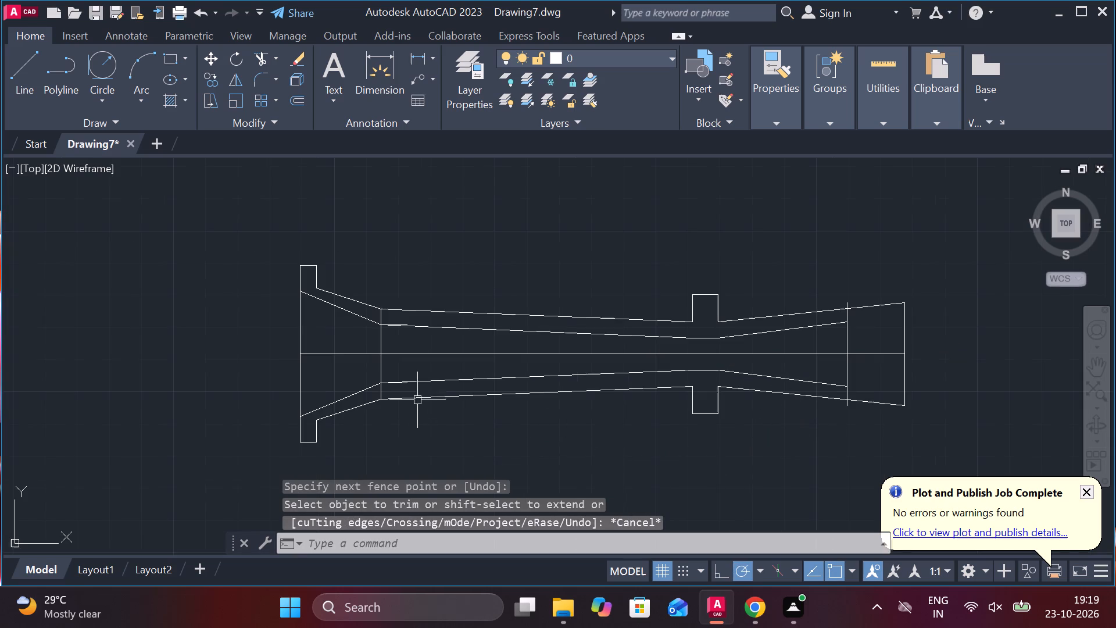
pyautogui.scroll(3, 406, 377)
pyautogui.click(382, 405)
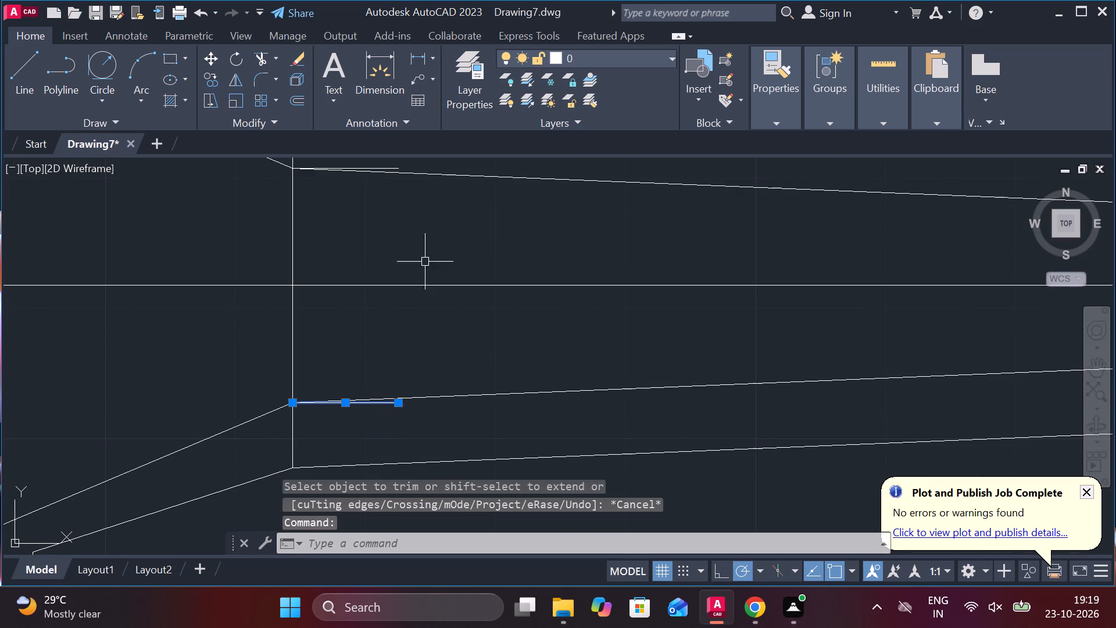
pyautogui.click(395, 167)
pyautogui.write('E')
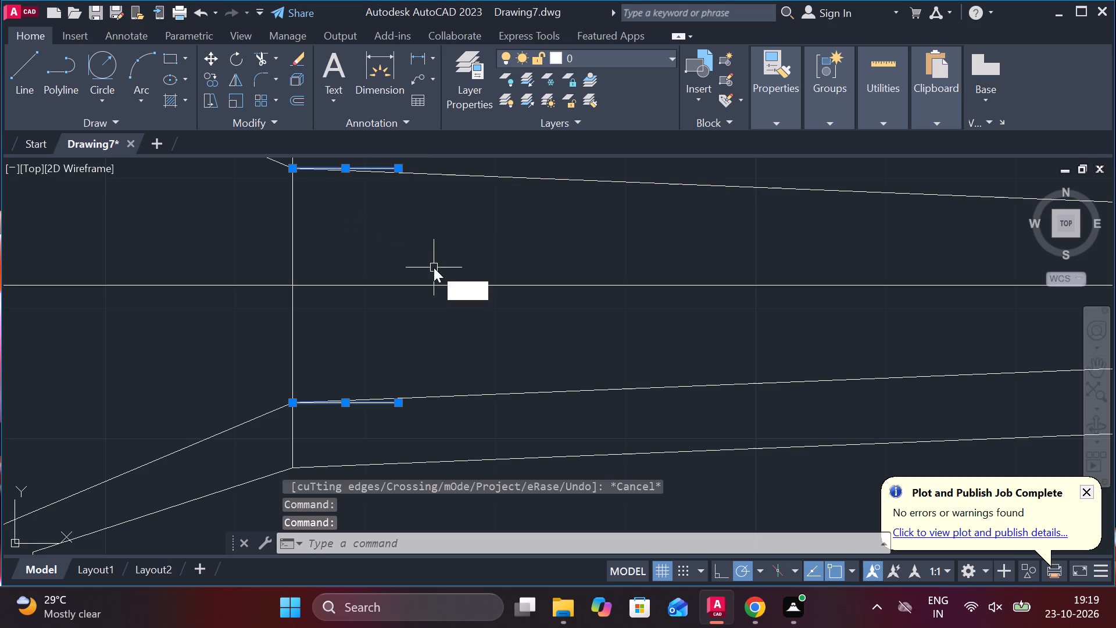
pyautogui.press('space')
pyautogui.scroll(-2, 510, 352)
pyautogui.scroll(-1, 557, 403)
pyautogui.moveTo(549, 429); pyautogui.dragTo(543, 429, button='middle')
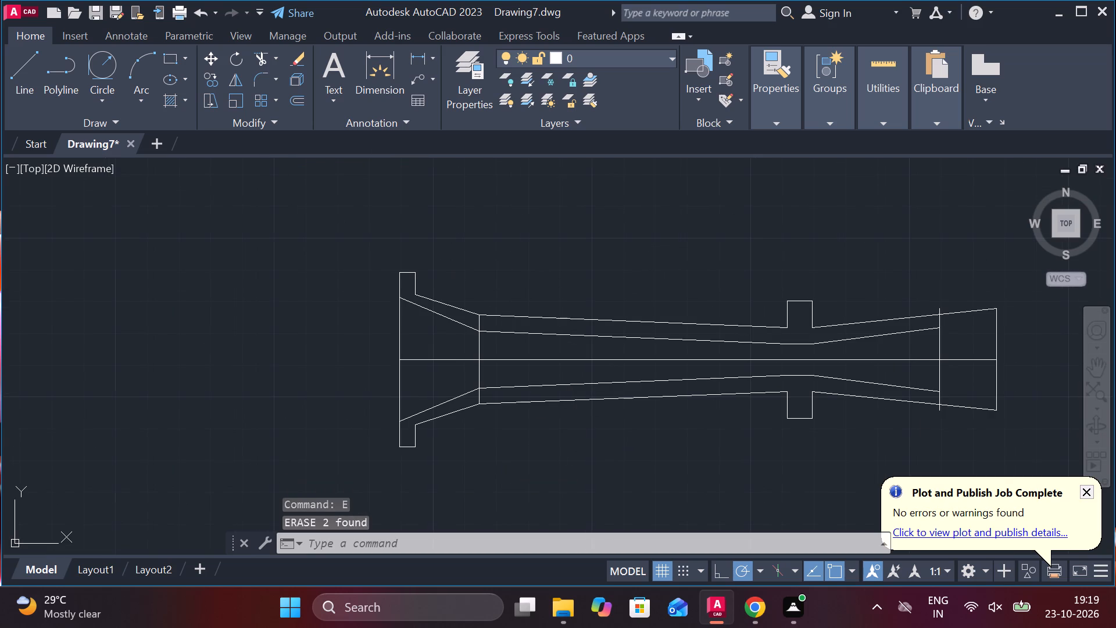
pyautogui.moveTo(543, 429); pyautogui.dragTo(506, 414, button='middle')
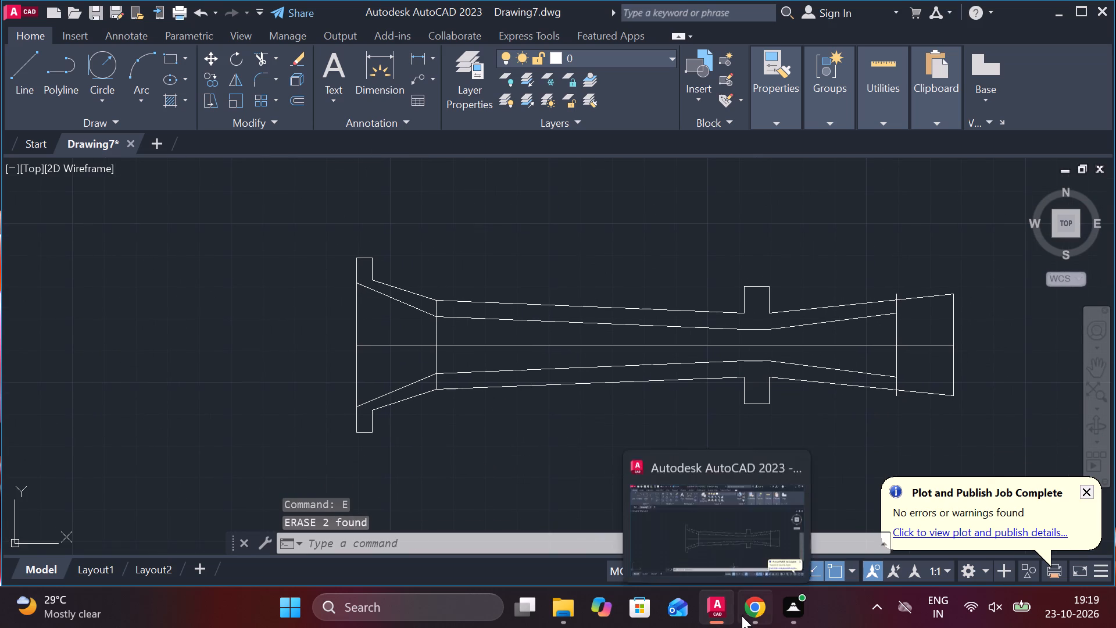
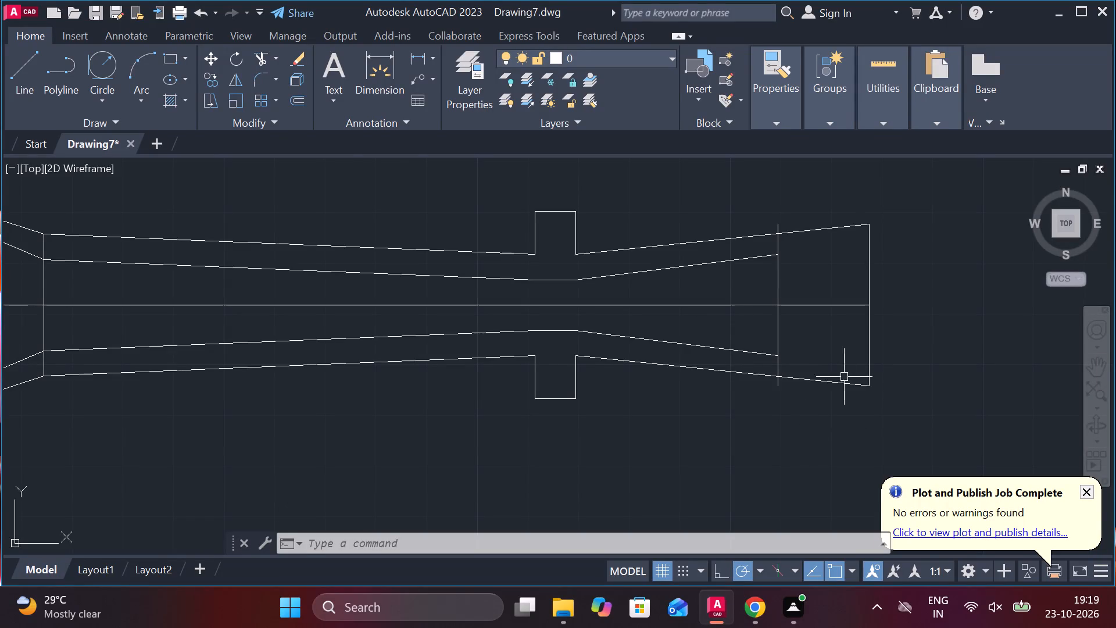
# Extend the upper and lower inner wall lines of the flared end to the vertical end line.
pyautogui.scroll(1, 837, 382)
pyautogui.write('EX')
pyautogui.press('space')
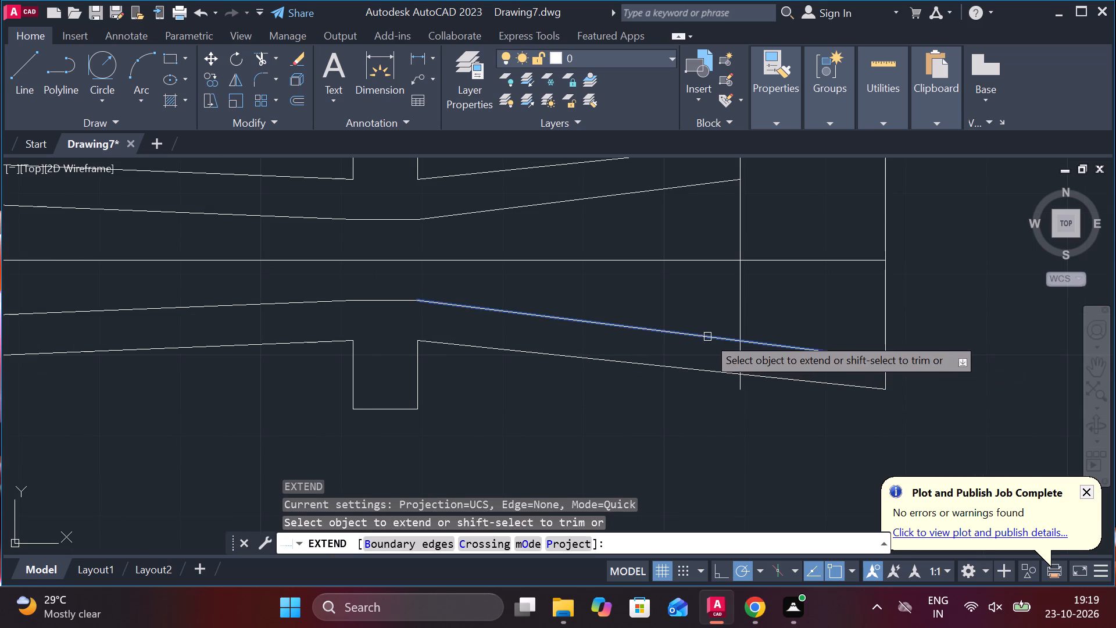
pyautogui.click(707, 337)
pyautogui.click(755, 342)
pyautogui.click(799, 351)
pyautogui.scroll(-1, 878, 346)
pyautogui.moveTo(850, 348); pyautogui.dragTo(804, 409, button='middle')
pyautogui.click(725, 305)
pyautogui.scroll(-2, 876, 306)
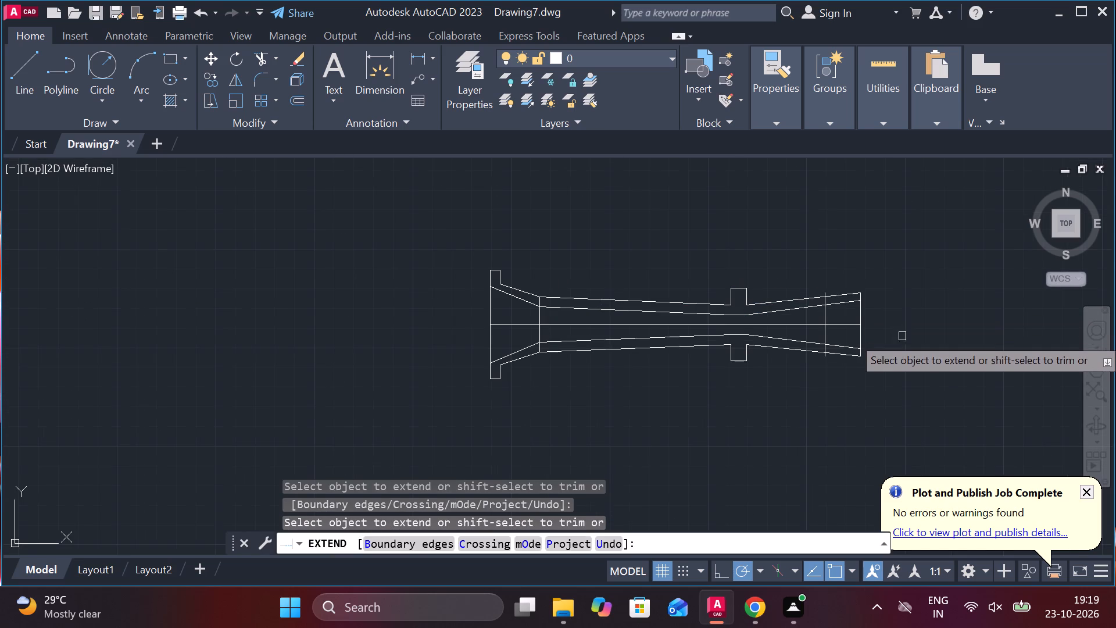
pyautogui.press('Escape')
# Set the linetype of the two inner vertical section lines at the tapers to DASHED.
pyautogui.scroll(1, 908, 359)
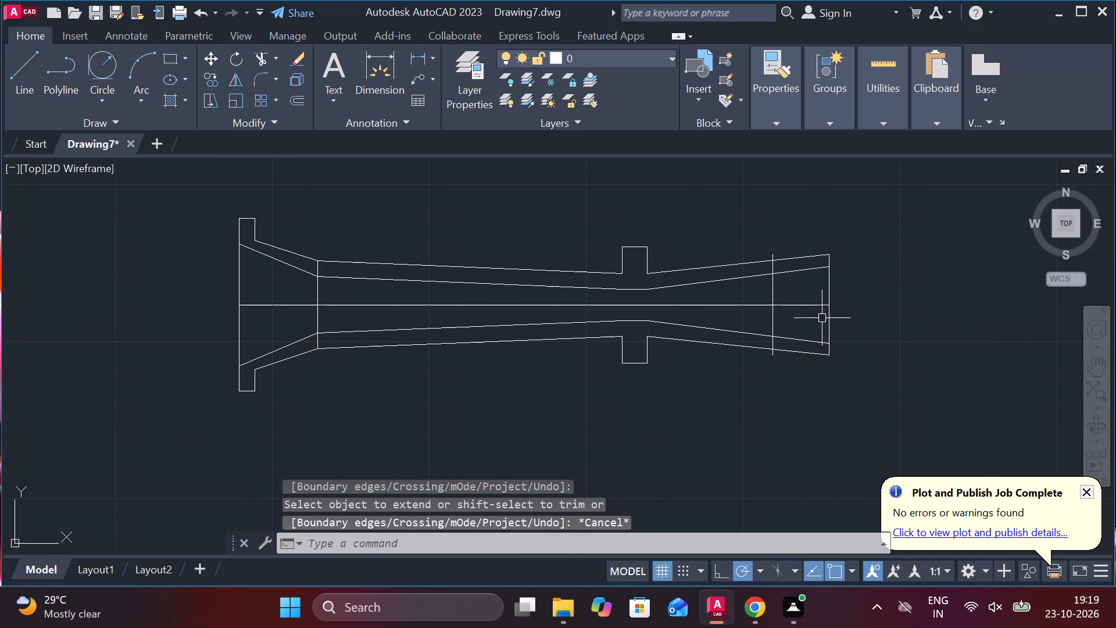
pyautogui.click(773, 288)
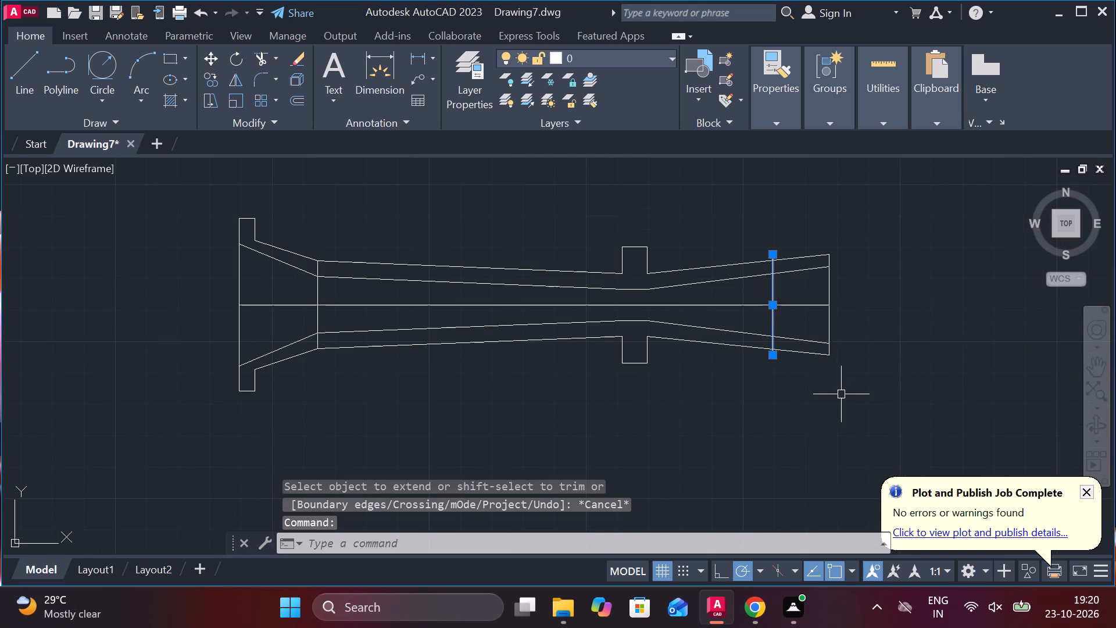
pyautogui.click(313, 300)
pyautogui.click(785, 124)
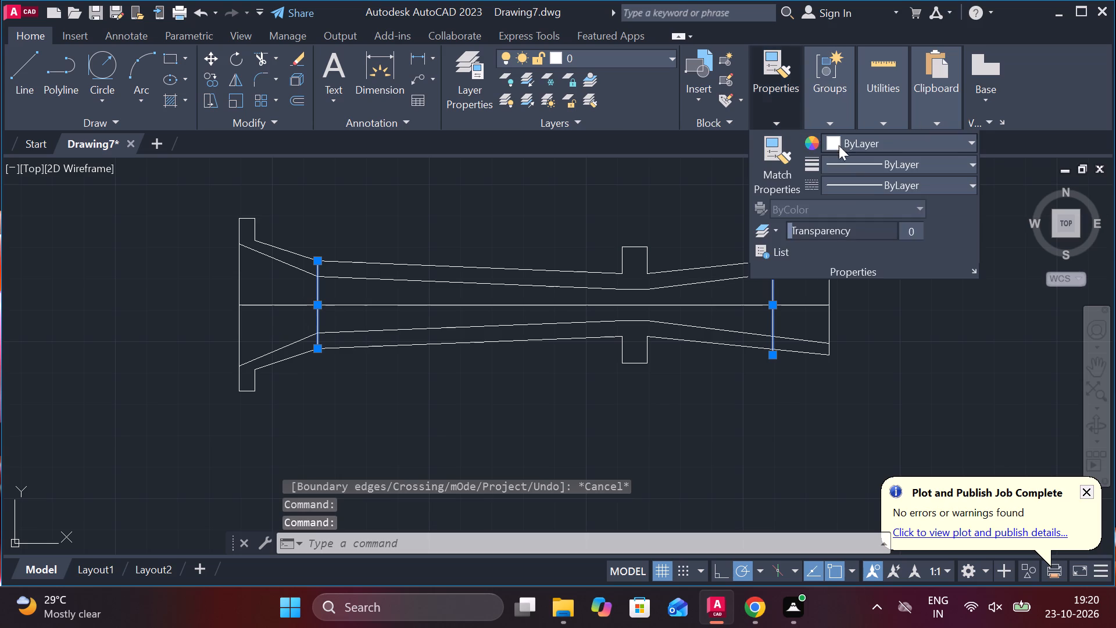
pyautogui.click(871, 187)
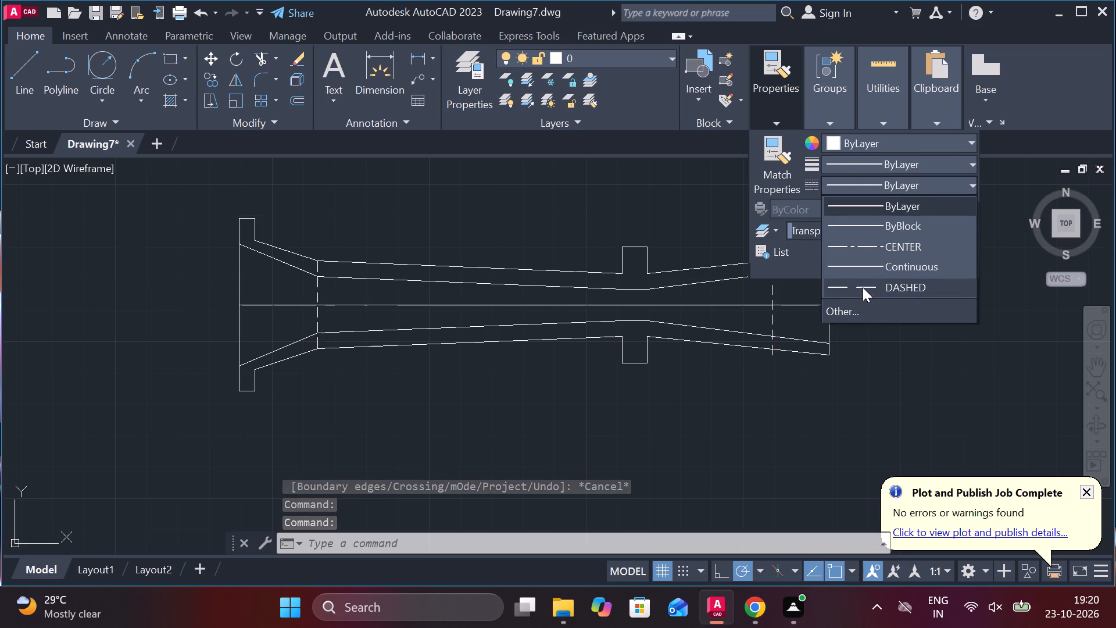
pyautogui.click(863, 288)
pyautogui.press('Escape')
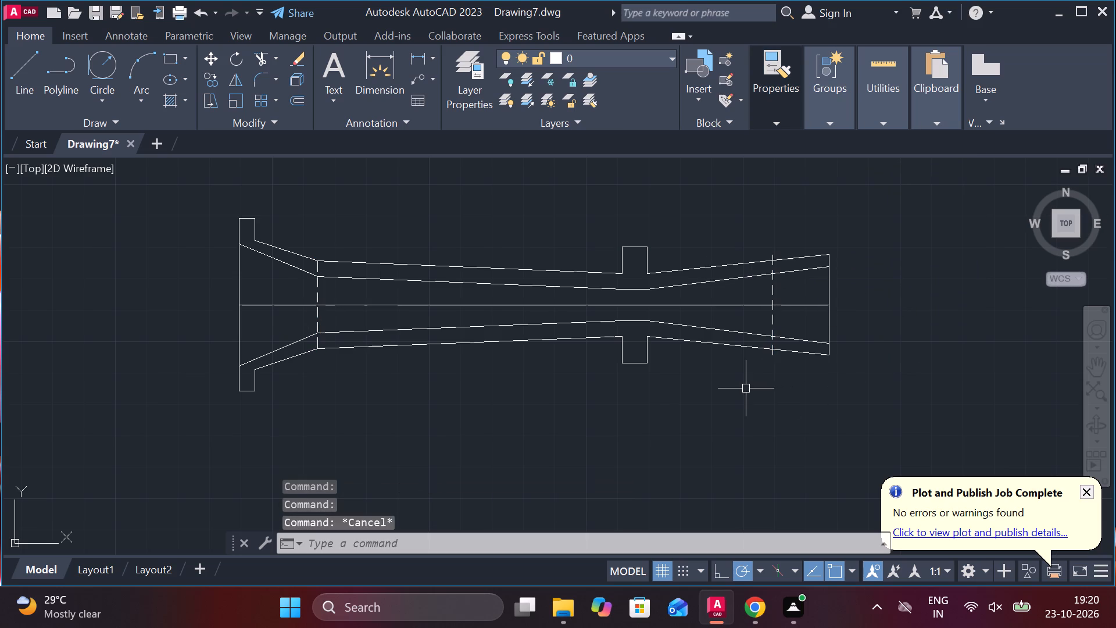
# Start an ANSI31 hatch in the upper wall between the two dashed lines, including the upper collar.
pyautogui.middleClick(570, 423)
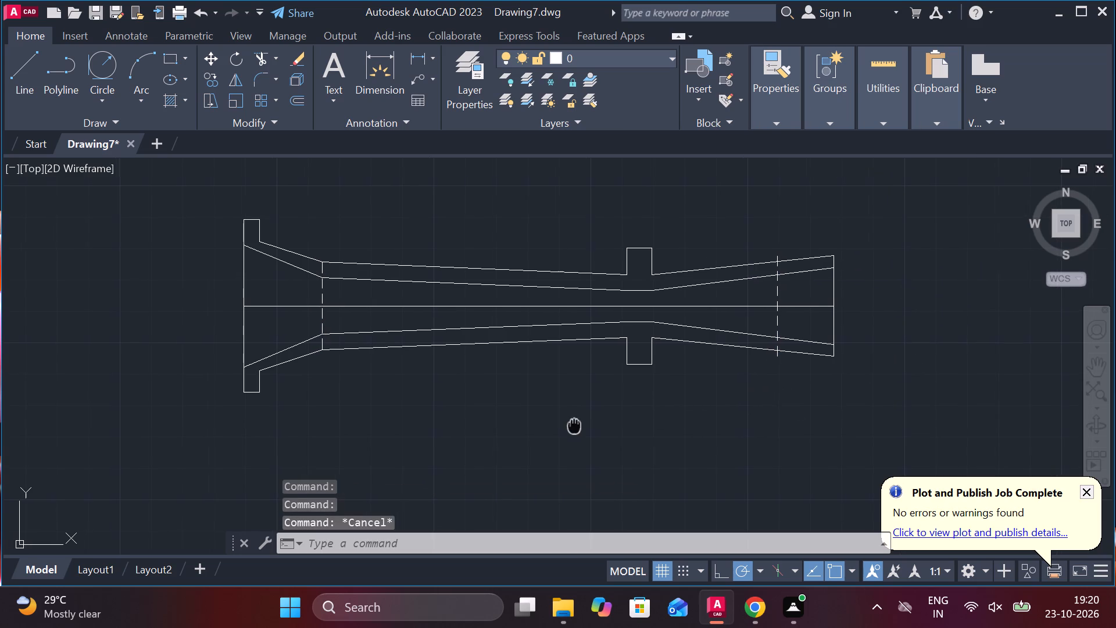
pyautogui.scroll(1, 792, 392)
pyautogui.scroll(-1, 792, 392)
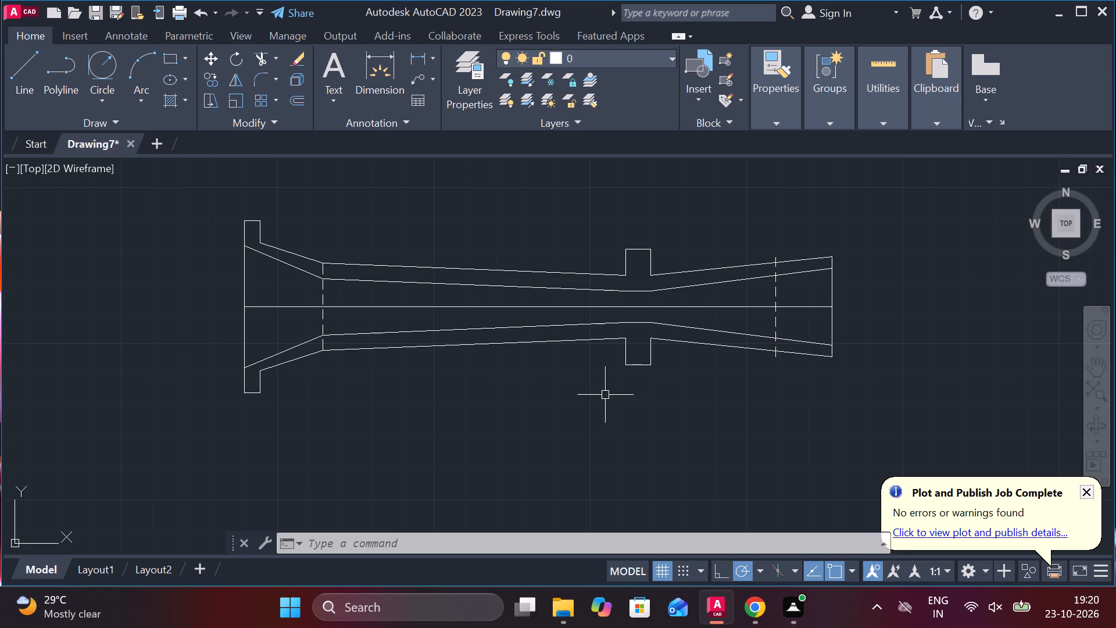
pyautogui.scroll(-1, 438, 367)
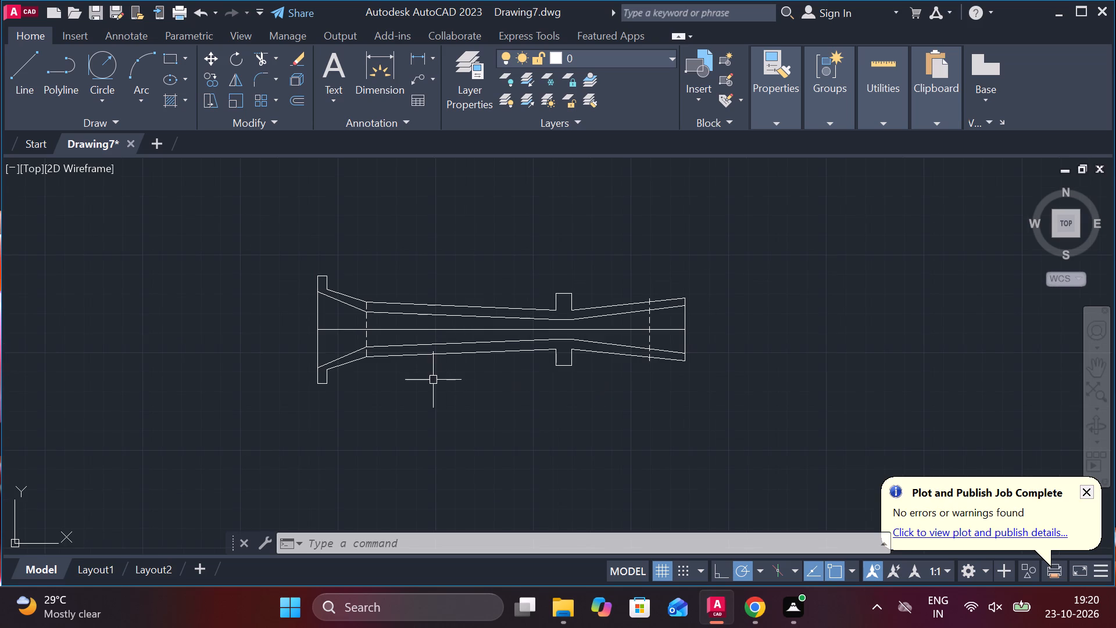
pyautogui.click(163, 101)
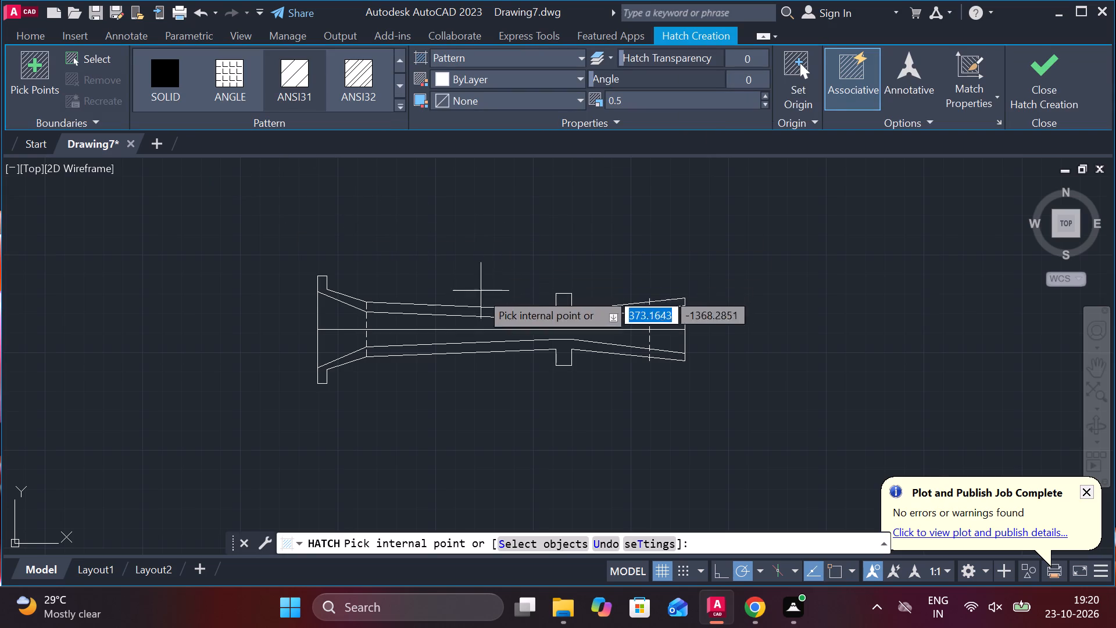
pyautogui.scroll(3, 480, 299)
pyautogui.click(539, 363)
# Examine the hatched section views drawn elsewhere in the file for comparison with the nozzle's hatching.
pyautogui.scroll(-2, 539, 363)
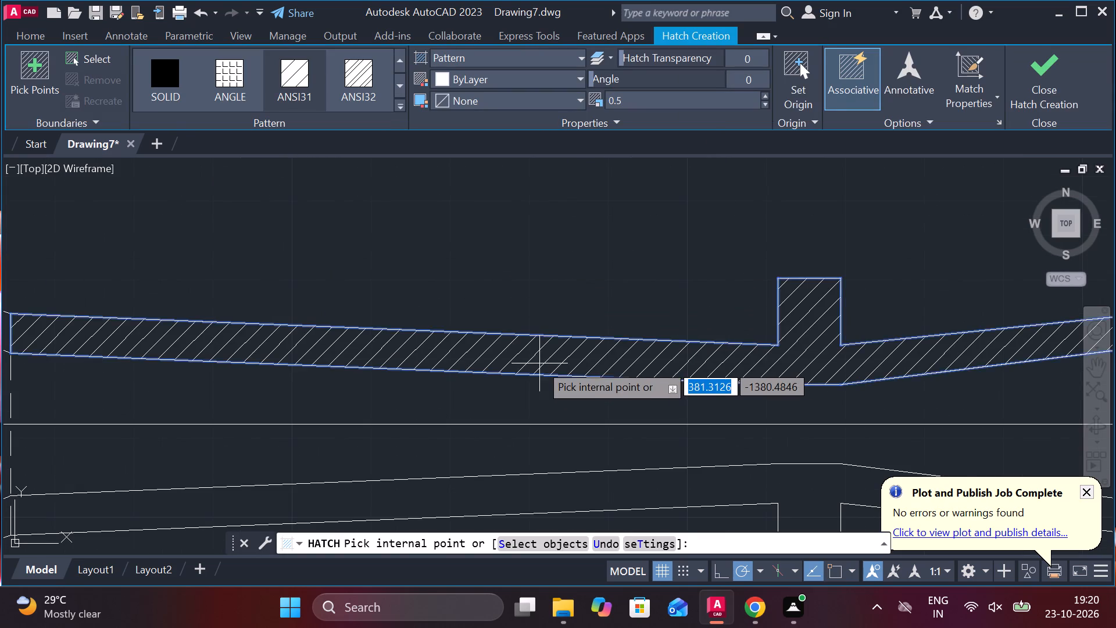
pyautogui.scroll(-1, 539, 363)
pyautogui.scroll(-4, 607, 359)
pyautogui.moveTo(616, 248); pyautogui.dragTo(626, 394, button='middle')
pyautogui.scroll(-4, 638, 335)
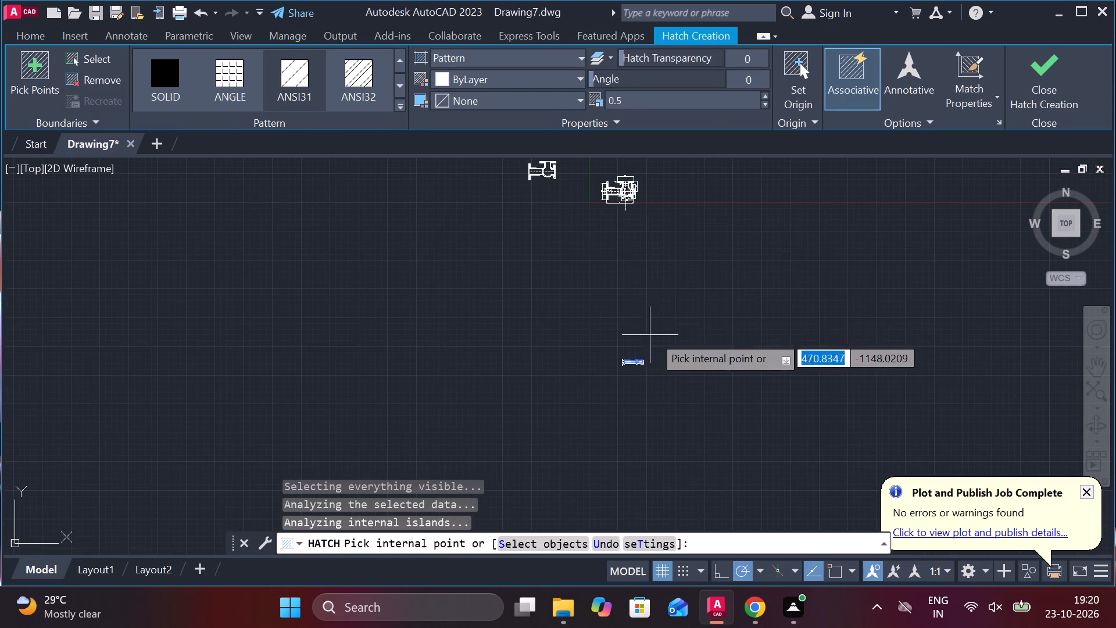
pyautogui.scroll(3, 612, 218)
pyautogui.scroll(-1, 660, 307)
pyautogui.scroll(4, 670, 367)
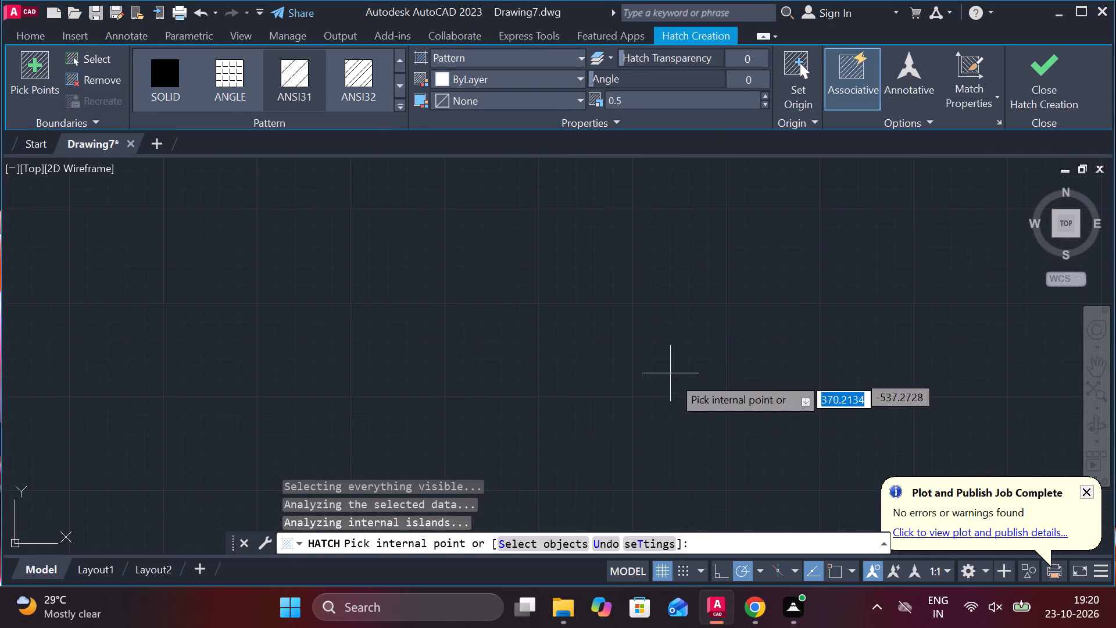
pyautogui.moveTo(674, 380); pyautogui.dragTo(620, 177, button='middle')
pyautogui.scroll(-2, 615, 204)
pyautogui.scroll(-3, 530, 332)
pyautogui.scroll(2, 578, 481)
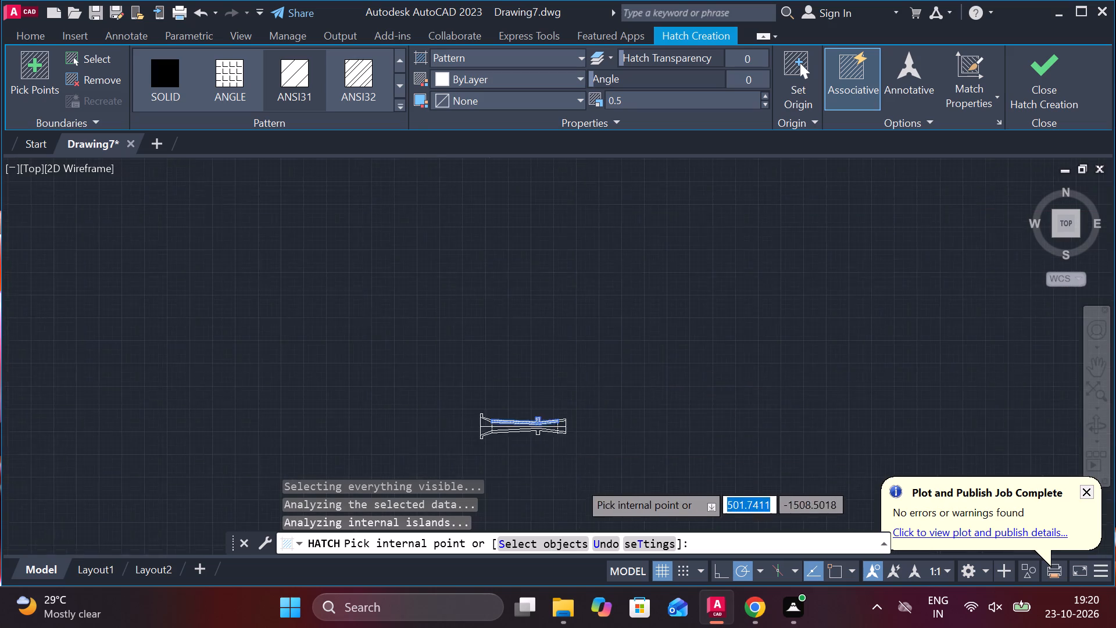
pyautogui.scroll(2, 578, 479)
pyautogui.scroll(2, 496, 414)
pyautogui.scroll(-4, 555, 405)
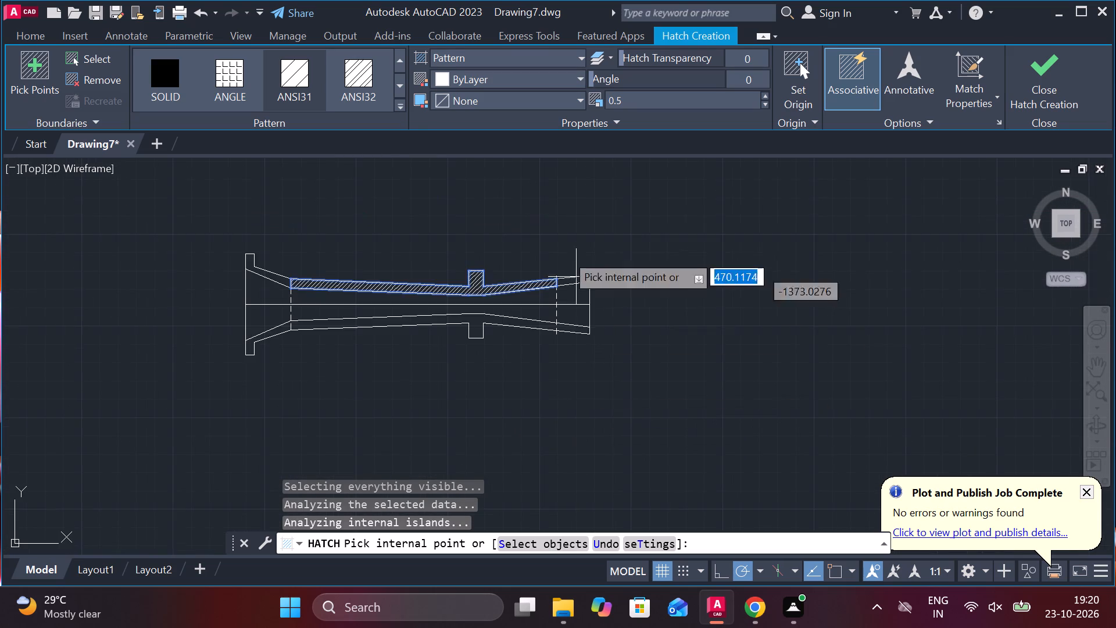
pyautogui.scroll(-3, 545, 220)
pyautogui.moveTo(513, 199); pyautogui.dragTo(580, 429, button='middle')
pyautogui.scroll(-2, 520, 205)
pyautogui.moveTo(527, 189); pyautogui.dragTo(545, 443, button='middle')
pyautogui.scroll(6, 520, 323)
pyautogui.moveTo(551, 368); pyautogui.dragTo(470, 491, button='middle')
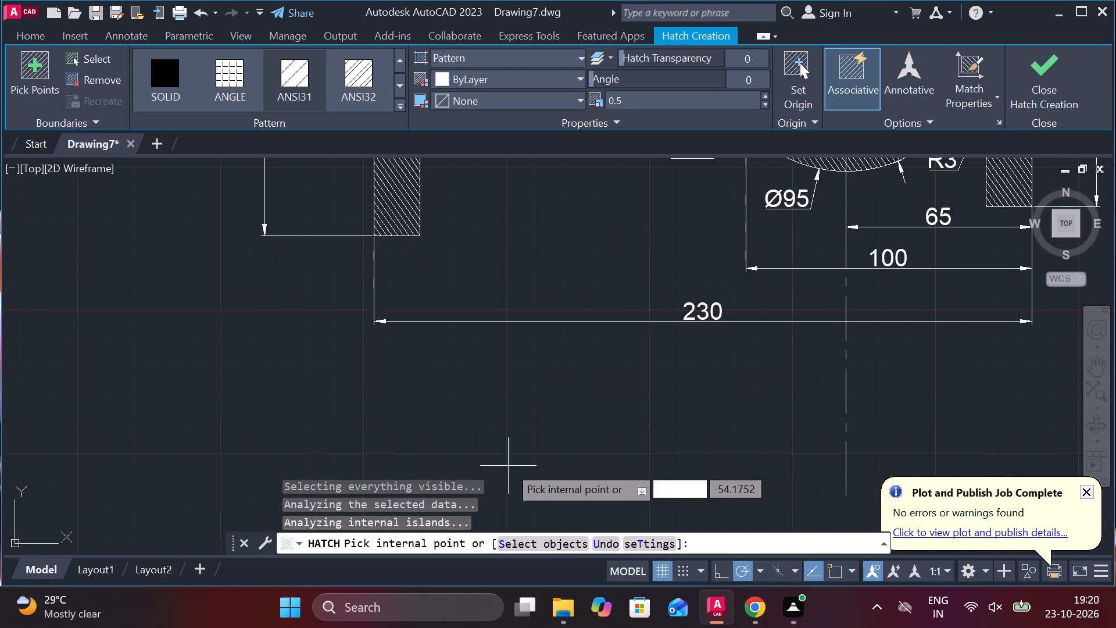
# Add the lower wall, both flanged-end walls and both flared-end walls of the nozzle to the ANSI31 hatch and finish it.
pyautogui.scroll(-4, 549, 470)
pyautogui.moveTo(611, 494); pyautogui.dragTo(605, 217, button='middle')
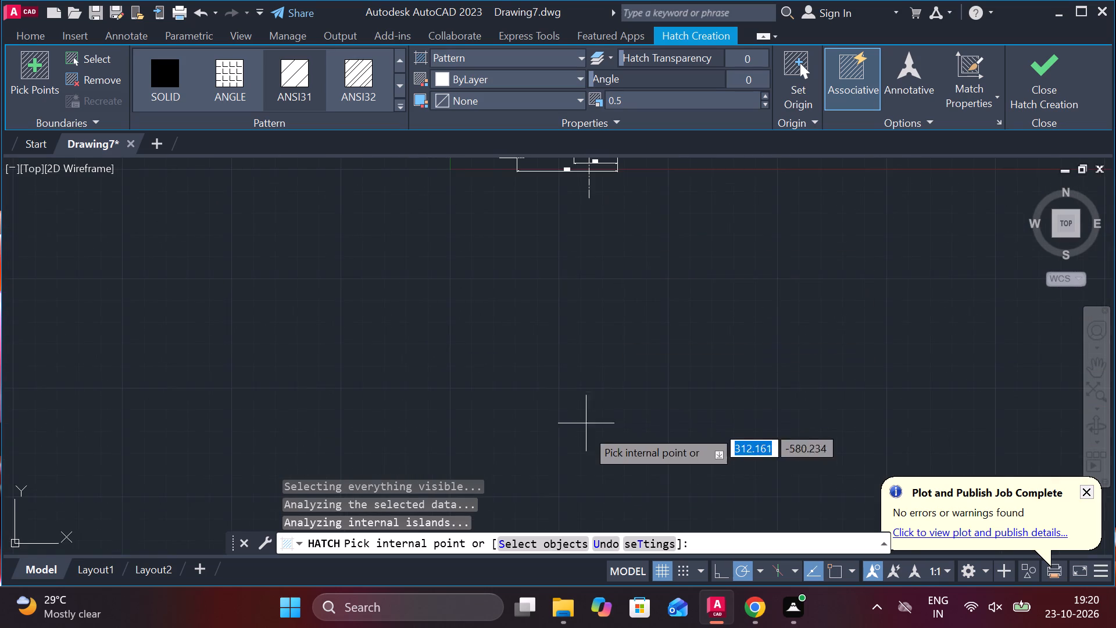
pyautogui.scroll(-2, 589, 444)
pyautogui.moveTo(610, 455); pyautogui.dragTo(560, 258, button='middle')
pyautogui.scroll(4, 521, 383)
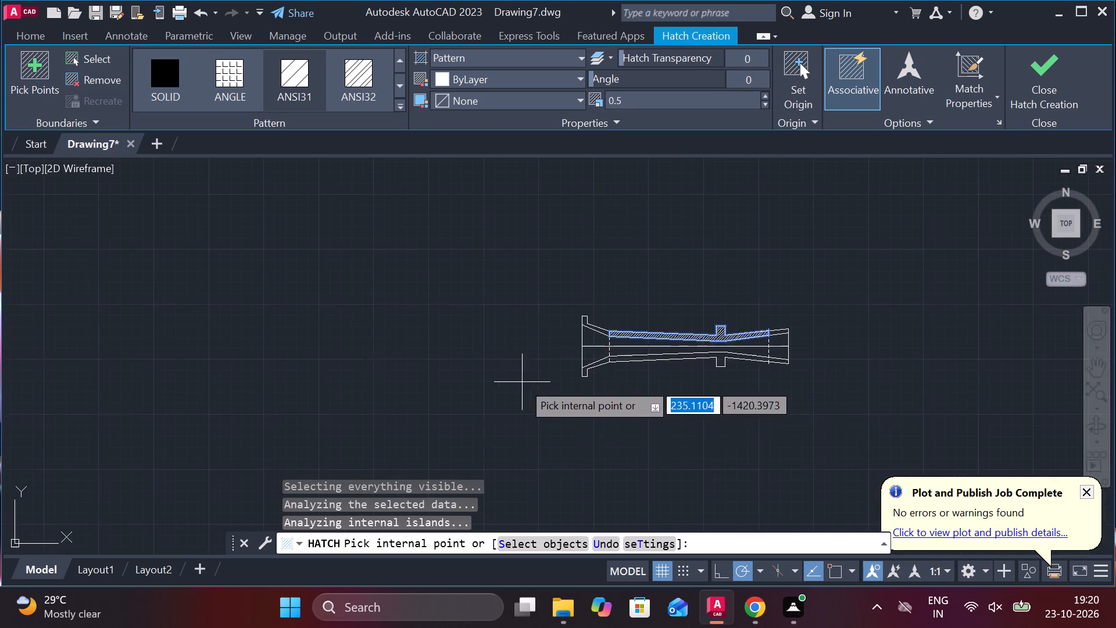
pyautogui.scroll(4, 663, 405)
pyautogui.scroll(-3, 694, 363)
pyautogui.scroll(2, 619, 361)
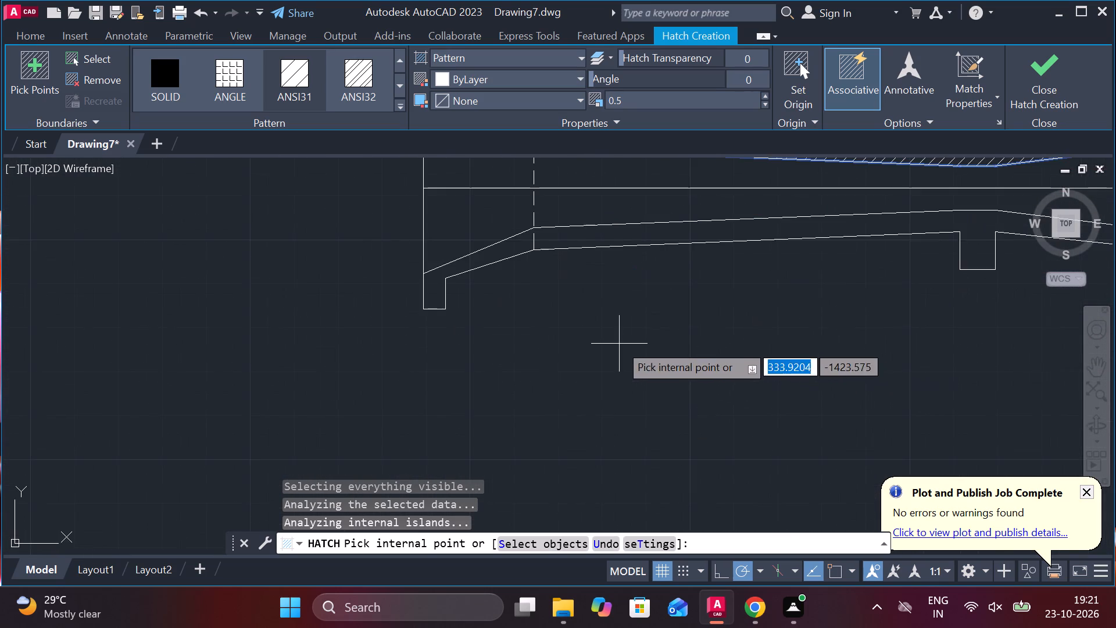
pyautogui.moveTo(621, 344); pyautogui.dragTo(620, 419, button='middle')
pyautogui.click(490, 330)
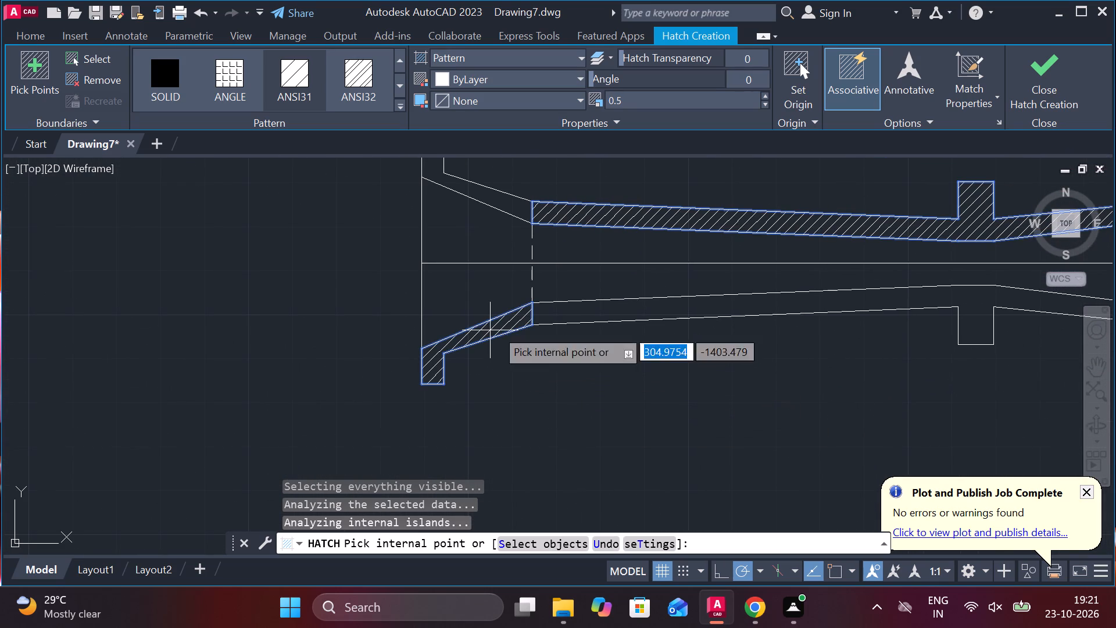
pyautogui.click(499, 199)
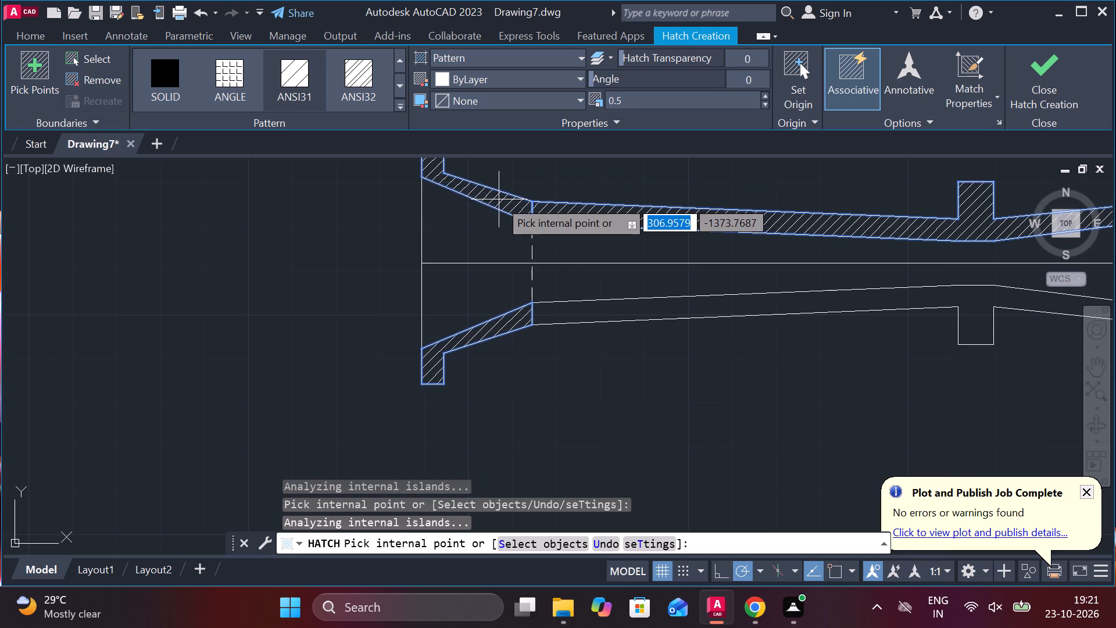
pyautogui.click(596, 316)
pyautogui.scroll(-2, 610, 345)
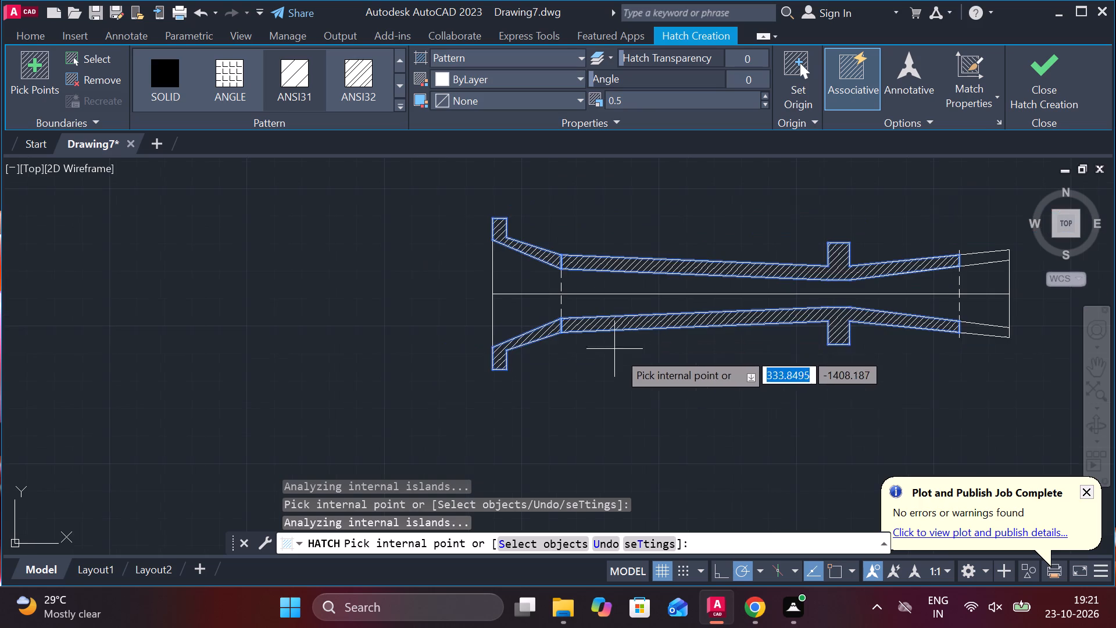
pyautogui.moveTo(757, 376); pyautogui.dragTo(448, 383, button='middle')
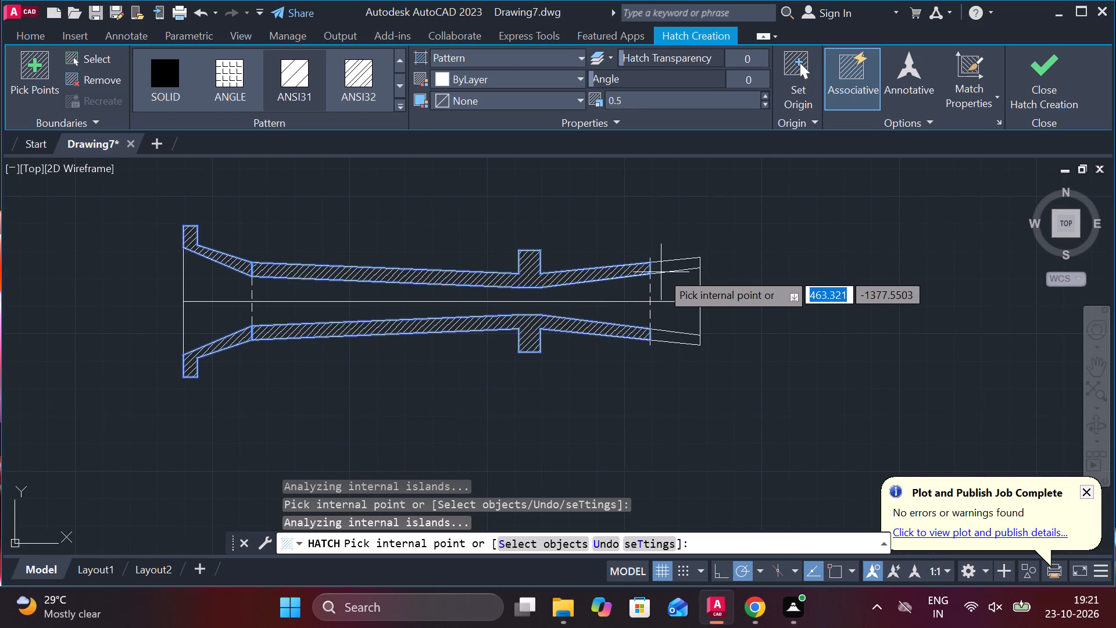
pyautogui.click(661, 266)
pyautogui.click(668, 334)
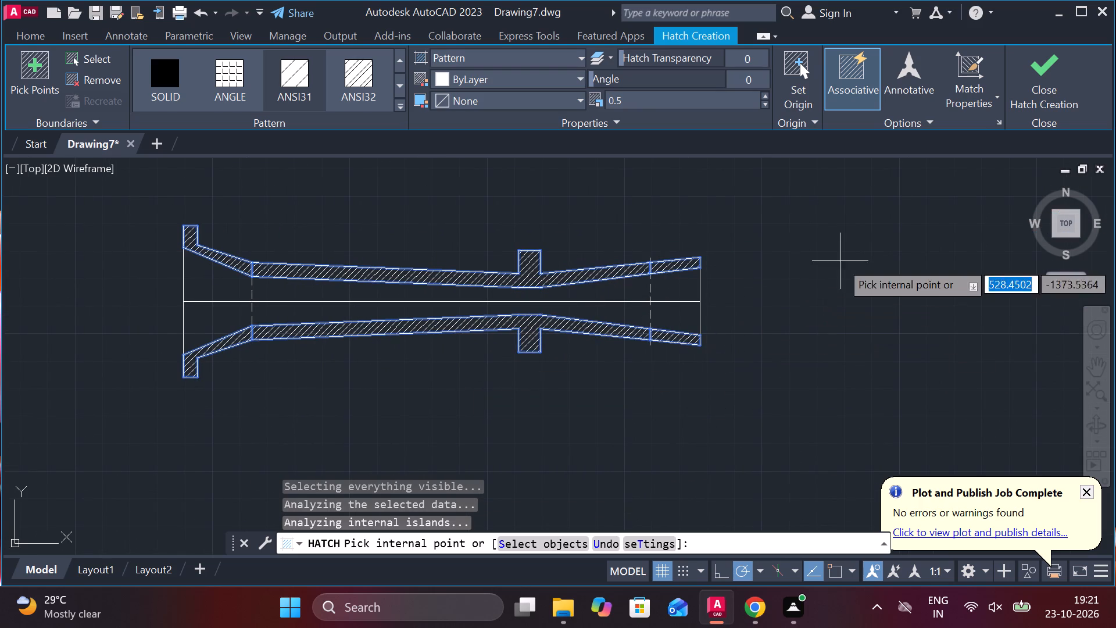
pyautogui.click(1060, 91)
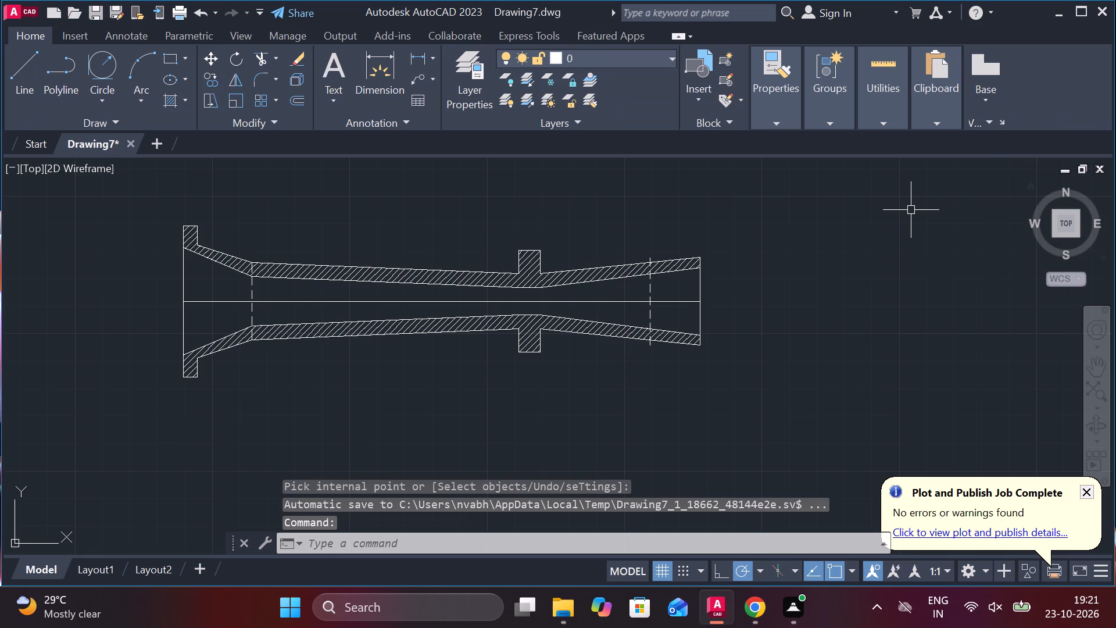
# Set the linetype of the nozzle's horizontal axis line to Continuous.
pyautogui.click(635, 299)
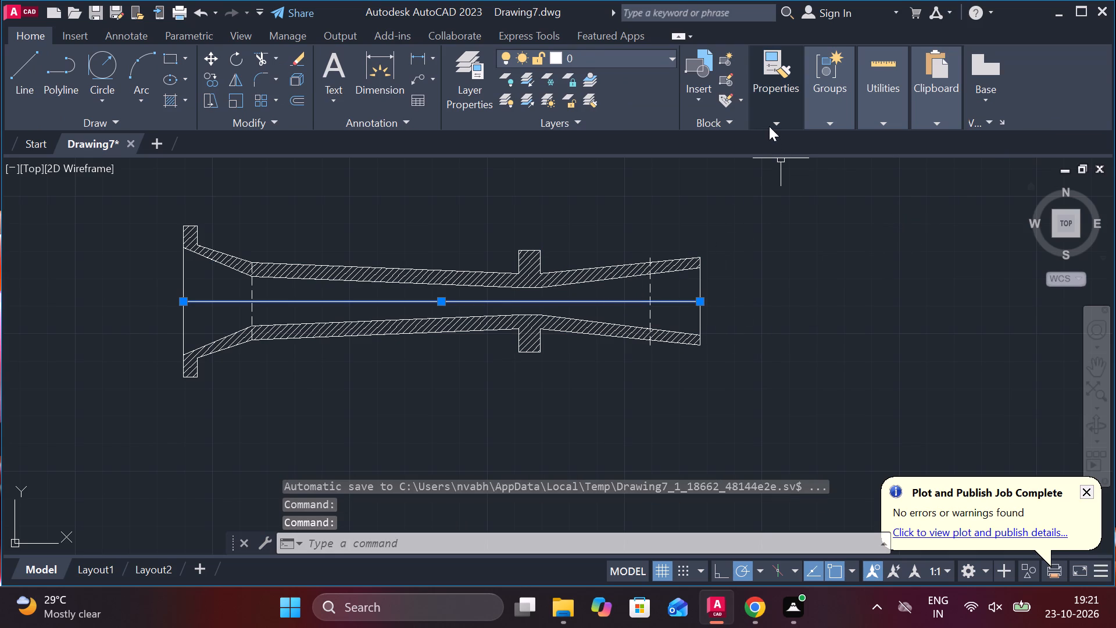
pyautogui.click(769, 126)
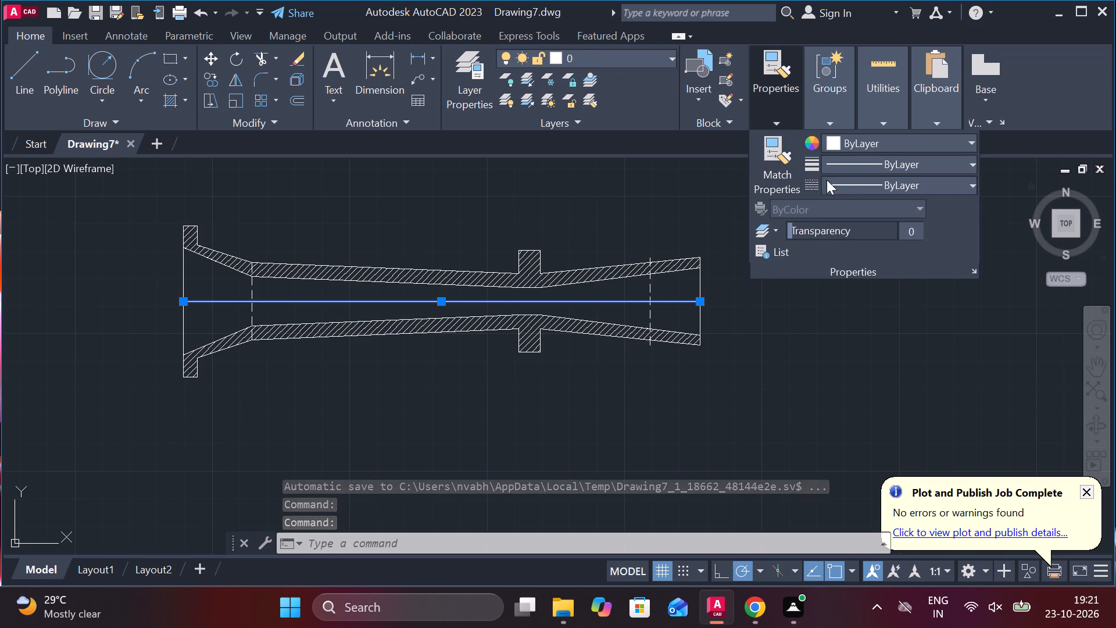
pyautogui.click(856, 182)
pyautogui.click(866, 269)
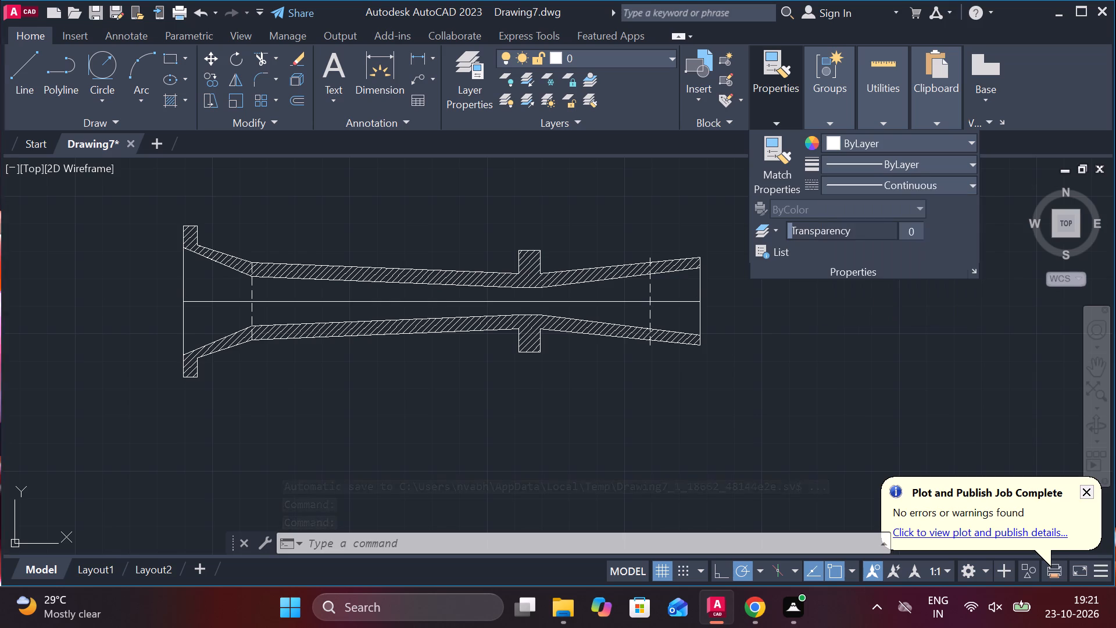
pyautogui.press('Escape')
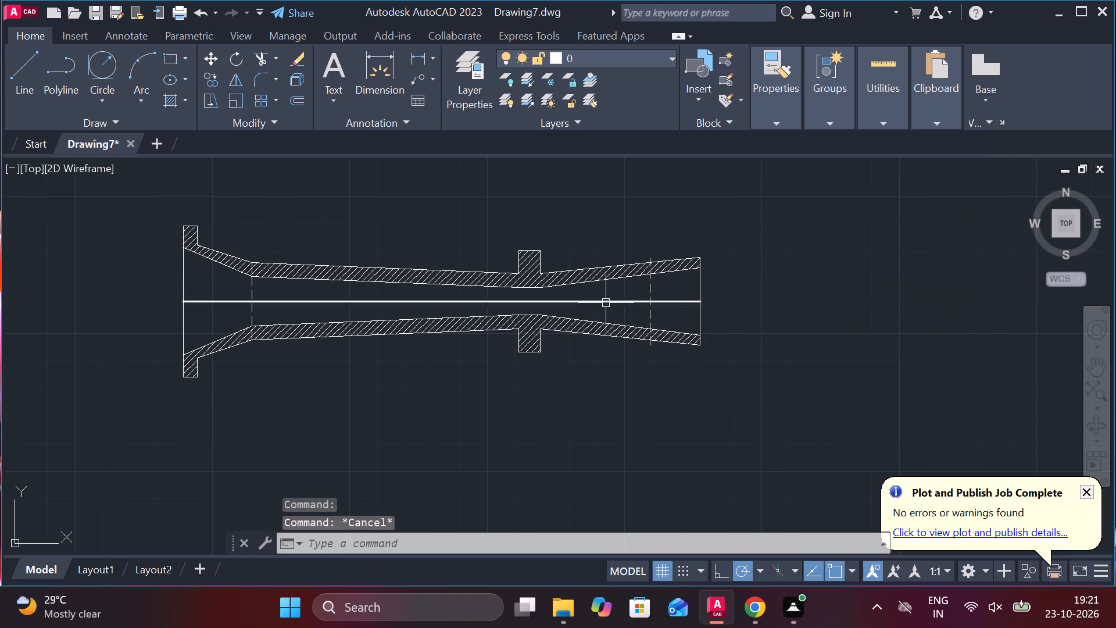
# Set the linetype of the nozzle's horizontal axis line to CENTER.
pyautogui.click(606, 303)
pyautogui.click(759, 117)
pyautogui.click(878, 181)
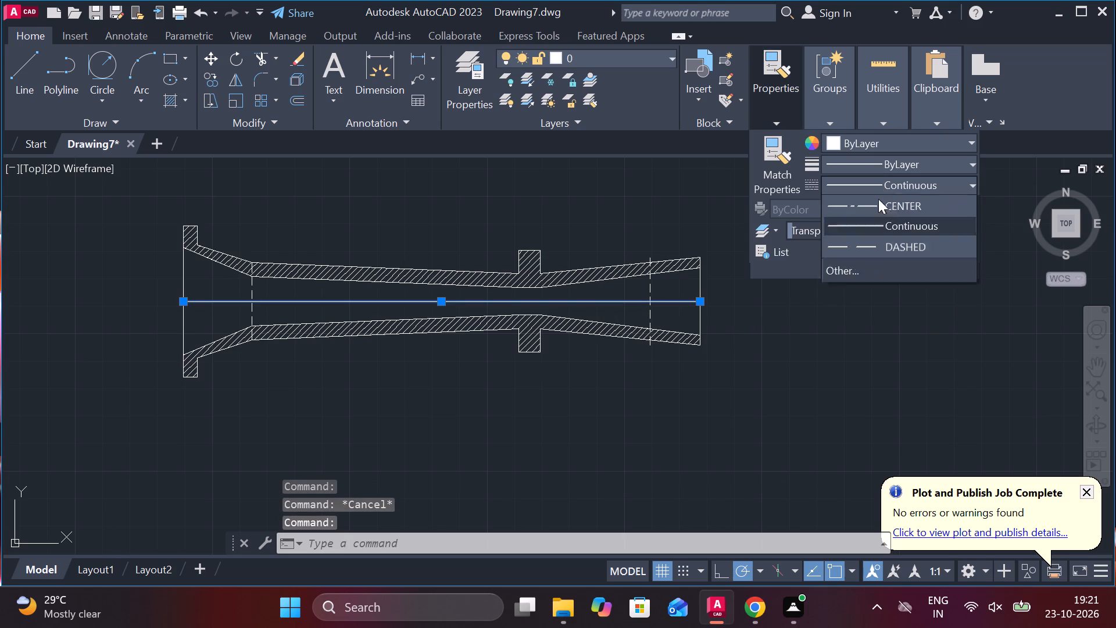
pyautogui.click(871, 240)
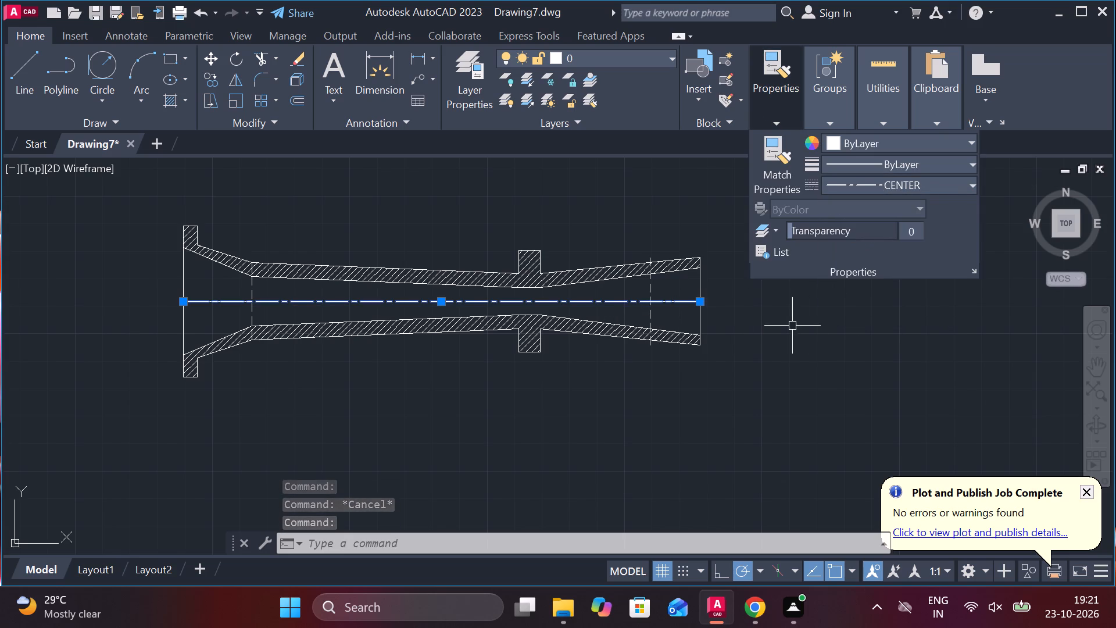
pyautogui.press('Escape')
# Erase the short solid line segments overlapping both ends of the nozzle's horizontal axis line.
pyautogui.click(678, 305)
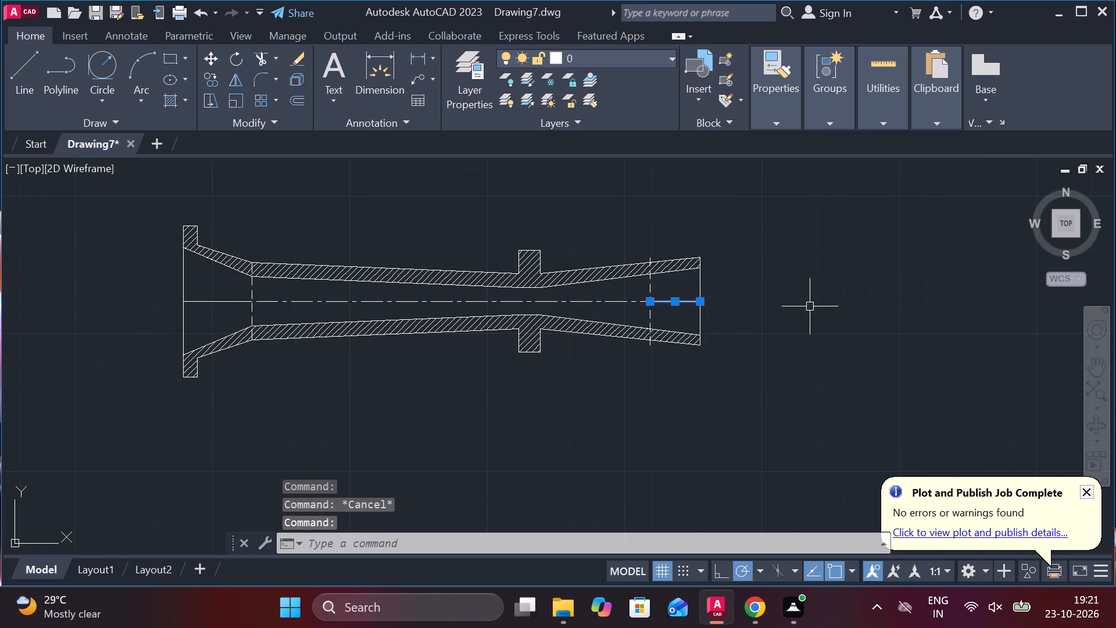
pyautogui.write('E')
pyautogui.press('space')
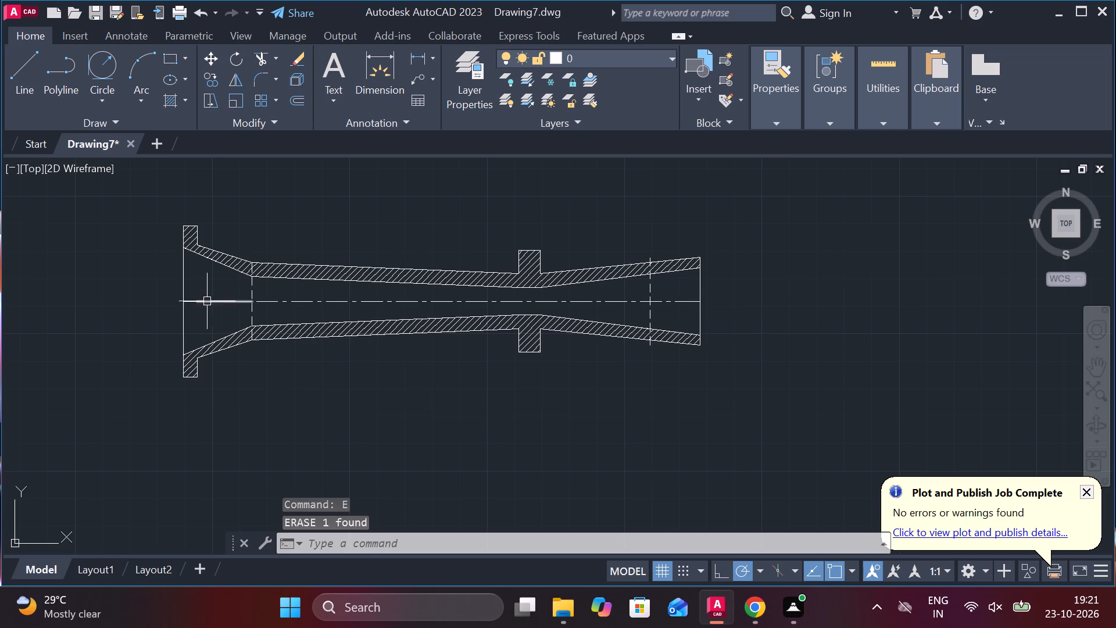
pyautogui.click(210, 301)
pyautogui.write('E')
pyautogui.press('space')
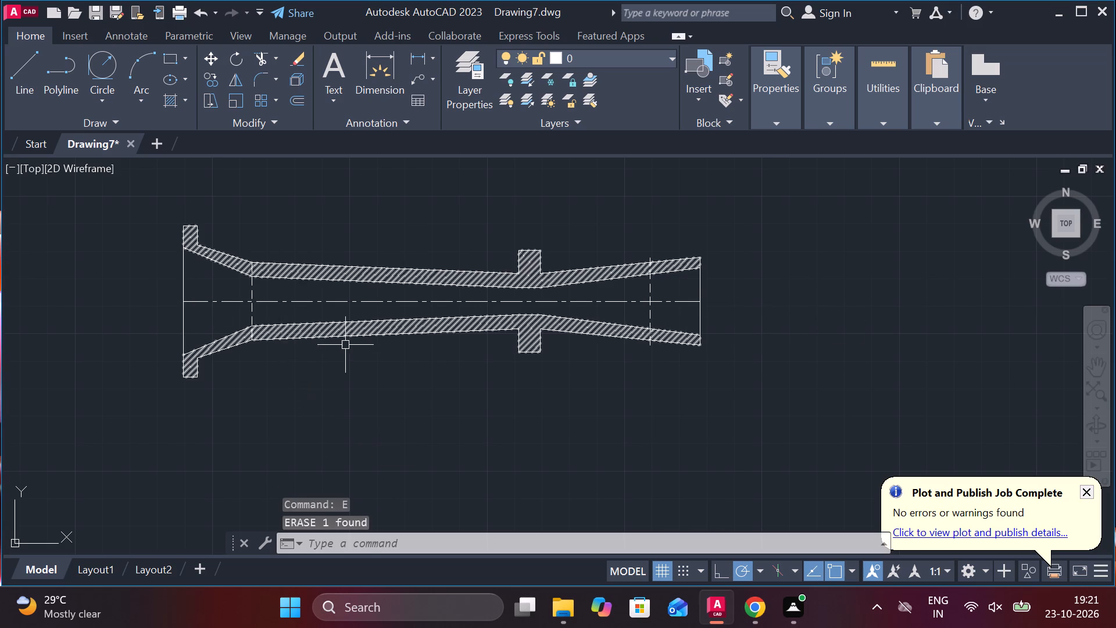
# Copy the complete hatched nozzle section, including its centre line, to a clear spot below and left of the hatched valve body section.
pyautogui.scroll(-1, 398, 353)
pyautogui.moveTo(187, 226); pyautogui.dragTo(202, 237)
pyautogui.click(729, 452)
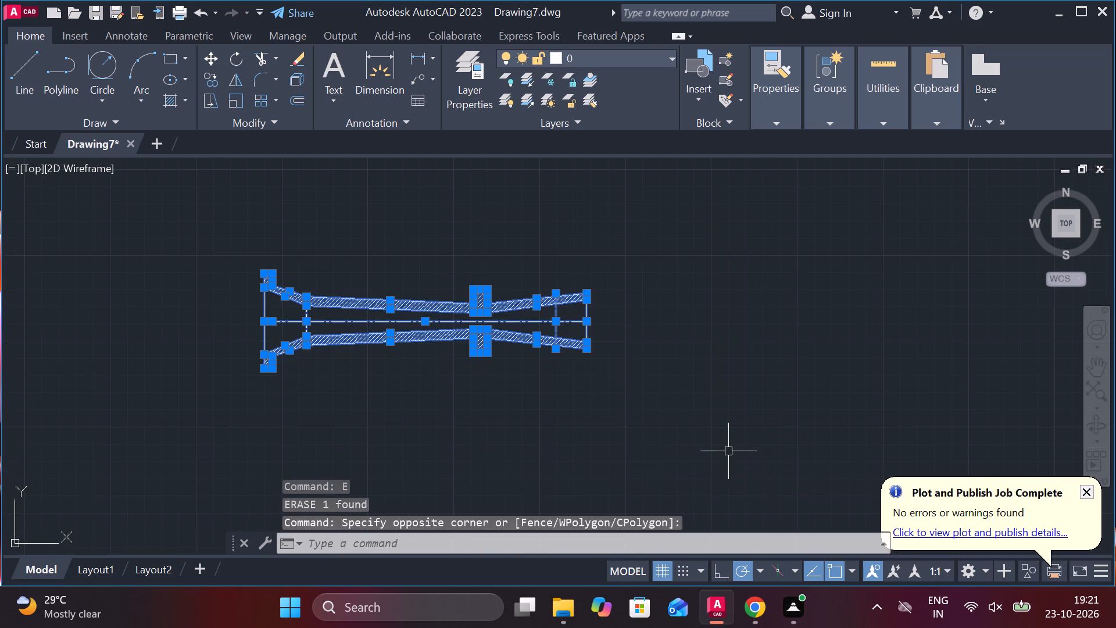
pyautogui.write('CO')
pyautogui.press('Return')
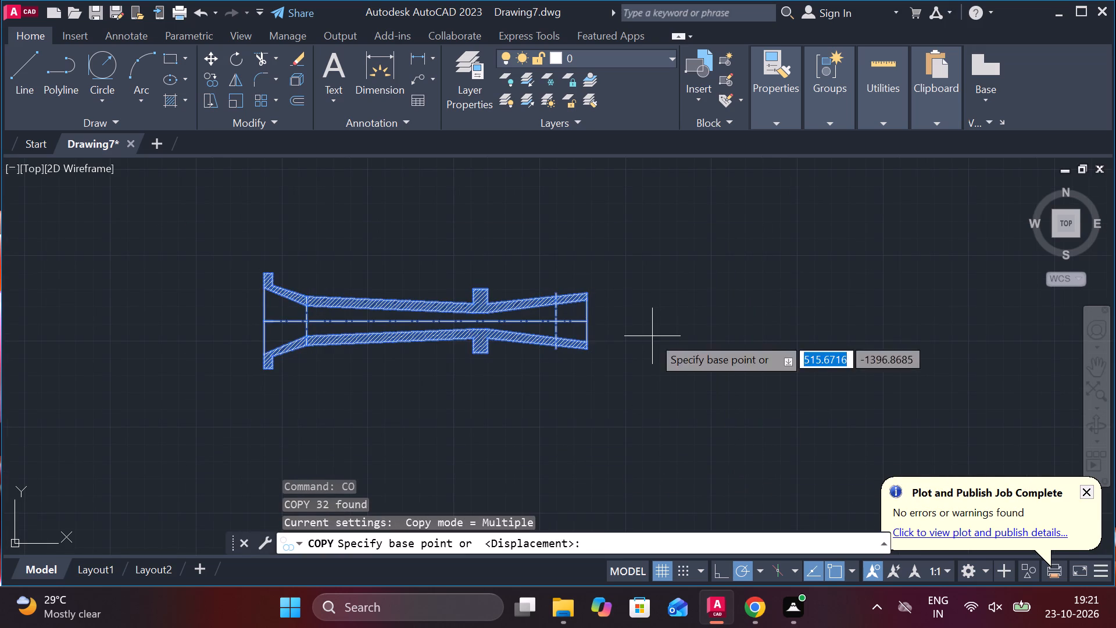
pyautogui.click(652, 336)
pyautogui.scroll(-3, 682, 336)
pyautogui.moveTo(597, 264); pyautogui.dragTo(658, 494, button='middle')
pyautogui.scroll(-2, 581, 352)
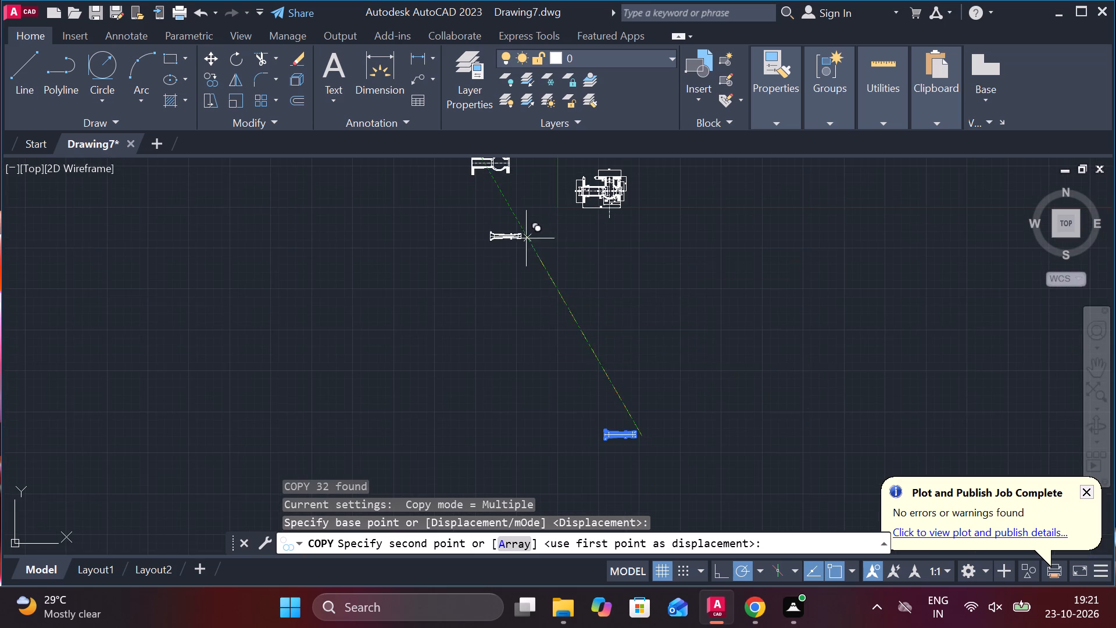
pyautogui.moveTo(508, 213); pyautogui.dragTo(543, 367, button='middle')
pyautogui.scroll(4, 533, 356)
pyautogui.moveTo(537, 311); pyautogui.dragTo(577, 447, button='middle')
pyautogui.scroll(1, 581, 379)
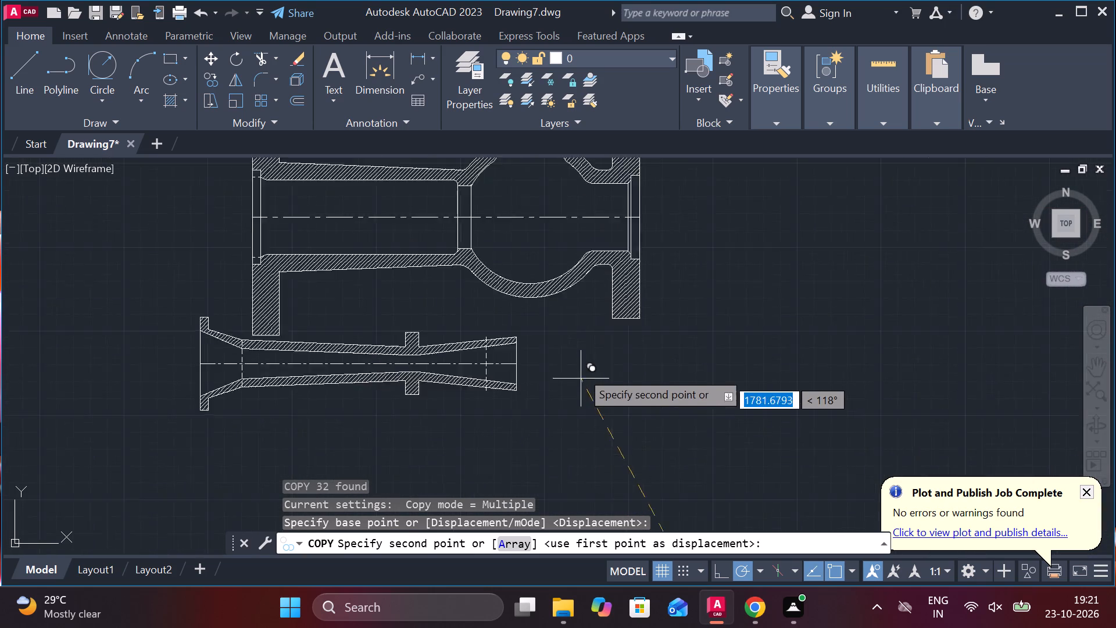
pyautogui.scroll(1, 581, 367)
pyautogui.moveTo(584, 366); pyautogui.dragTo(776, 495, button='middle')
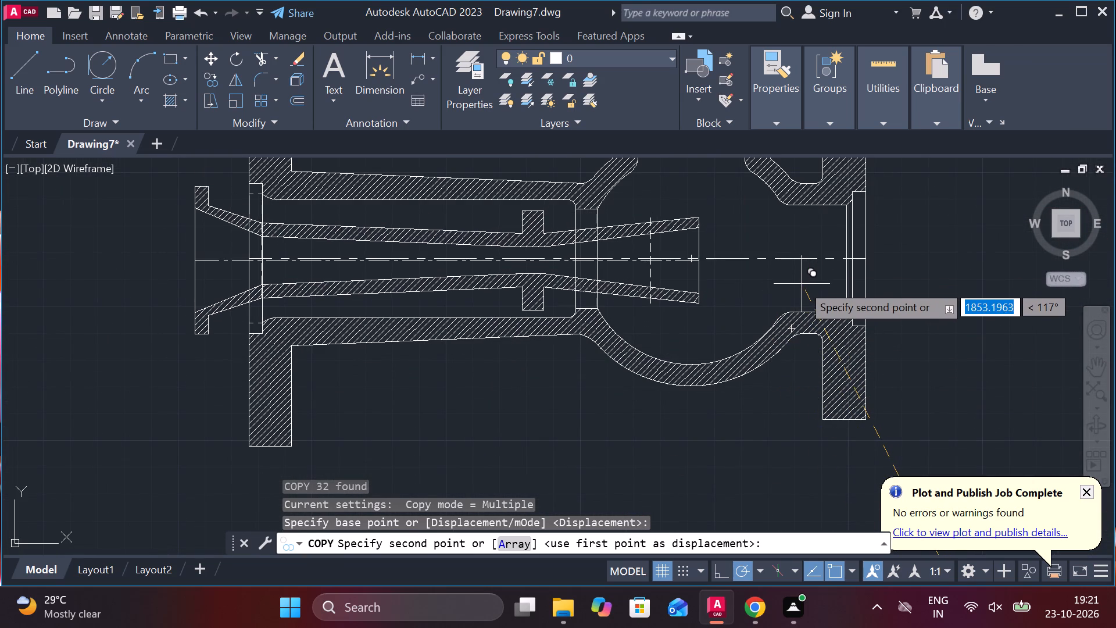
pyautogui.scroll(-3, 735, 325)
pyautogui.click(645, 358)
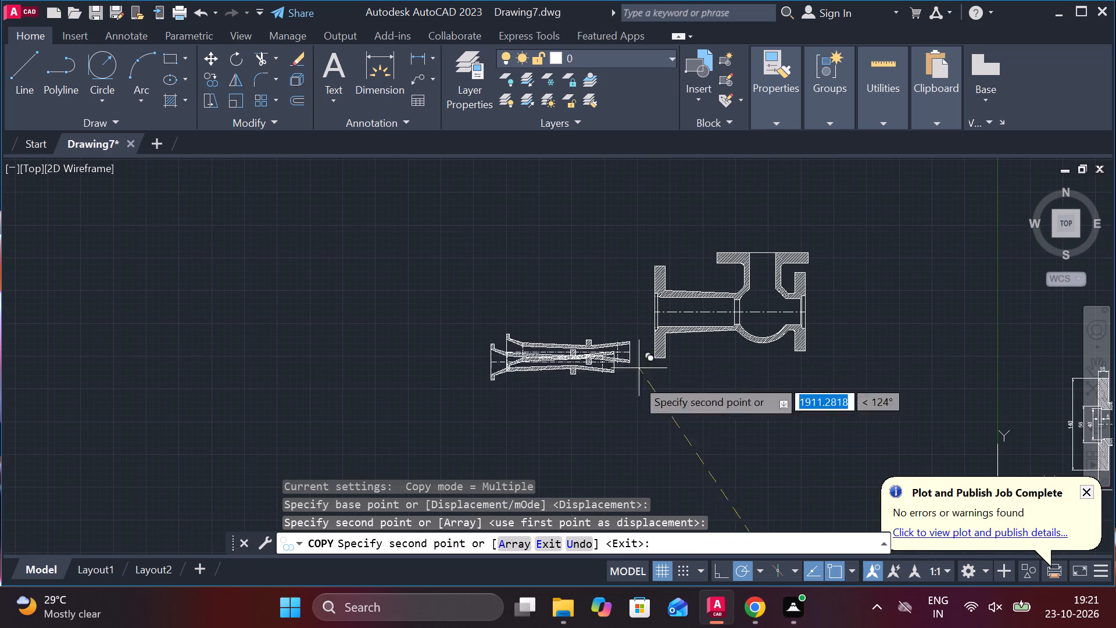
pyautogui.scroll(-3, 649, 431)
pyautogui.press('Escape')
# Lengthen the original nozzle's centre line horizontally, well beyond its flared end.
pyautogui.scroll(3, 823, 451)
pyautogui.moveTo(794, 481); pyautogui.dragTo(789, 481, button='middle')
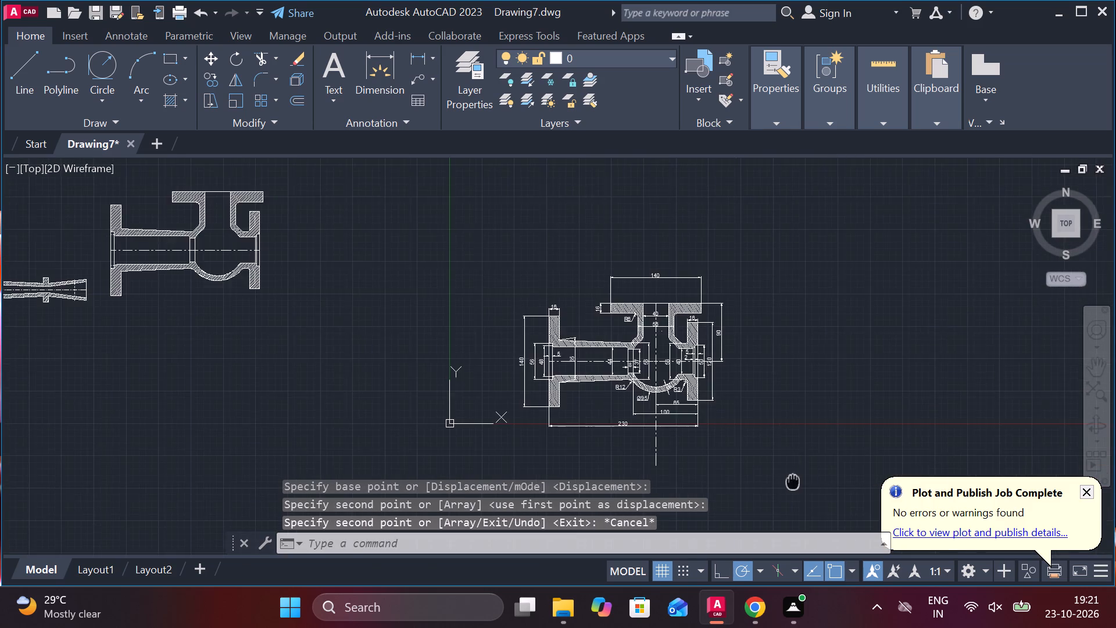
pyautogui.moveTo(789, 481); pyautogui.dragTo(618, 298, button='middle')
pyautogui.scroll(-2, 597, 349)
pyautogui.moveTo(680, 457); pyautogui.dragTo(468, 201, button='middle')
pyautogui.scroll(2, 353, 367)
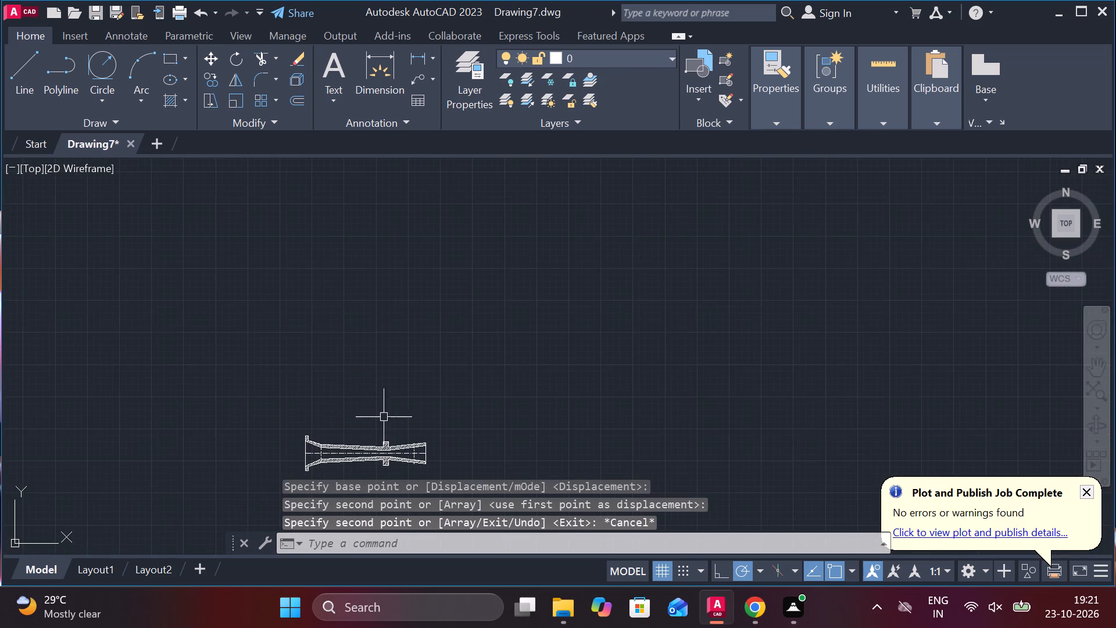
pyautogui.moveTo(384, 417); pyautogui.dragTo(367, 267, button='middle')
pyautogui.scroll(3, 423, 297)
pyautogui.moveTo(430, 326); pyautogui.dragTo(487, 277, button='middle')
pyautogui.scroll(1, 488, 274)
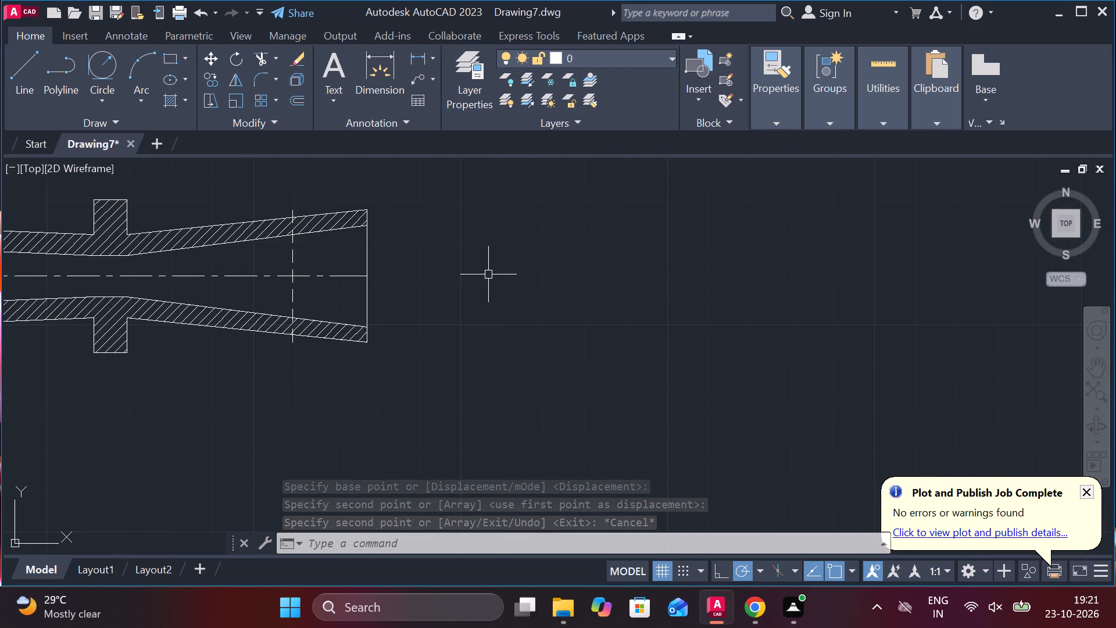
pyautogui.click(356, 278)
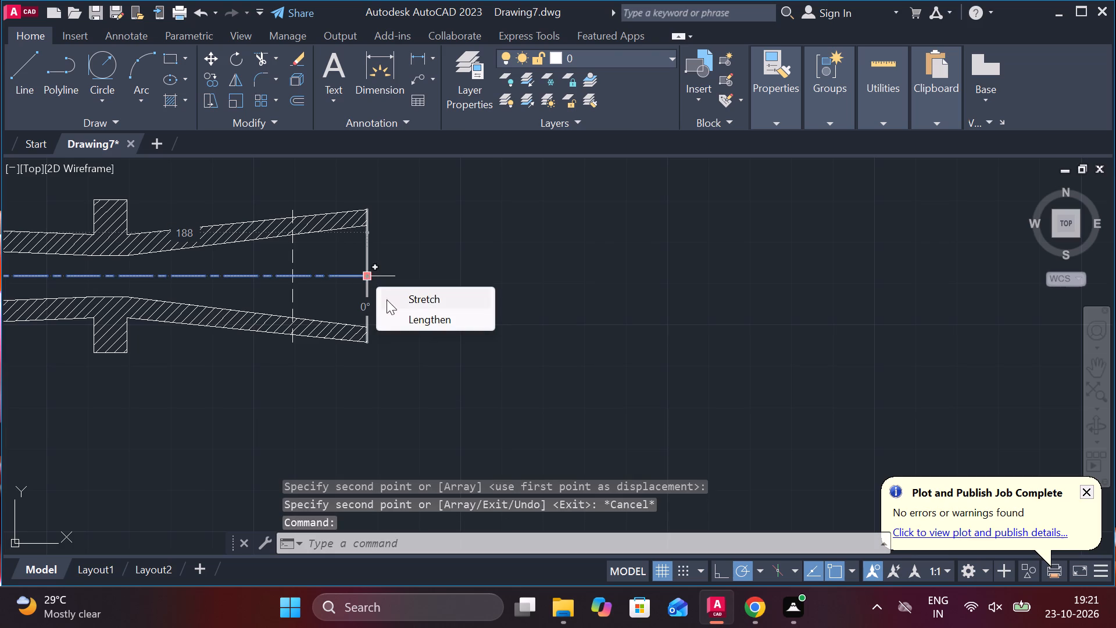
pyautogui.click(429, 317)
pyautogui.click(702, 267)
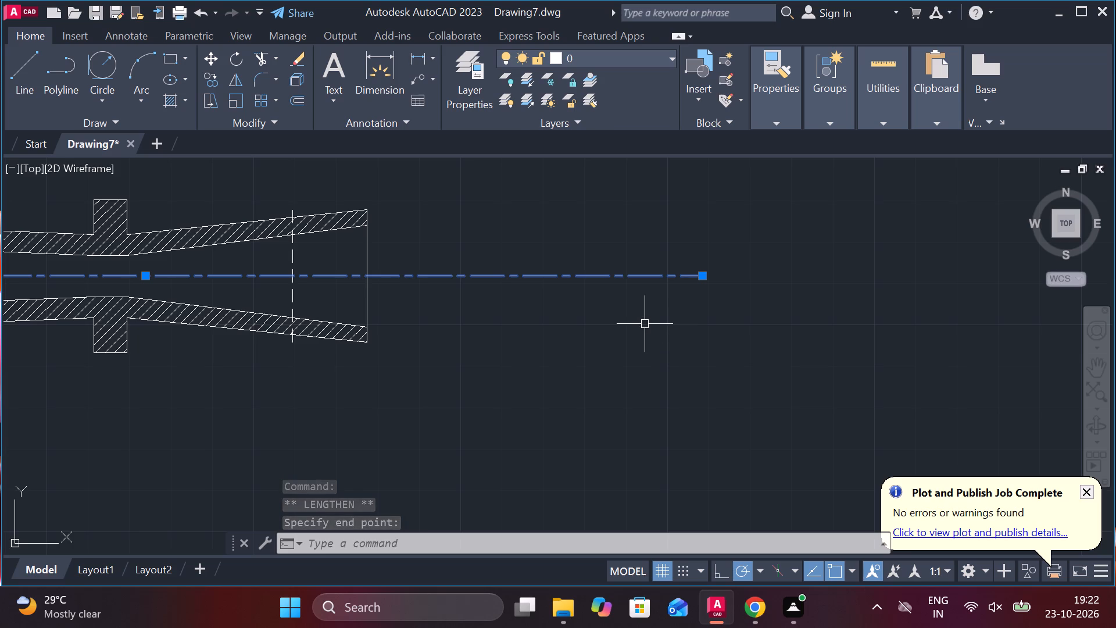
pyautogui.press('Escape')
# Draw a closed upright rectangle 5 wide and 50 high with lines, centred on the extended centre line near its free end.
pyautogui.press('l')
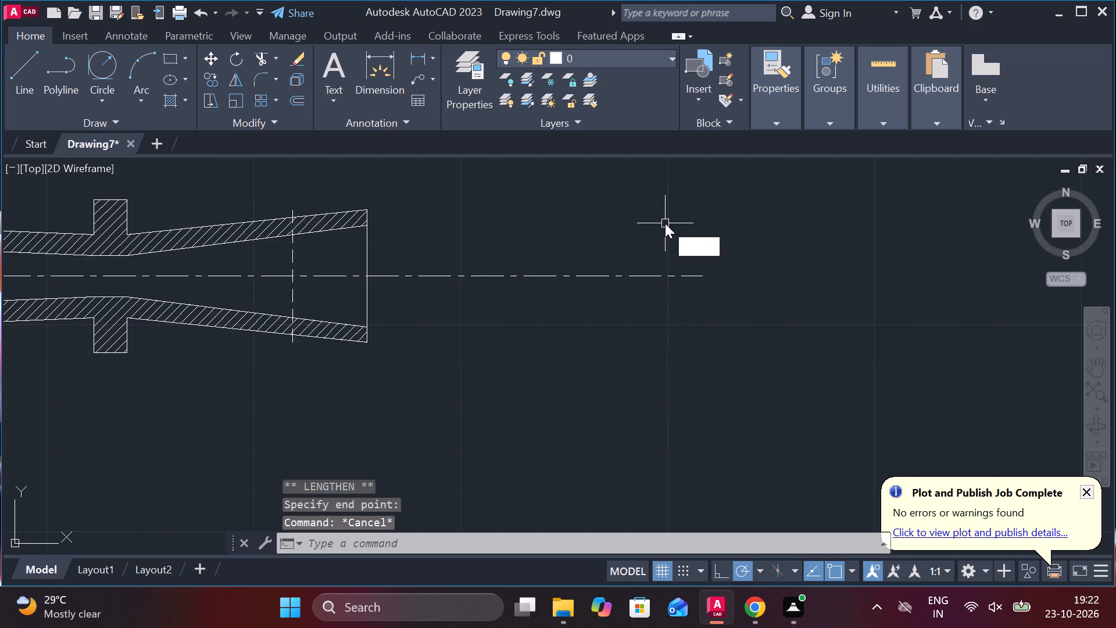
pyautogui.press('Return')
pyautogui.click(643, 273)
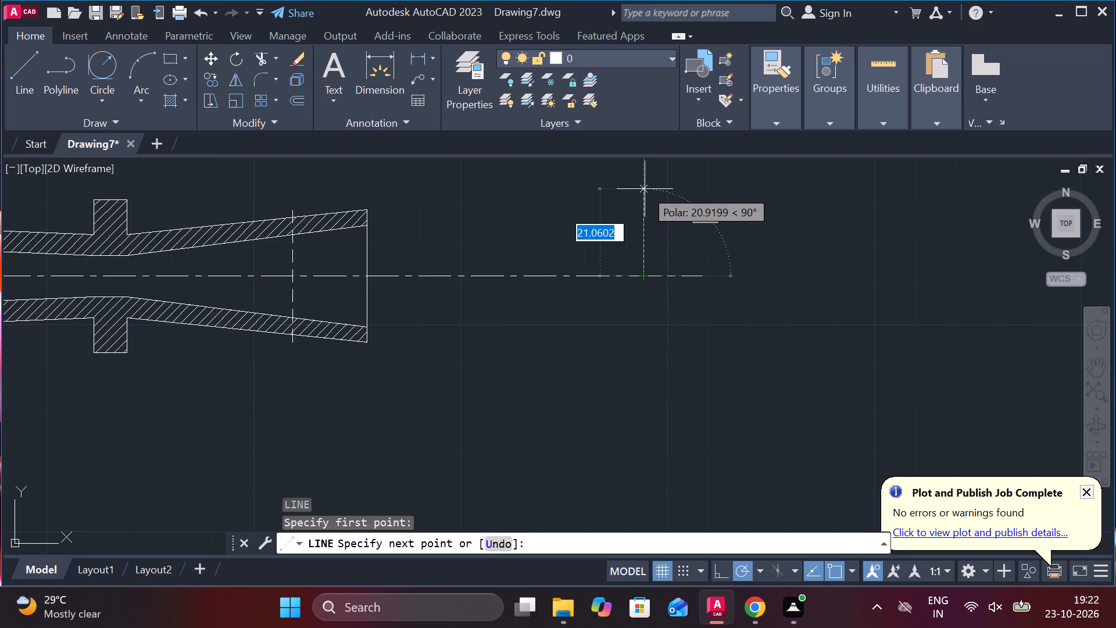
pyautogui.write('25')
pyautogui.press('space')
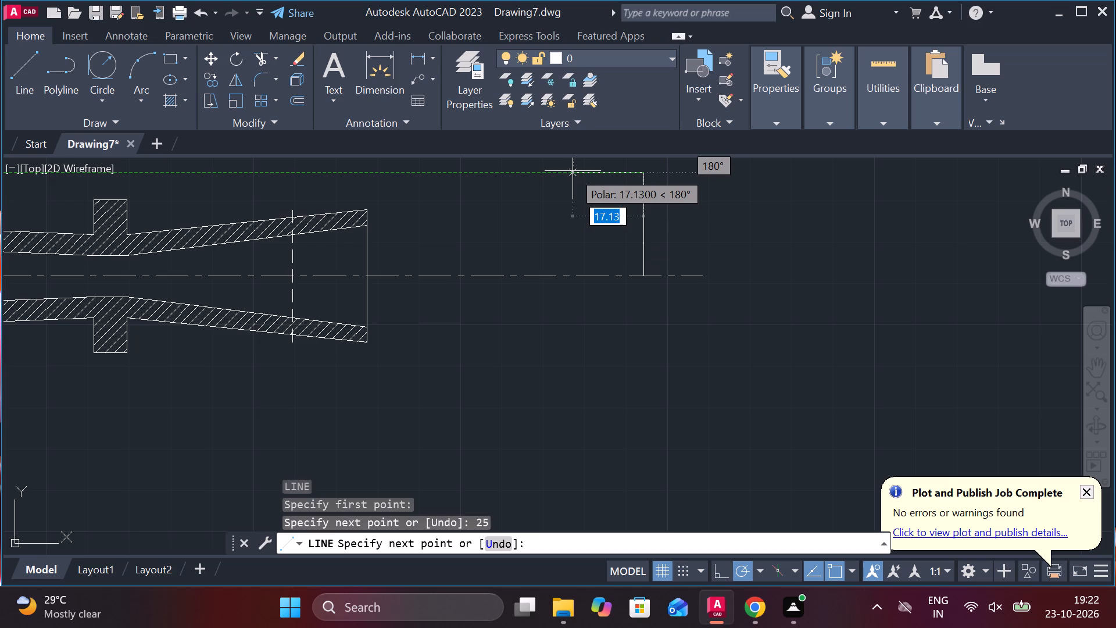
pyautogui.write('5')
pyautogui.press('space')
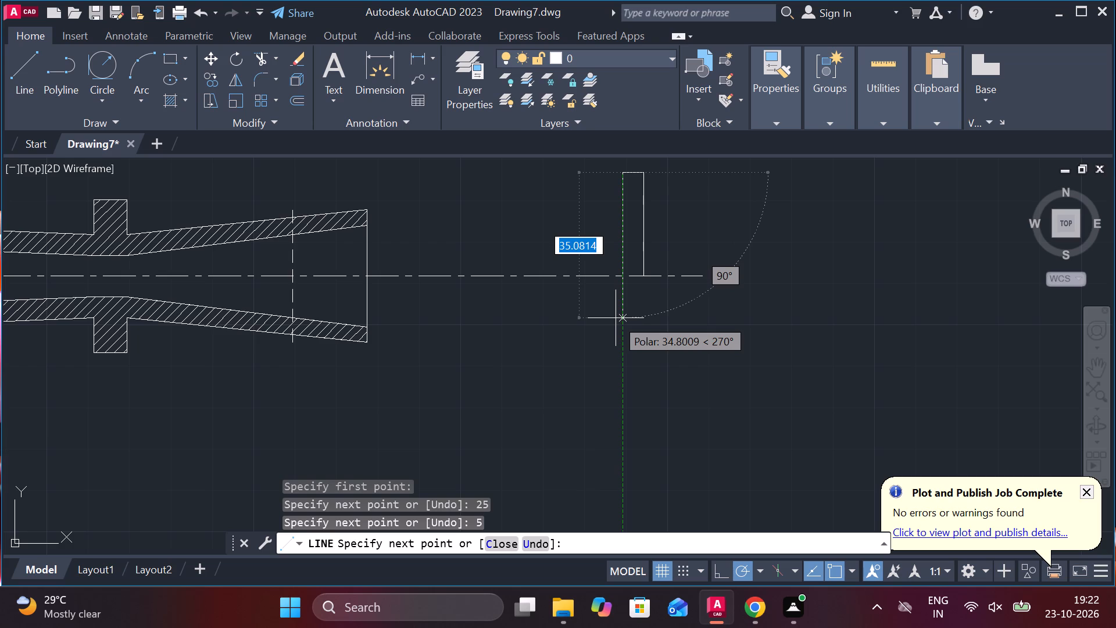
pyautogui.write('50')
pyautogui.press('Return')
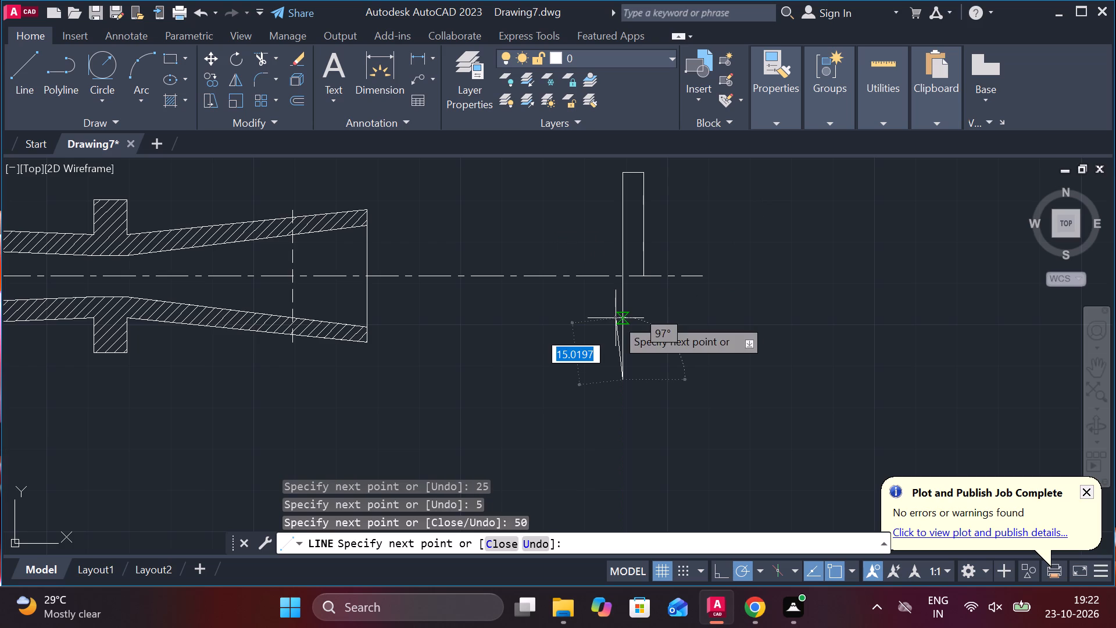
pyautogui.write('5')
pyautogui.press('space')
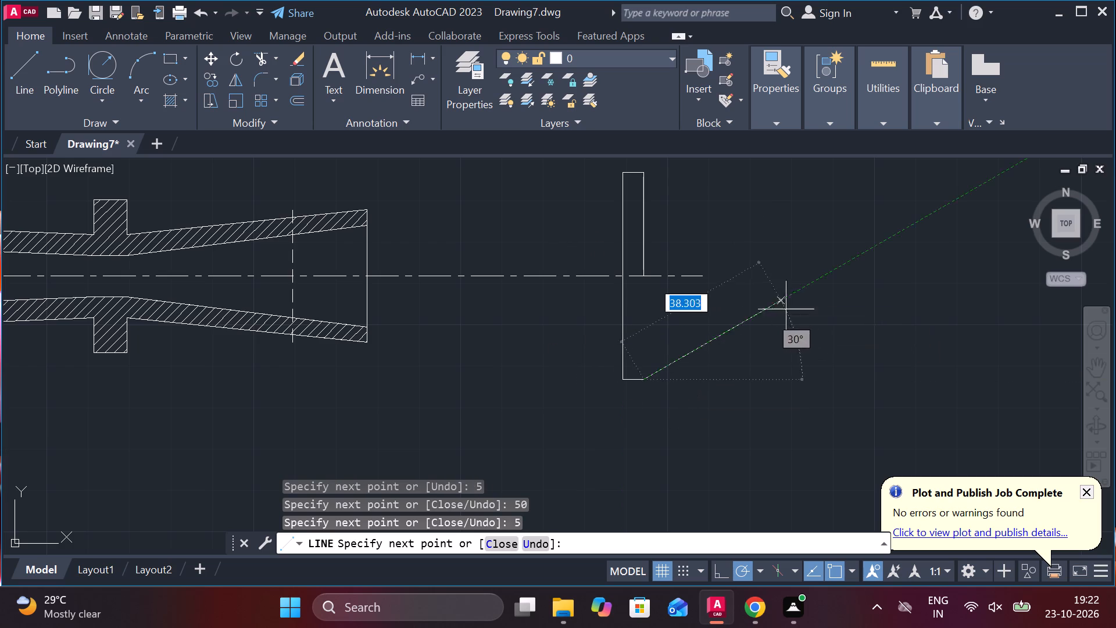
pyautogui.click(645, 274)
pyautogui.press('Escape')
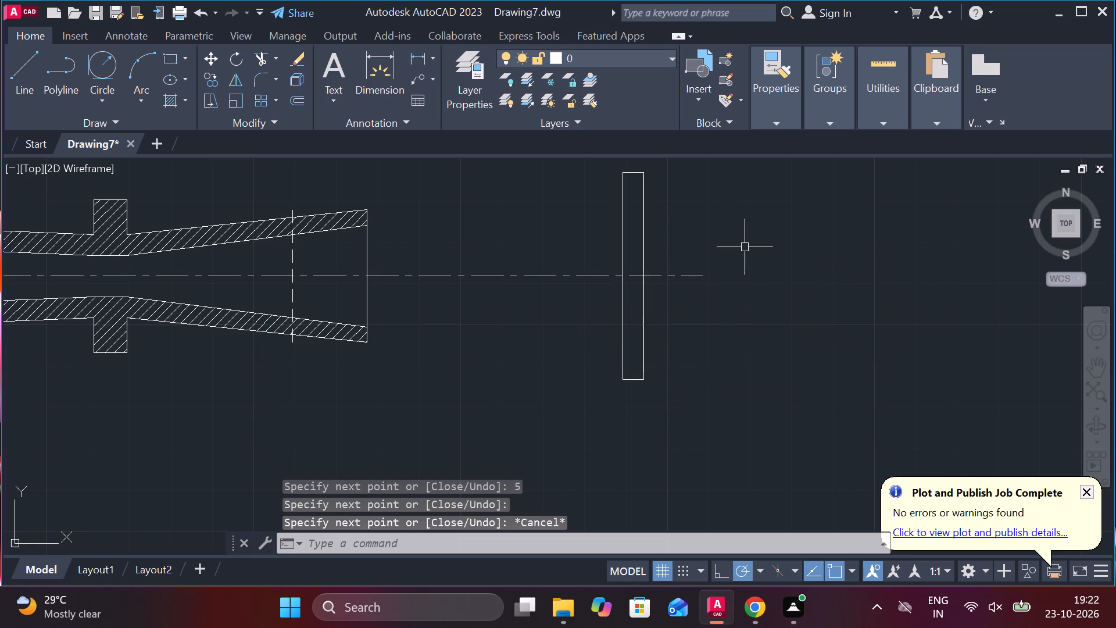
# Offset the lower half of the rectangle's right edge by 55 towards the nozzle.
pyautogui.moveTo(728, 222); pyautogui.dragTo(753, 263, button='middle')
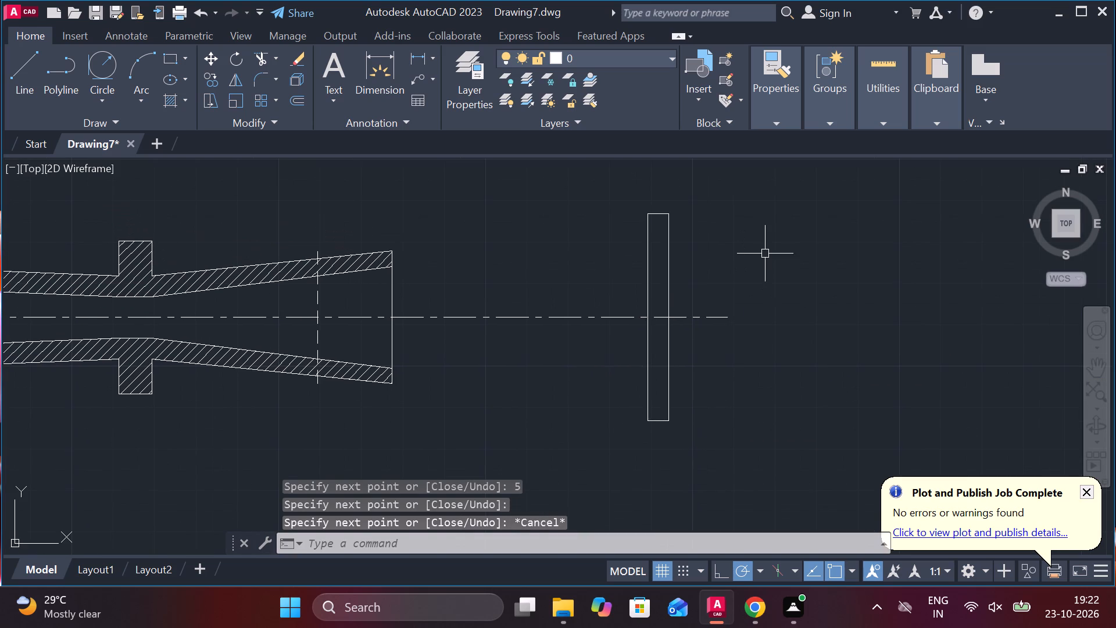
pyautogui.moveTo(751, 387); pyautogui.dragTo(738, 356, button='middle')
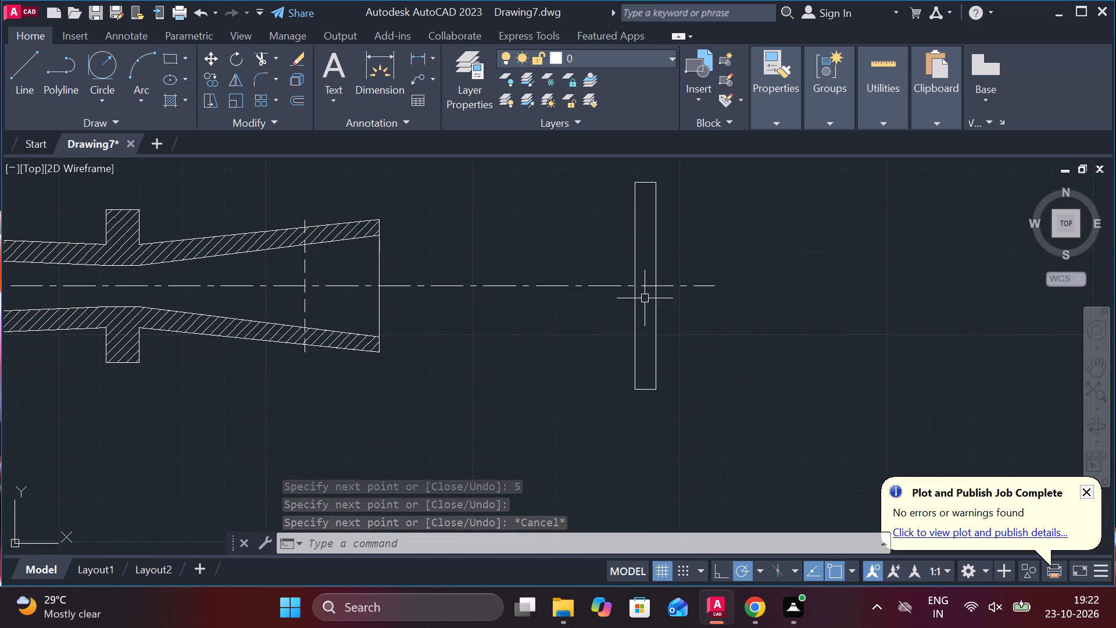
pyautogui.click(653, 292)
pyautogui.press('o')
pyautogui.press('Return')
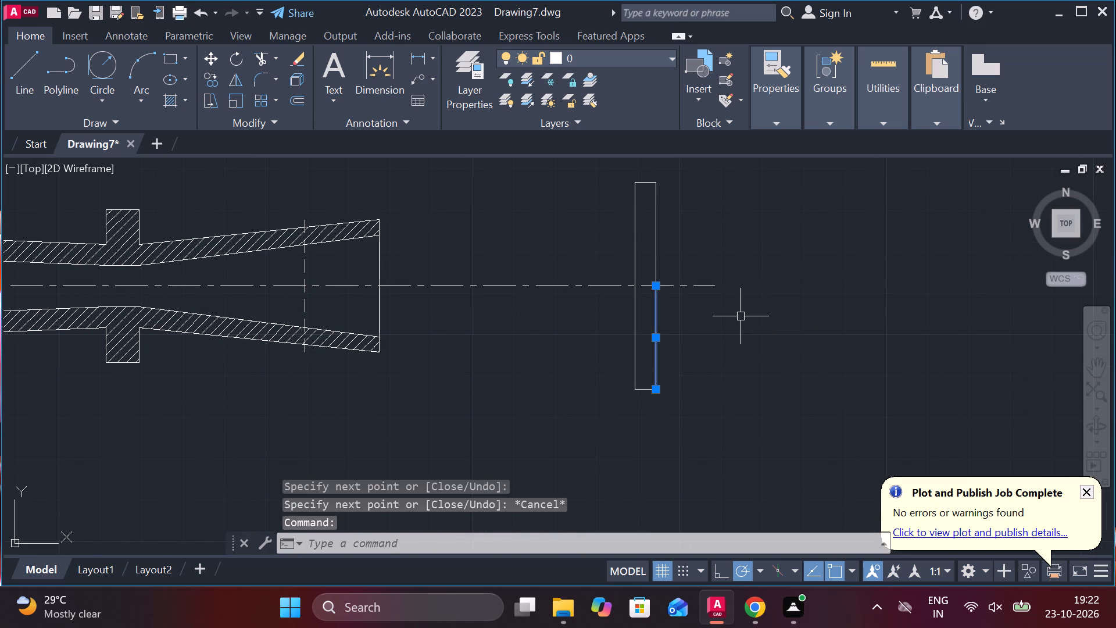
pyautogui.press('Return')
pyautogui.write('55')
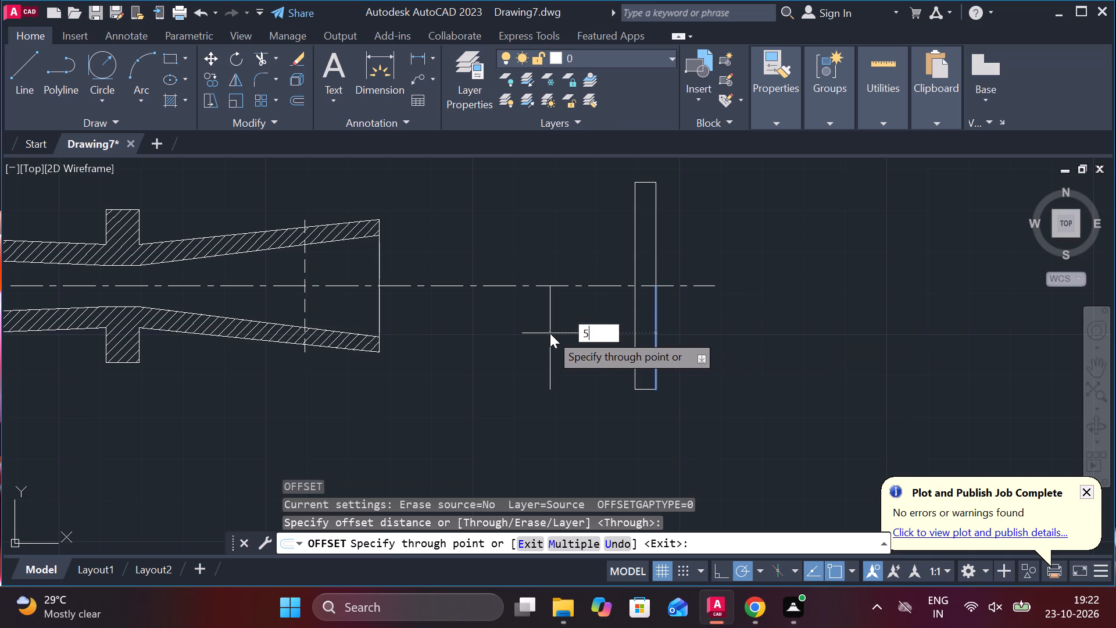
pyautogui.press('Return')
pyautogui.moveTo(468, 325); pyautogui.dragTo(510, 324, button='middle')
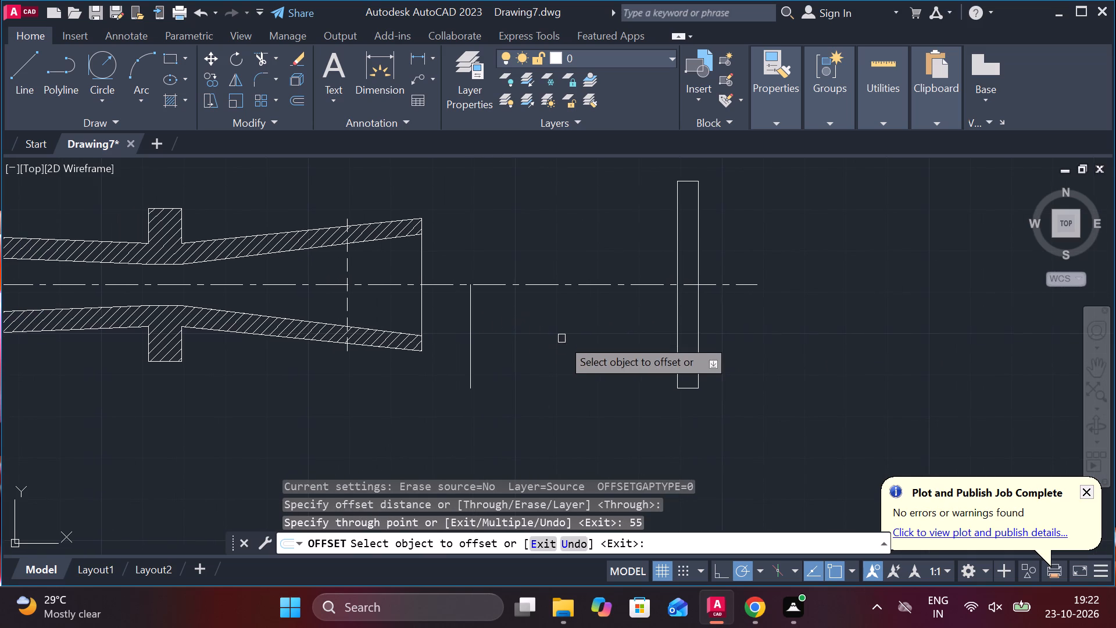
pyautogui.press('Escape')
# Lengthen the offset vertical line upward so that it crosses the centre line.
pyautogui.click(473, 309)
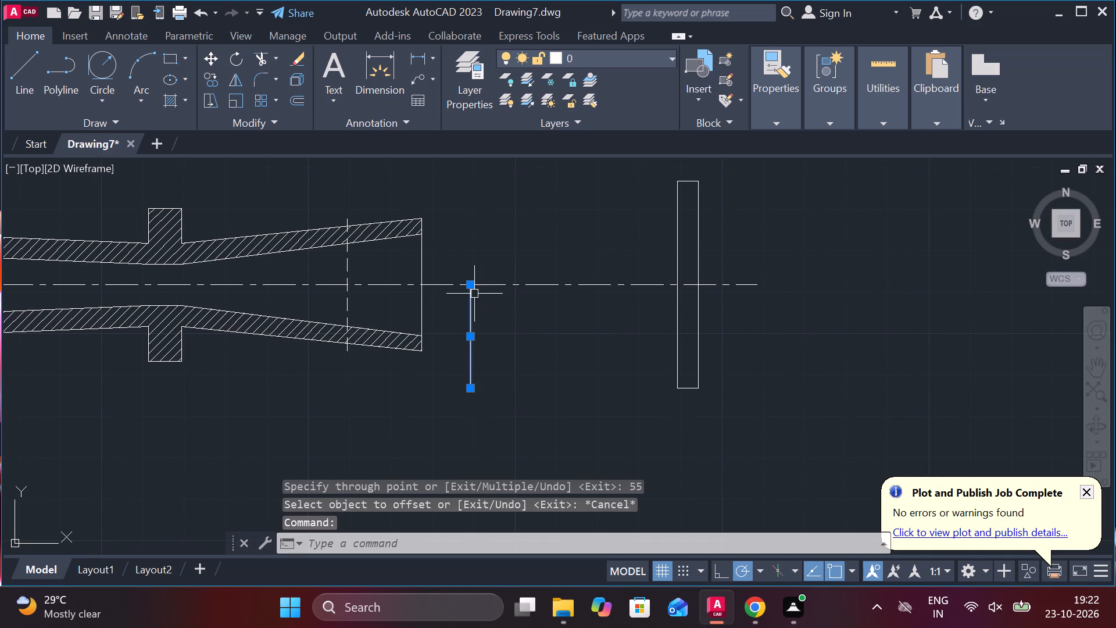
pyautogui.click(526, 329)
pyautogui.click(509, 212)
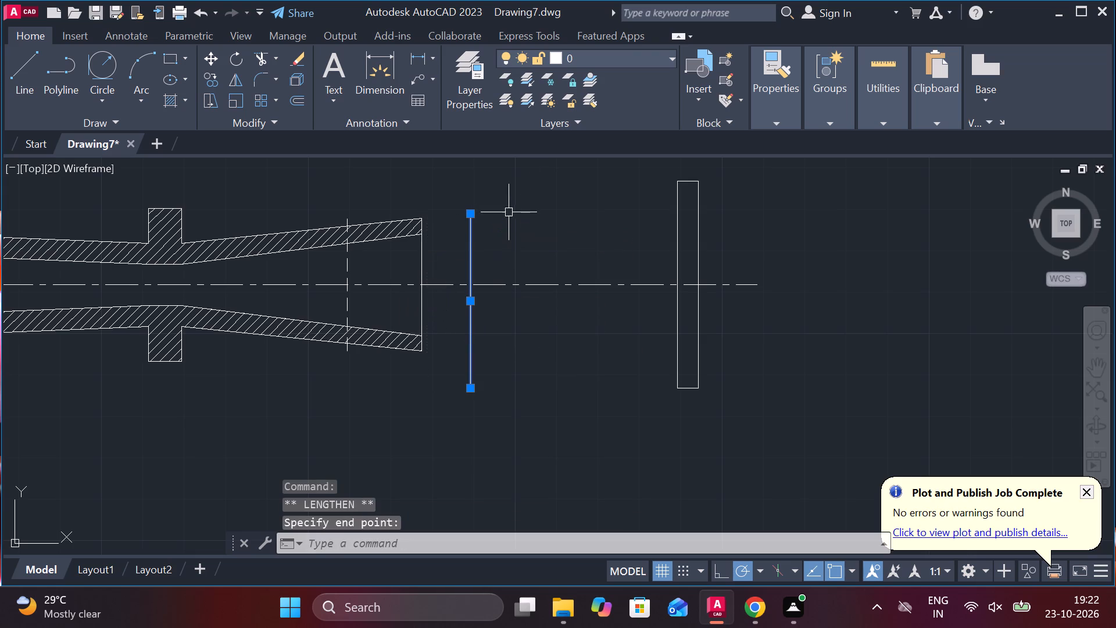
pyautogui.press('Escape')
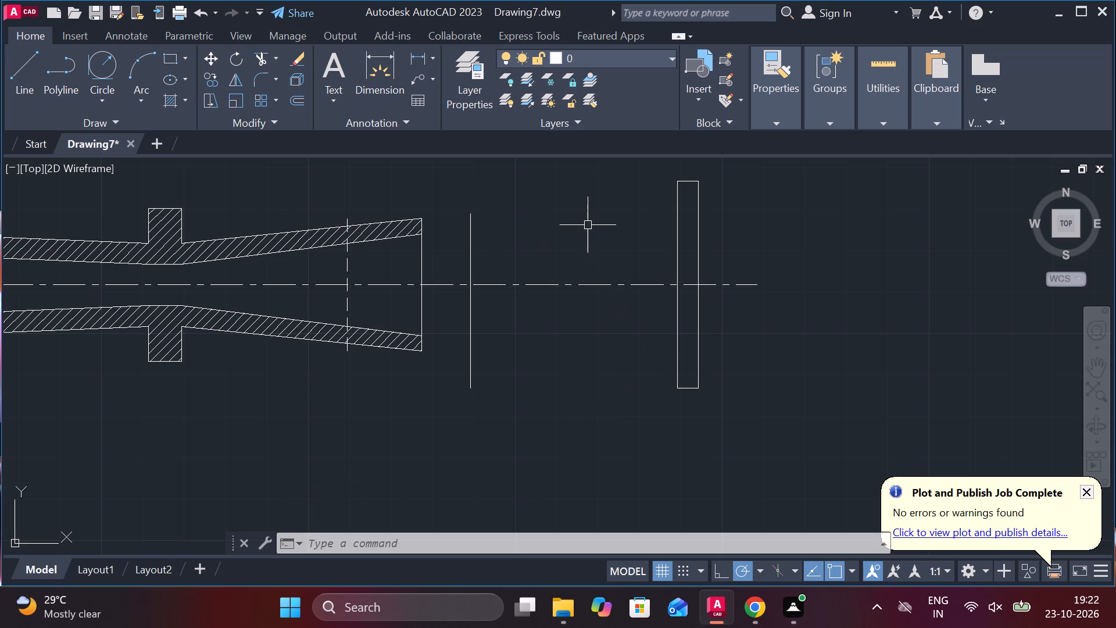
# From the offset line's intersection with the centre line, draw a vertical line 4.5 up and 9 back down, centred on the axis.
pyautogui.press('l')
pyautogui.press('Return')
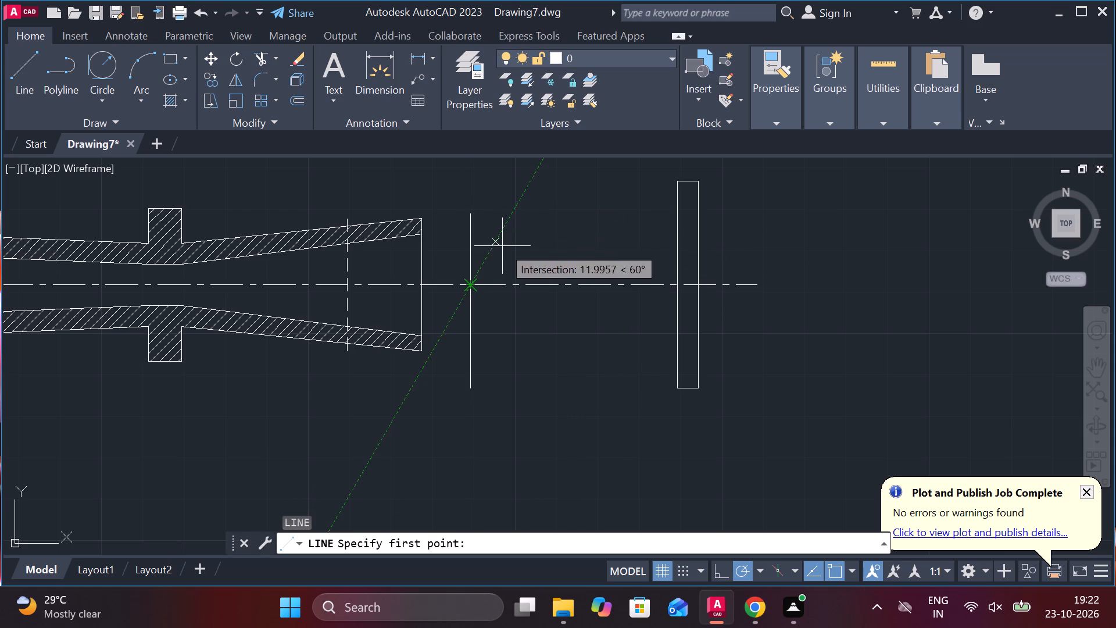
pyautogui.scroll(2, 476, 281)
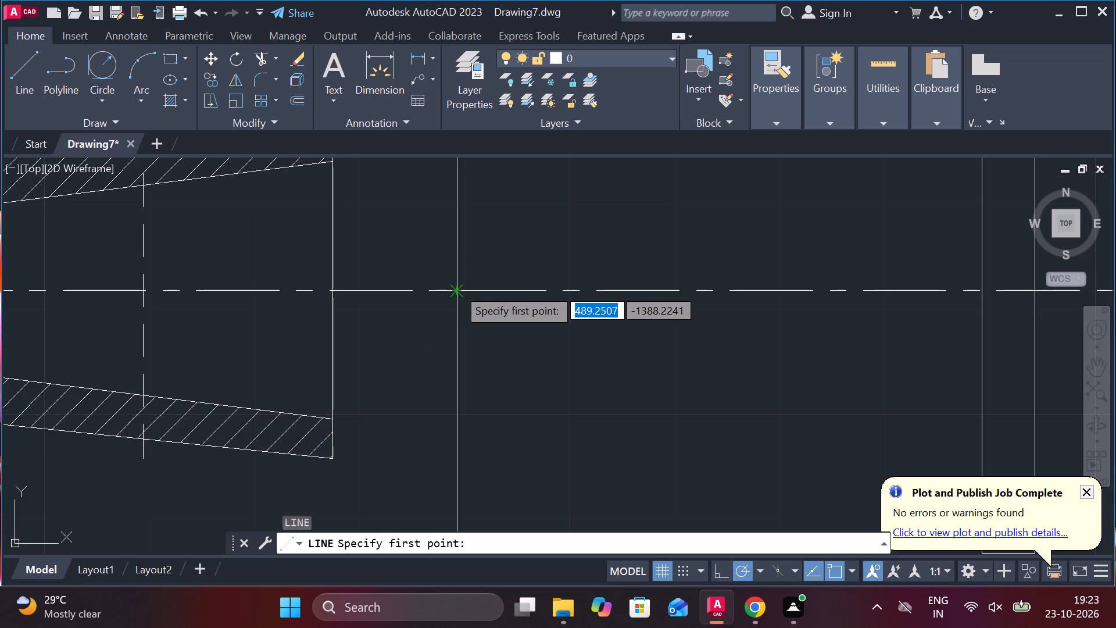
pyautogui.click(457, 287)
pyautogui.scroll(-3, 457, 283)
pyautogui.press('4')
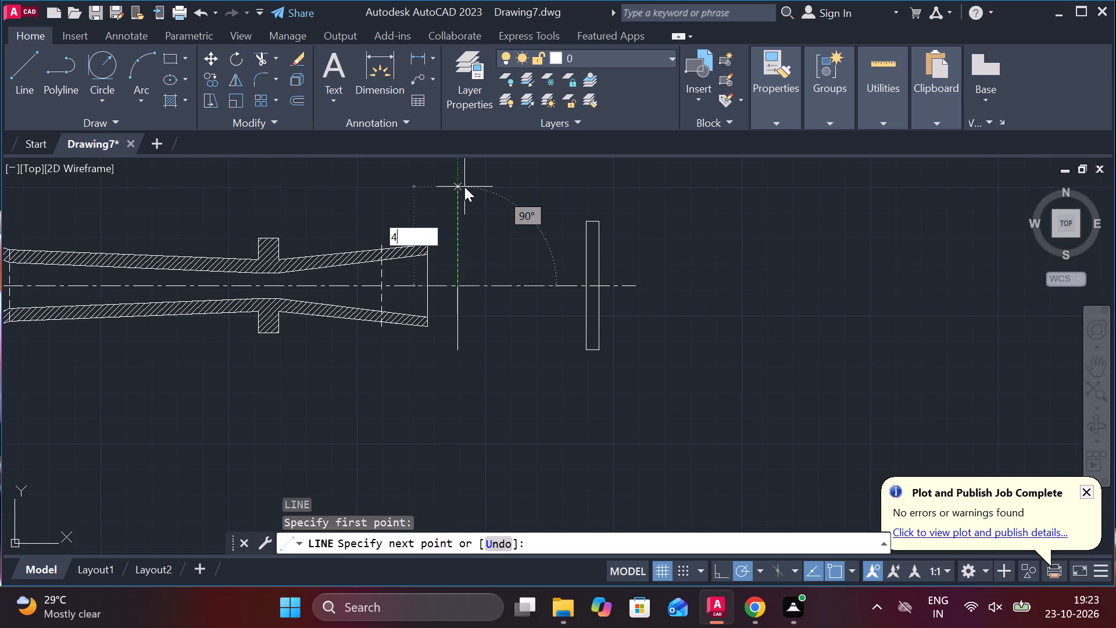
pyautogui.press("'")
pyautogui.press('BackSpace')
pyautogui.write('.6')
pyautogui.press('BackSpace')
pyautogui.press('5')
pyautogui.press('Return')
pyautogui.scroll(1, 512, 280)
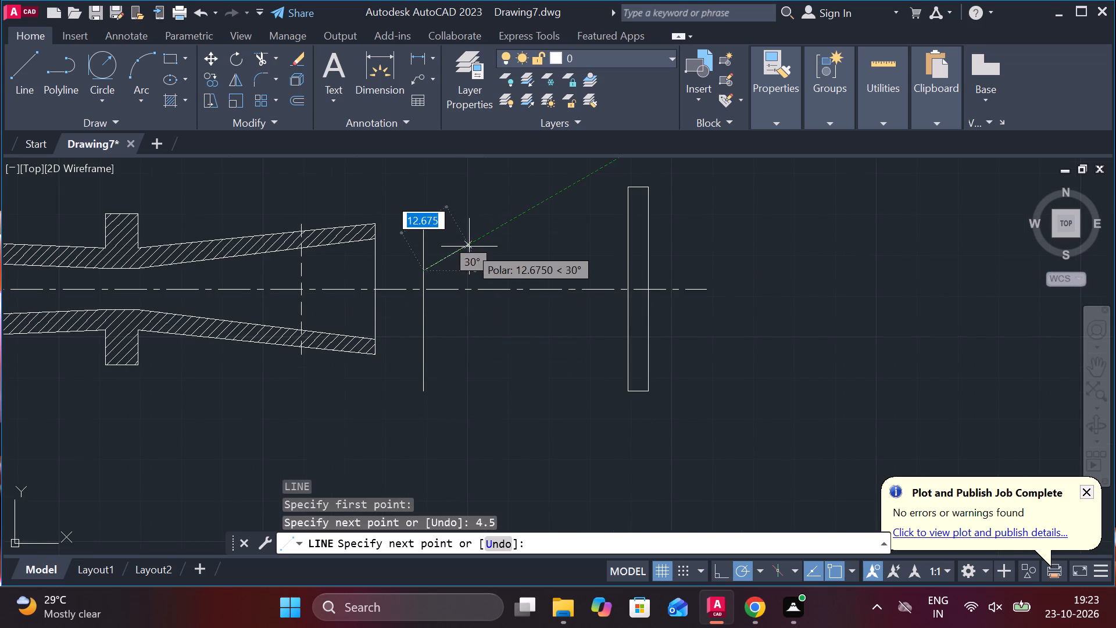
pyautogui.moveTo(431, 412); pyautogui.dragTo(435, 368, button='middle')
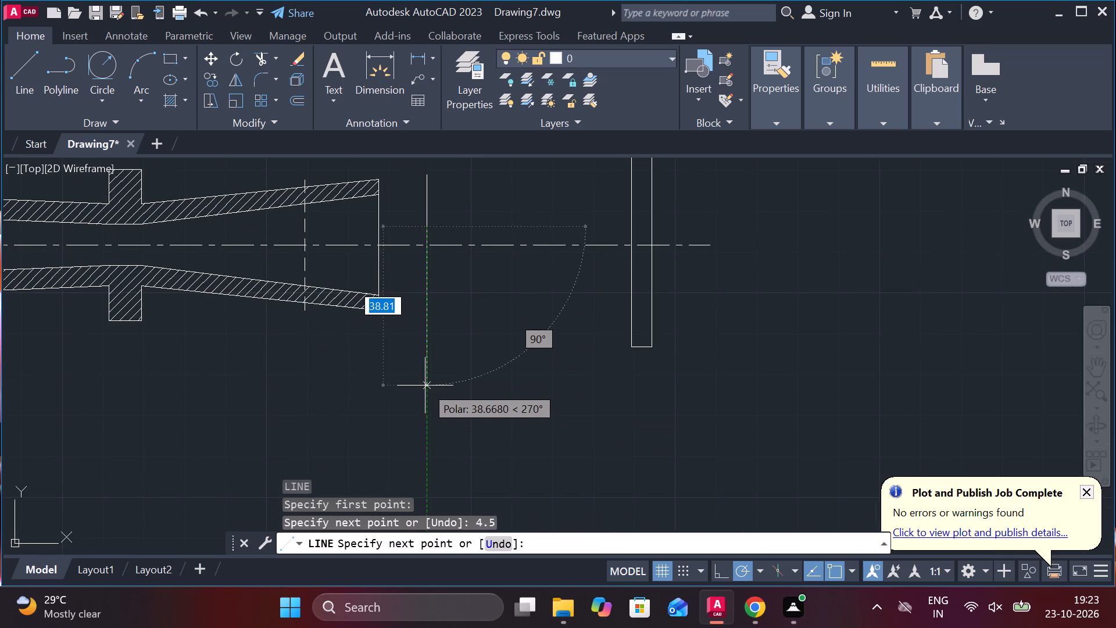
pyautogui.press('9')
pyautogui.press('Return')
pyautogui.press('Escape')
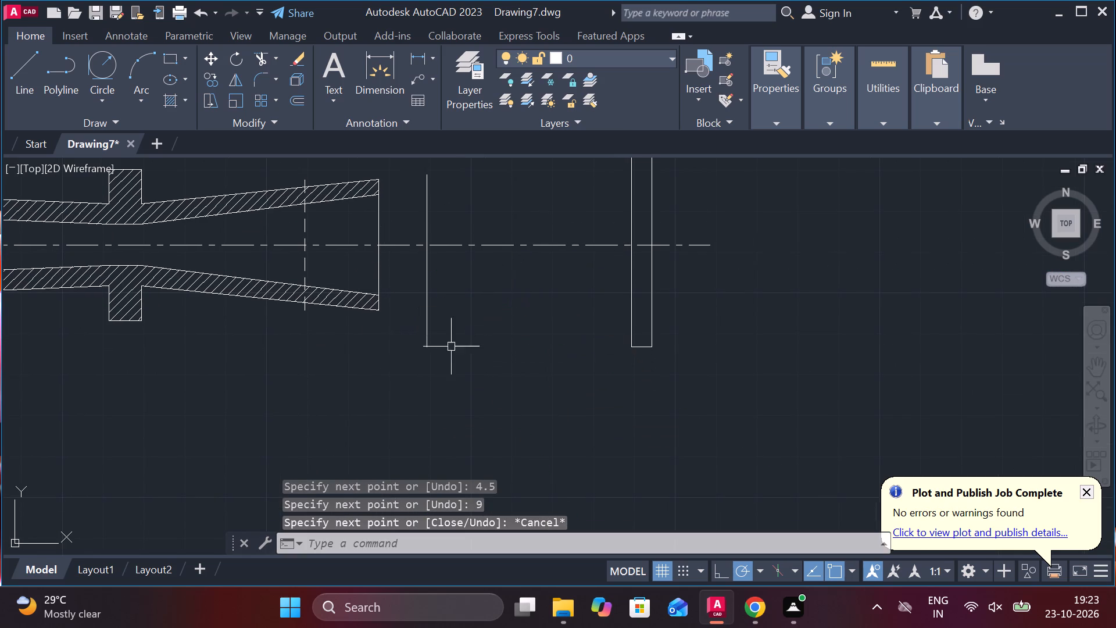
# Erase the long vertical offset line between the nozzle and the rectangle.
pyautogui.click(427, 313)
pyautogui.write('E')
pyautogui.press('space')
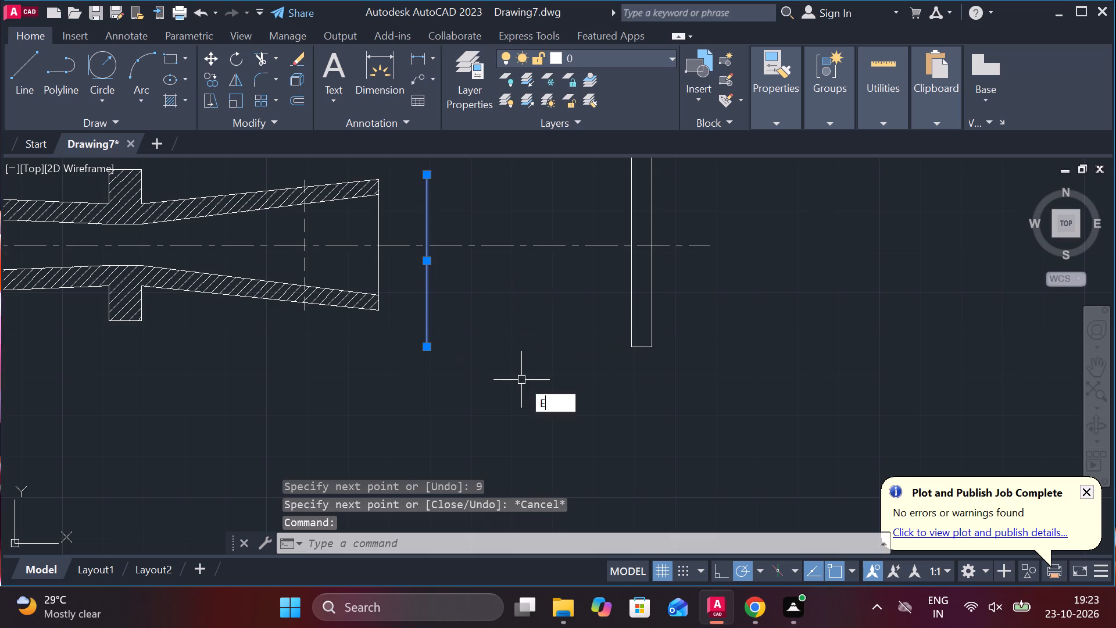
# Trim the part of the short vertical line lying above the centre line.
pyautogui.write('TR')
pyautogui.press('space')
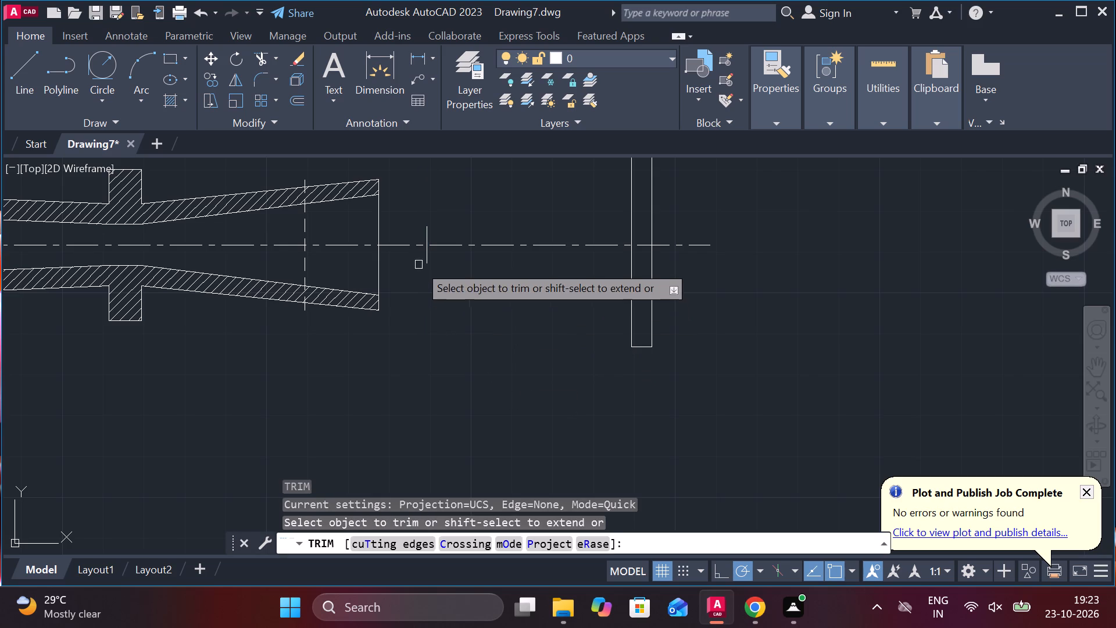
pyautogui.click(430, 233)
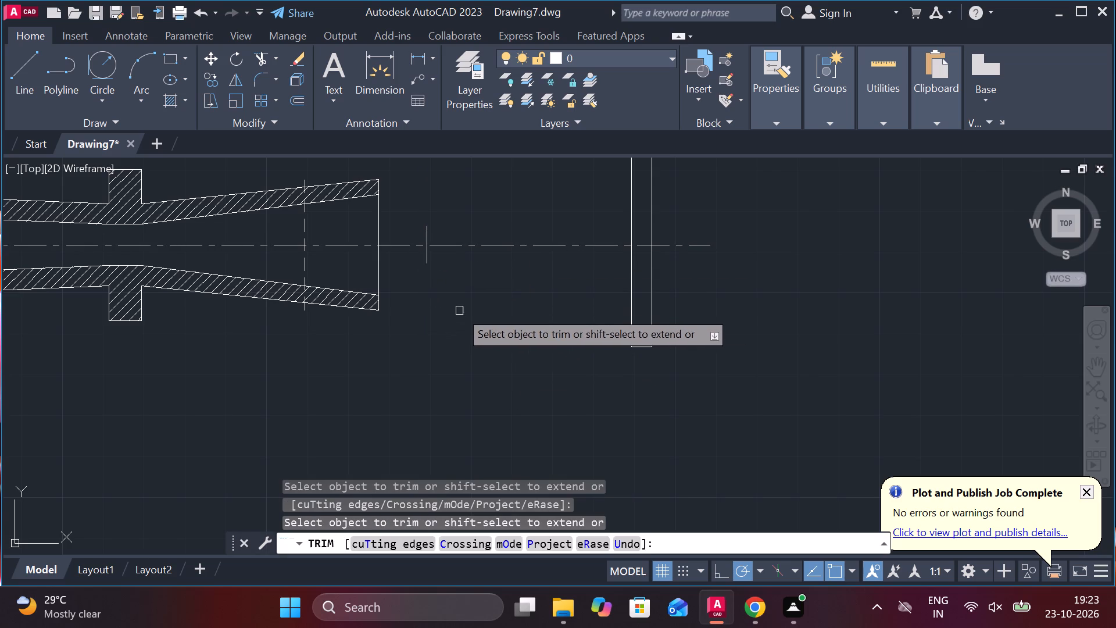
pyautogui.moveTo(460, 312); pyautogui.dragTo(487, 359, button='middle')
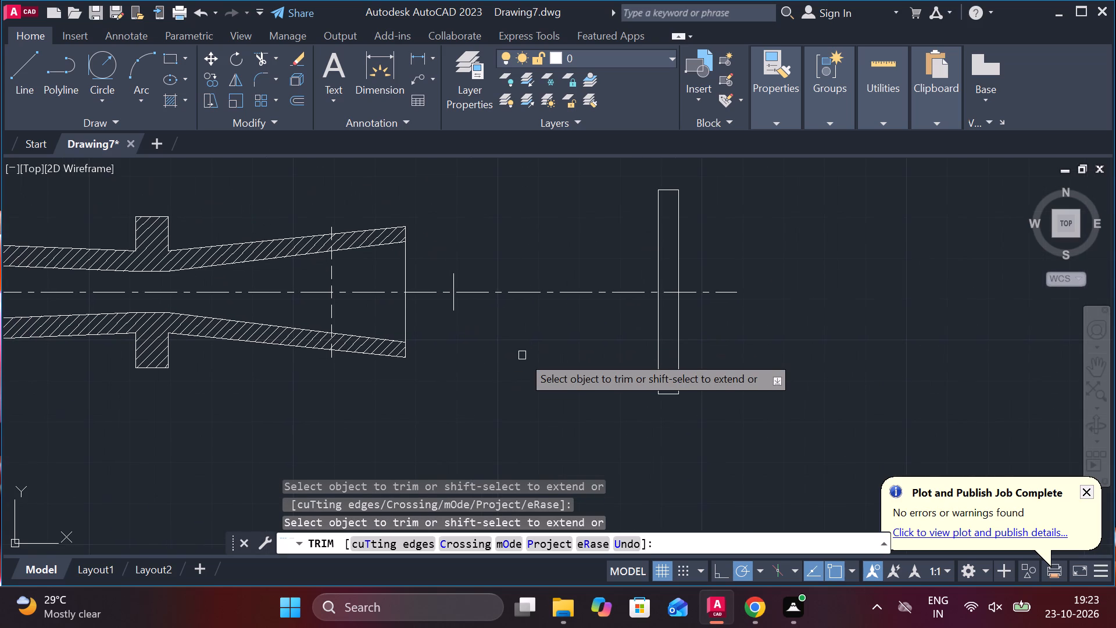
pyautogui.press('Escape')
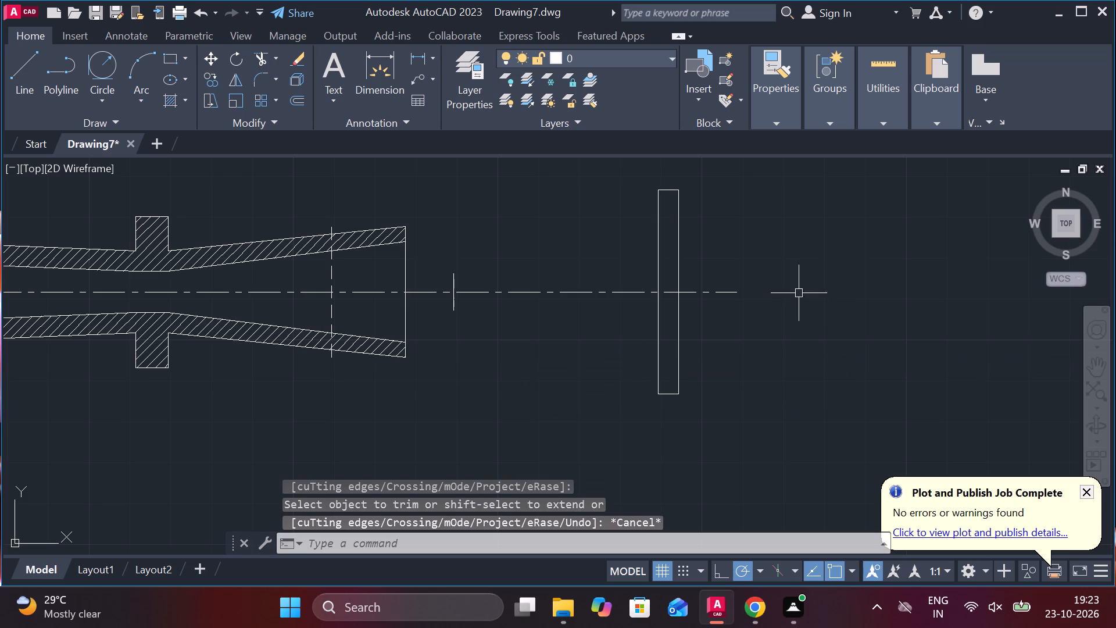
# Draw a horizontal line about 20 long outward from the flange's far edge, starting on the centre line.
pyautogui.scroll(1, 724, 284)
pyautogui.press('l')
pyautogui.press('Return')
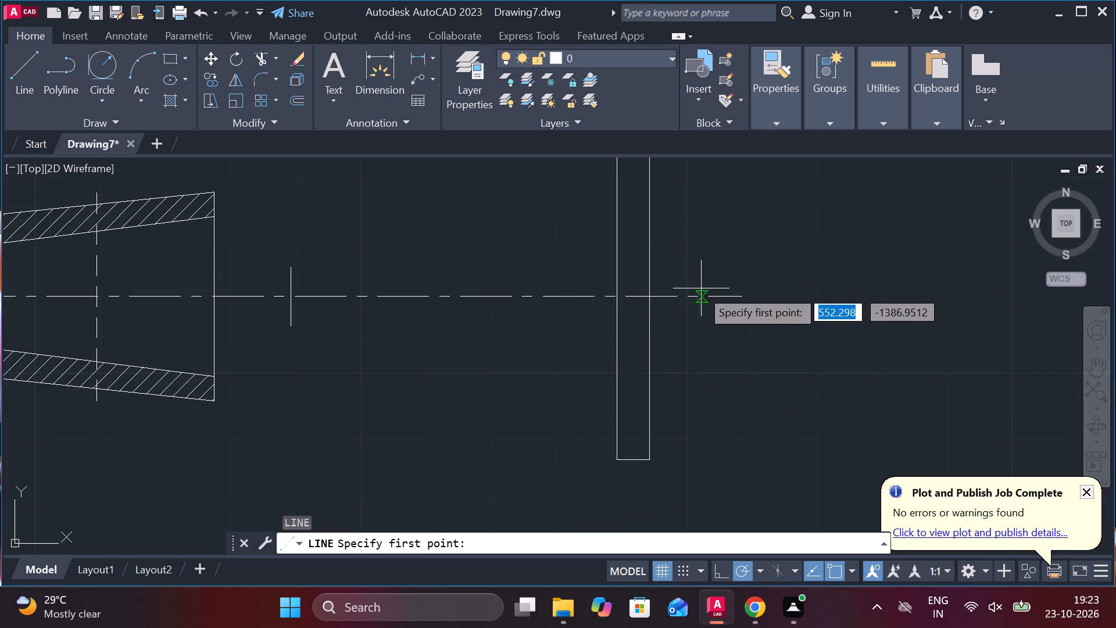
pyautogui.click(648, 298)
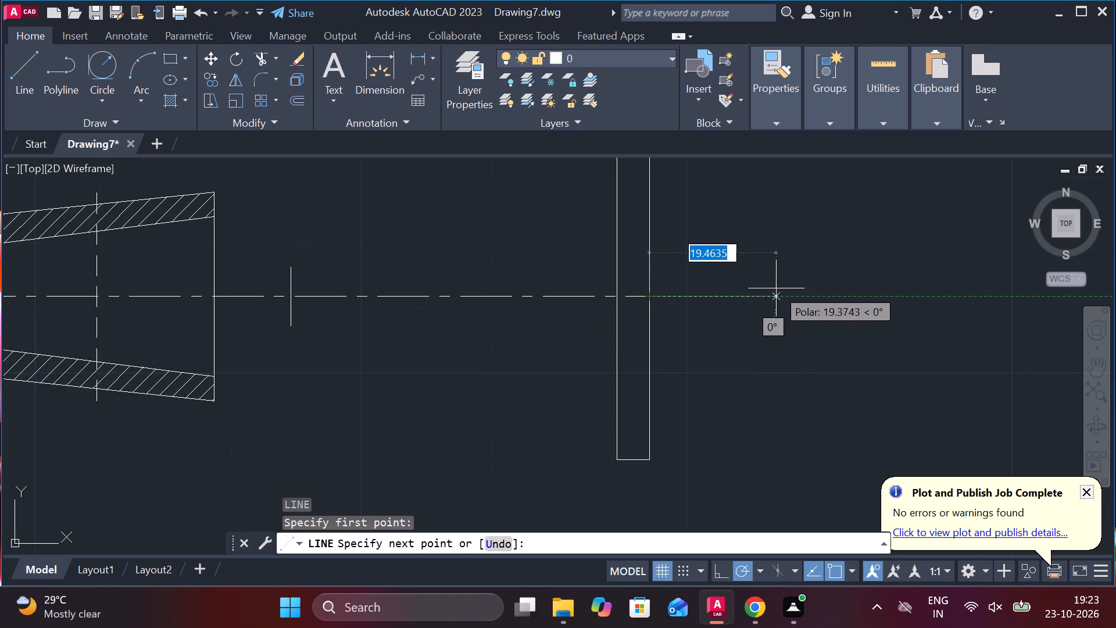
pyautogui.click(778, 290)
pyautogui.press('Escape')
# Offset the new horizontal line 14.5 upward, and offset that copy 29 downward to mirror it below the axis.
pyautogui.click(762, 296)
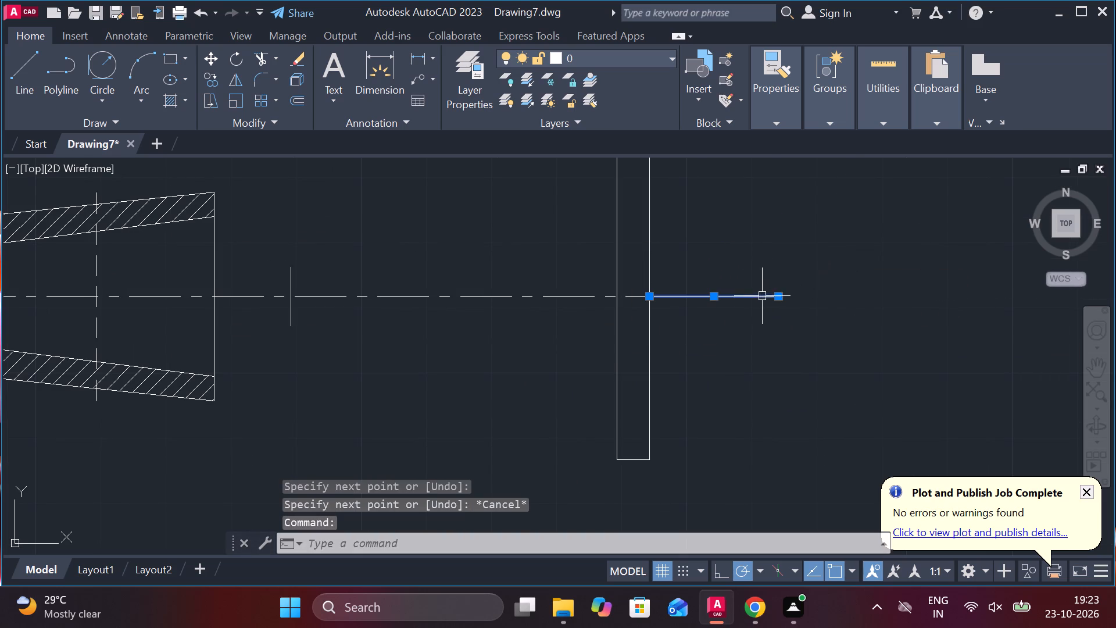
pyautogui.press('o')
pyautogui.press('Return')
pyautogui.press('Return')
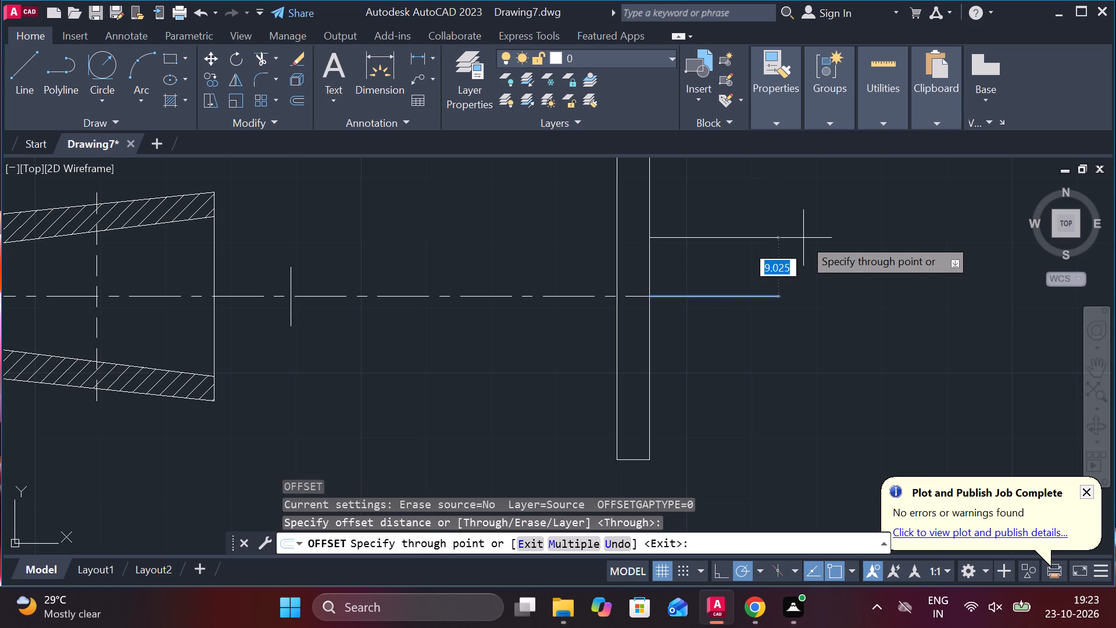
pyautogui.write('14.5')
pyautogui.press('Return')
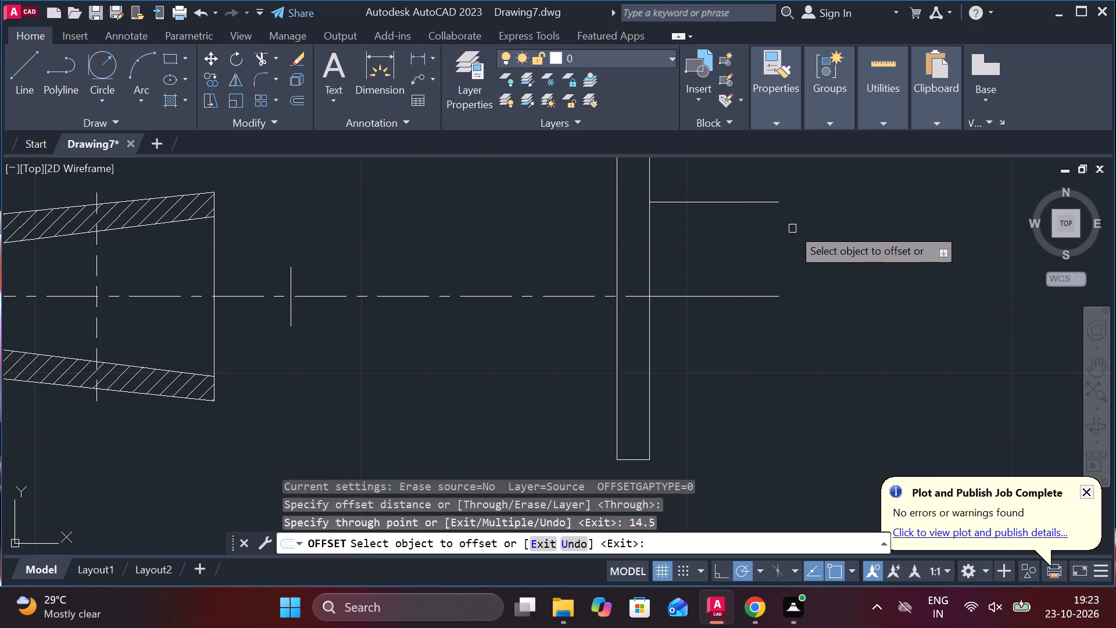
pyautogui.click(742, 205)
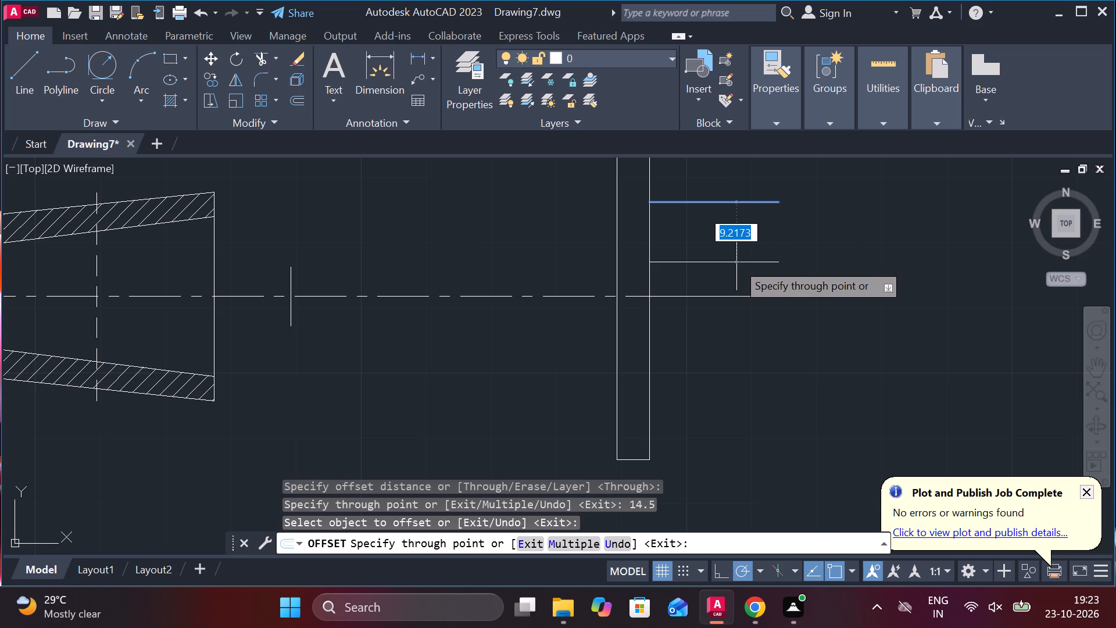
pyautogui.write('29')
pyautogui.press('Return')
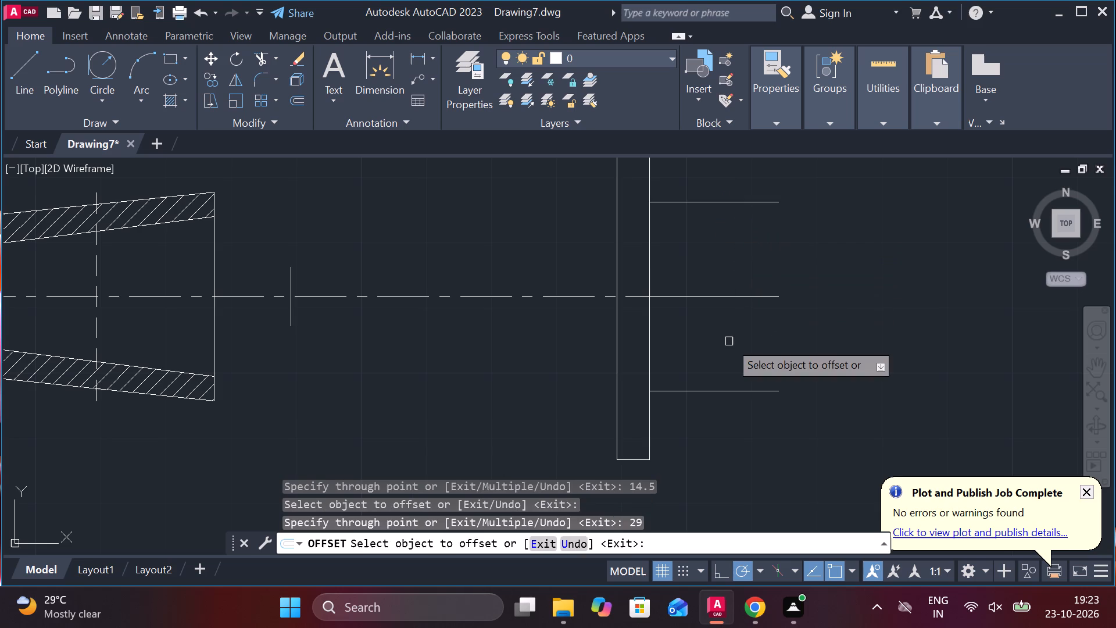
pyautogui.press('Escape')
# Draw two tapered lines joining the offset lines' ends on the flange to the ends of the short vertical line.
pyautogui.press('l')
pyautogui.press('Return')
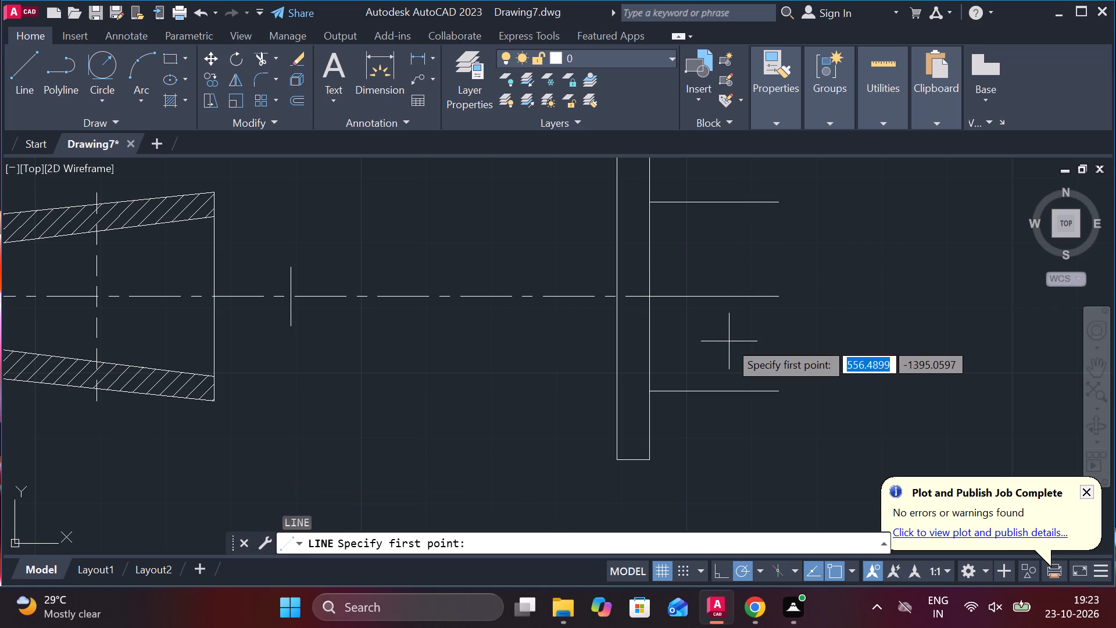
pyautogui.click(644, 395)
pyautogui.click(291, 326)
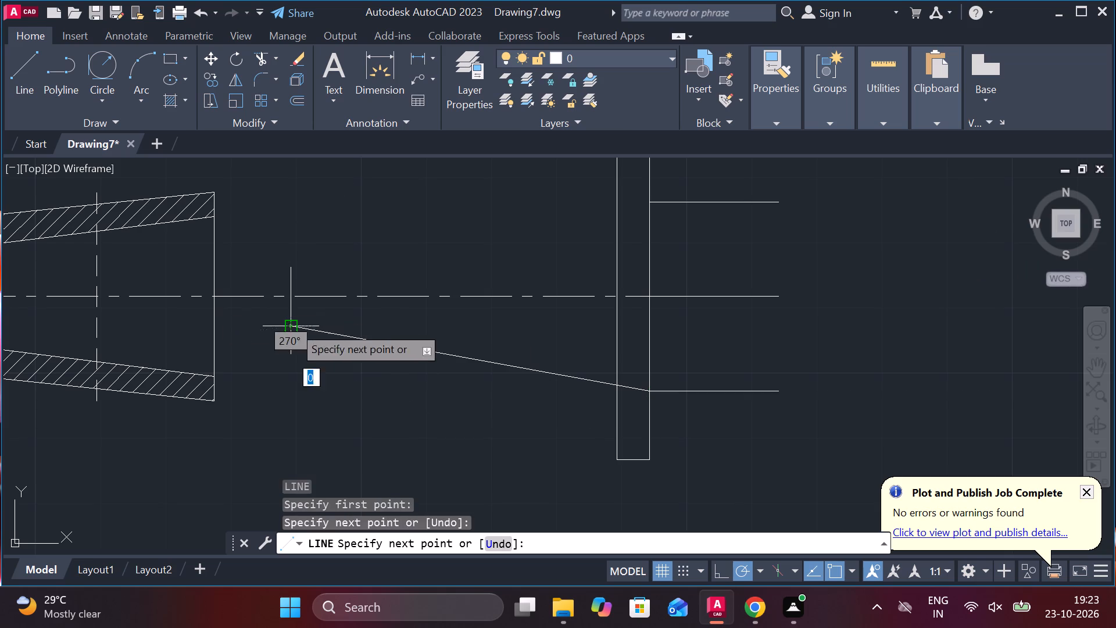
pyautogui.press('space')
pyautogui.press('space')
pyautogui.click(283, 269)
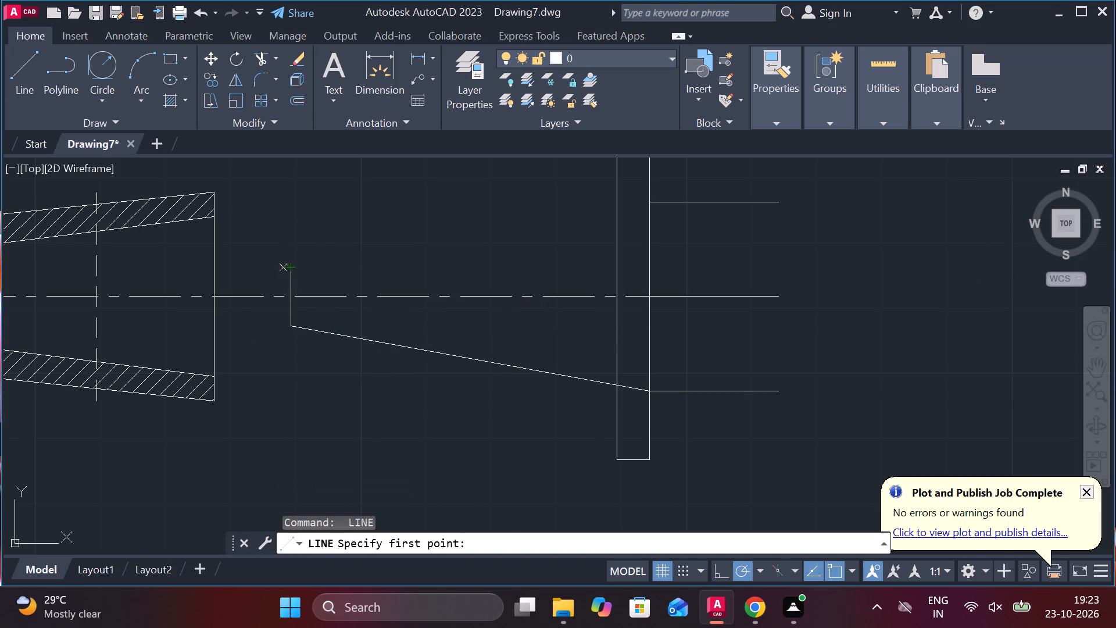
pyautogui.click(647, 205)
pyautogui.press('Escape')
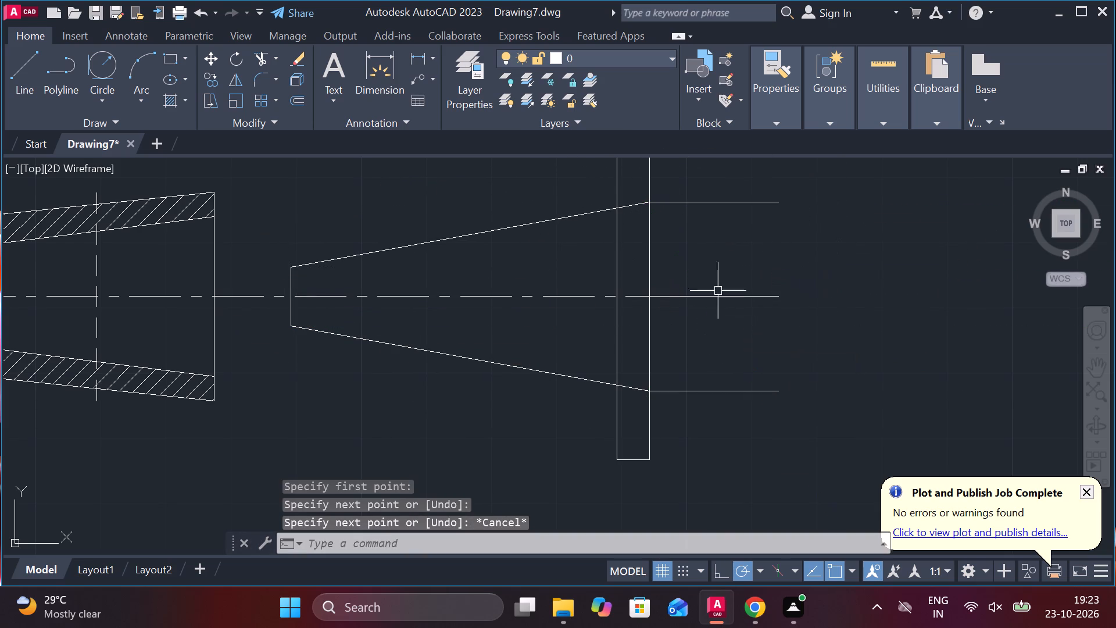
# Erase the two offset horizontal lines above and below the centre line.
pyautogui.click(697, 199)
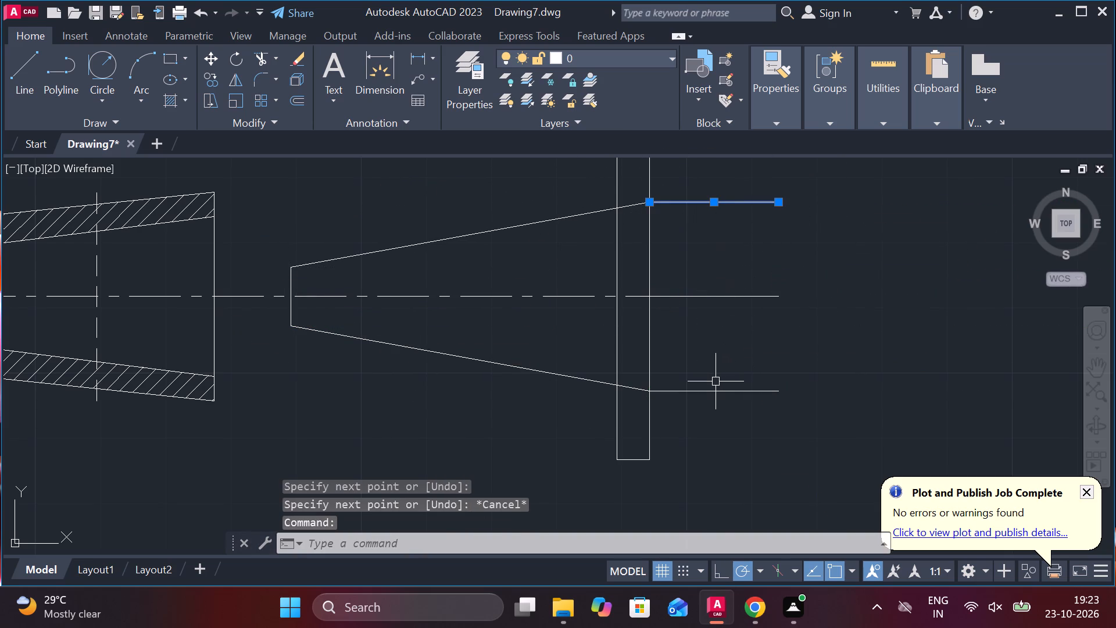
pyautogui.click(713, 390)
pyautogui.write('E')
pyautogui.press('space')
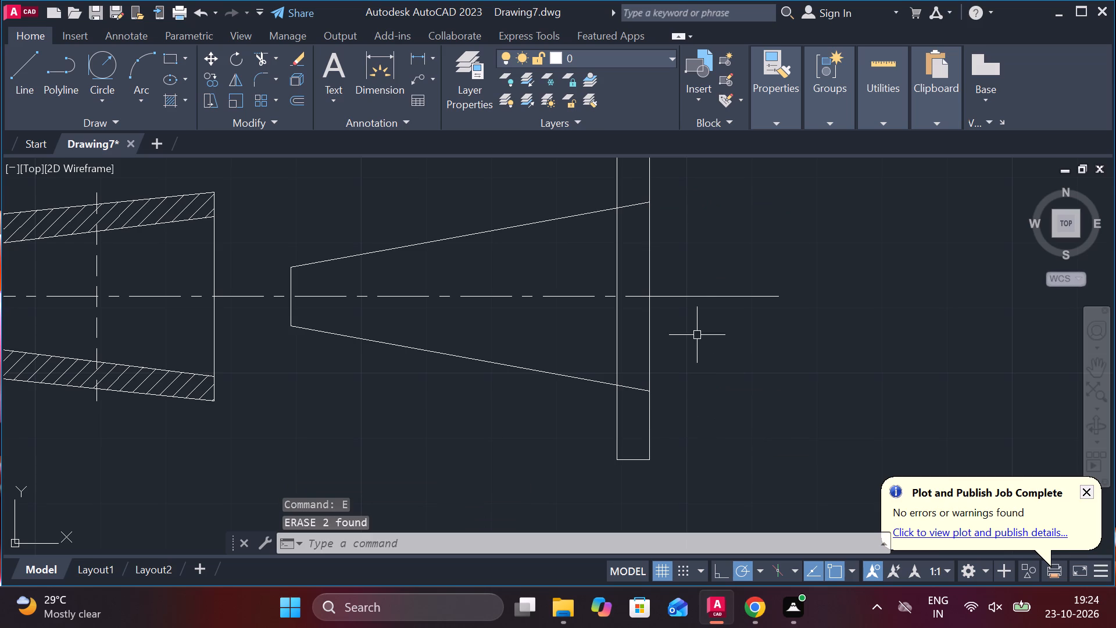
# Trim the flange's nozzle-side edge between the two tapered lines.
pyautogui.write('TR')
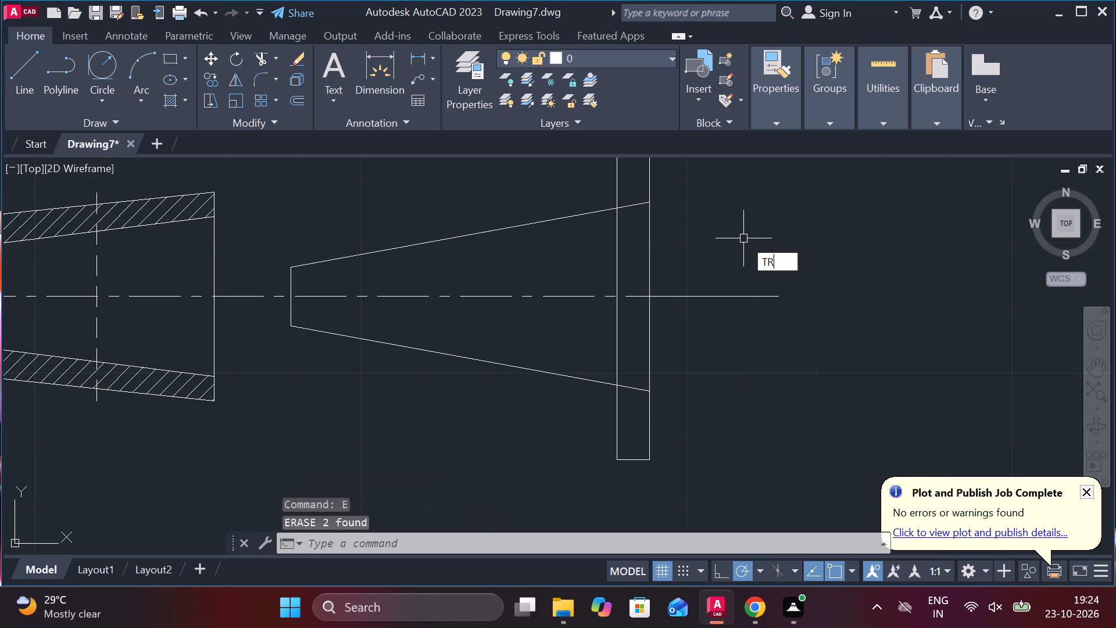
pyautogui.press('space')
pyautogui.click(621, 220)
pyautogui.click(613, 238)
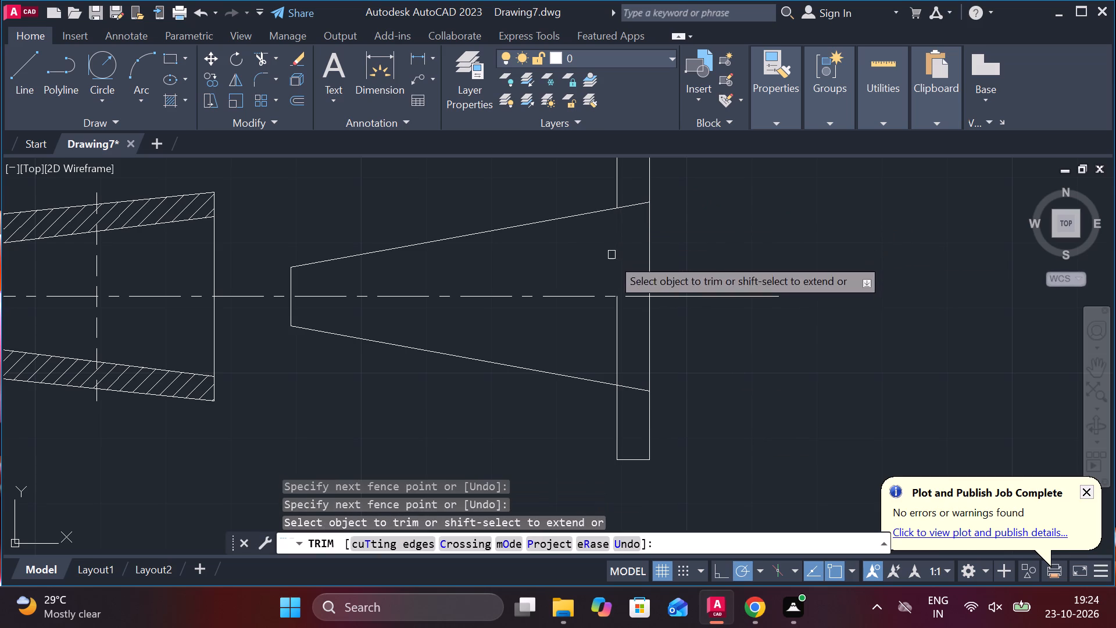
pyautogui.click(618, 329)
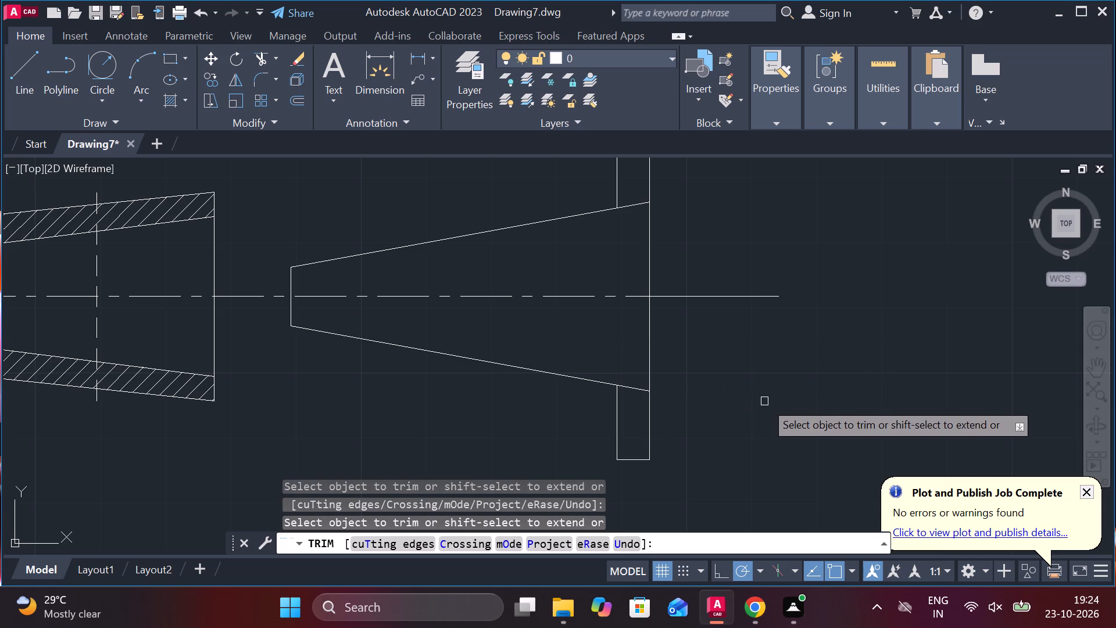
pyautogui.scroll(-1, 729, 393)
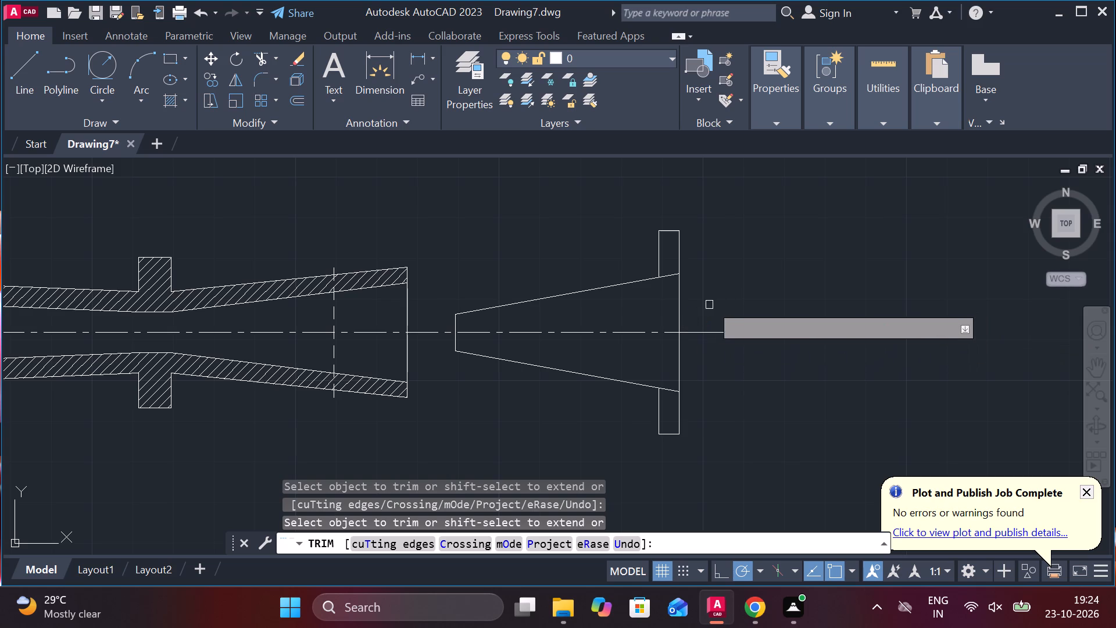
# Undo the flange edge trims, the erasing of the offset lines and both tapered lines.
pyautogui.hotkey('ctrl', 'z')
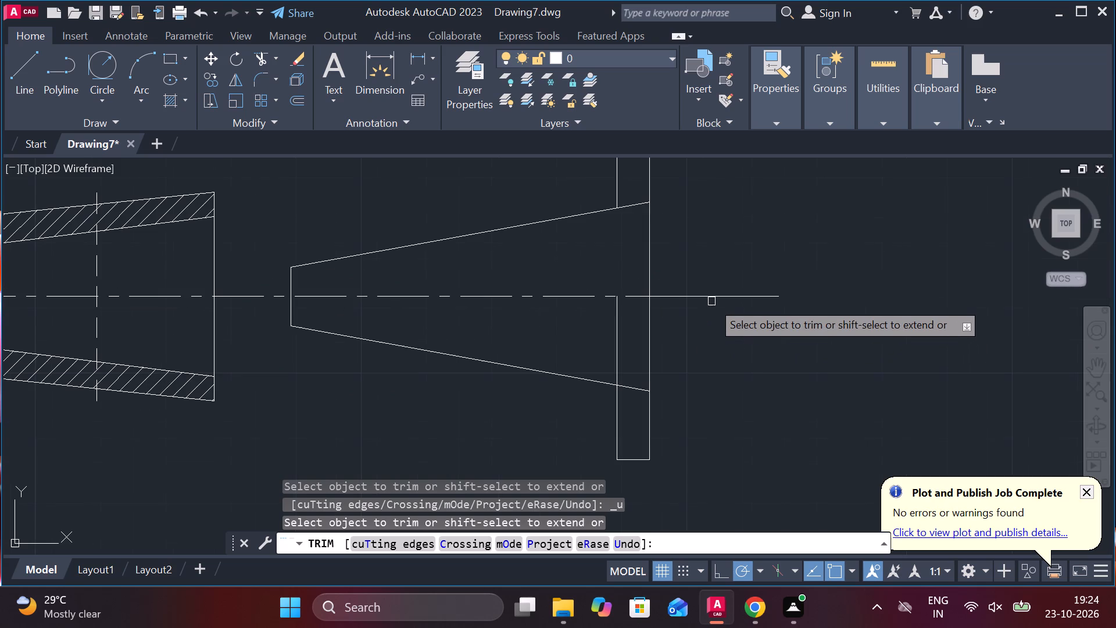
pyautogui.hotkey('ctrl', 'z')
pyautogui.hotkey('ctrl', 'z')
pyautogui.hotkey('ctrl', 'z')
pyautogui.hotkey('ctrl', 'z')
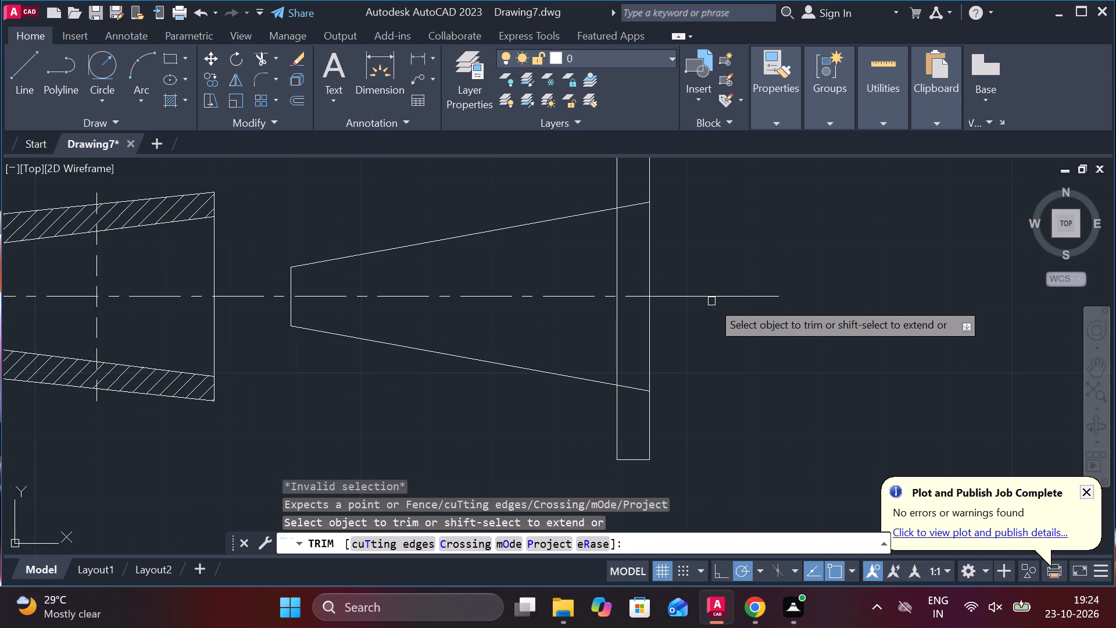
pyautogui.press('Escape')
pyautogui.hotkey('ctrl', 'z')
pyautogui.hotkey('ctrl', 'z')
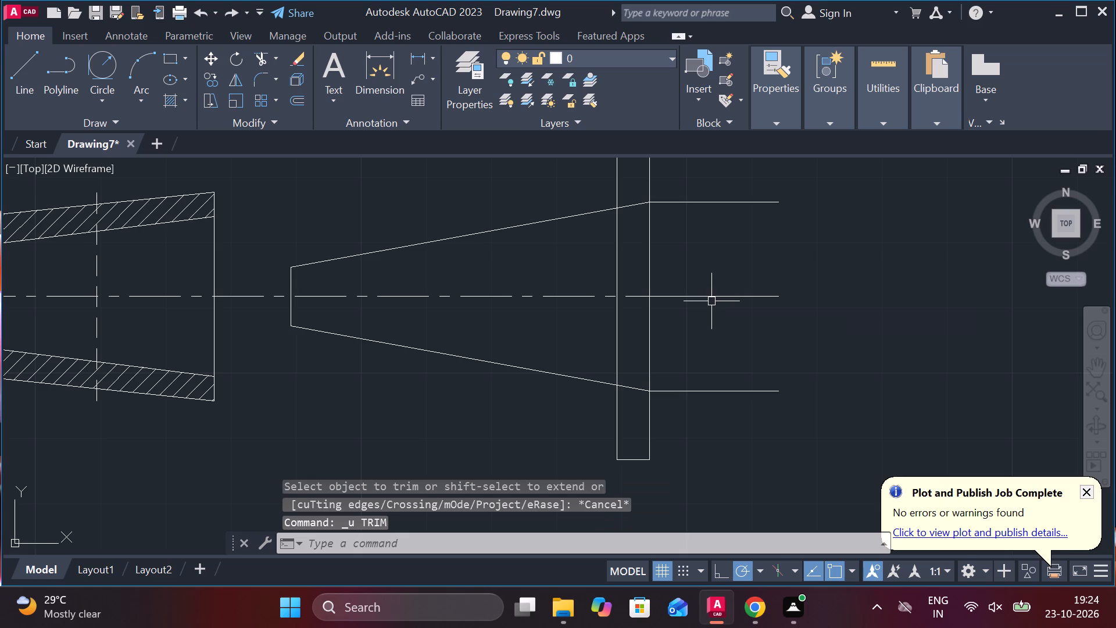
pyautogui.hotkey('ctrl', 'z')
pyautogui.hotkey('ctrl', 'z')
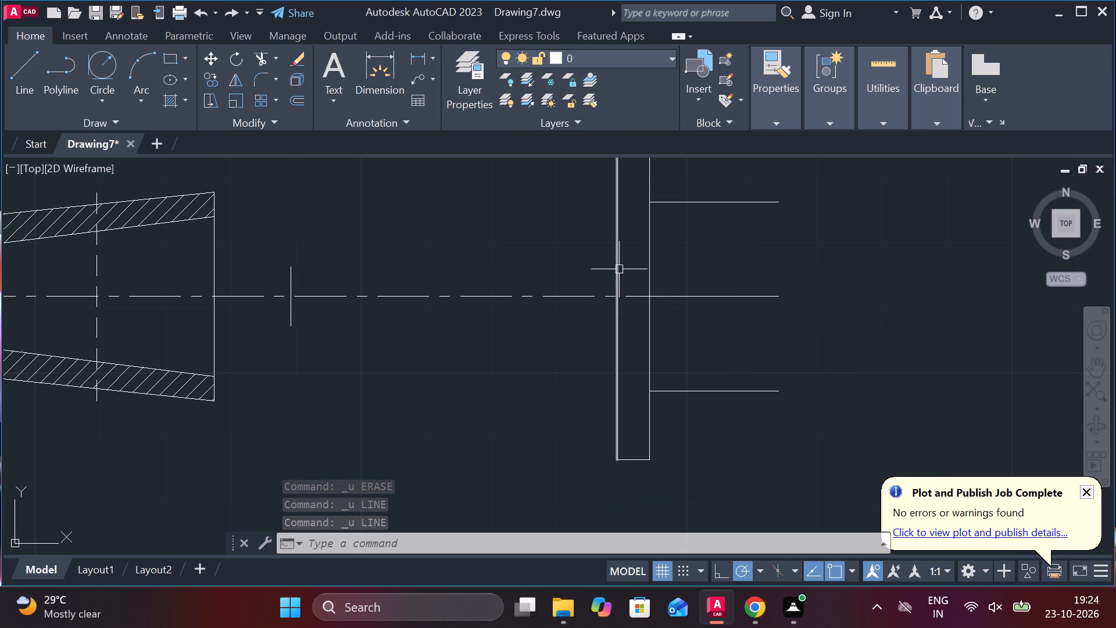
# Erase the solid horizontal line drawn over the centre line beyond the flange.
pyautogui.click(650, 320)
pyautogui.press('Escape')
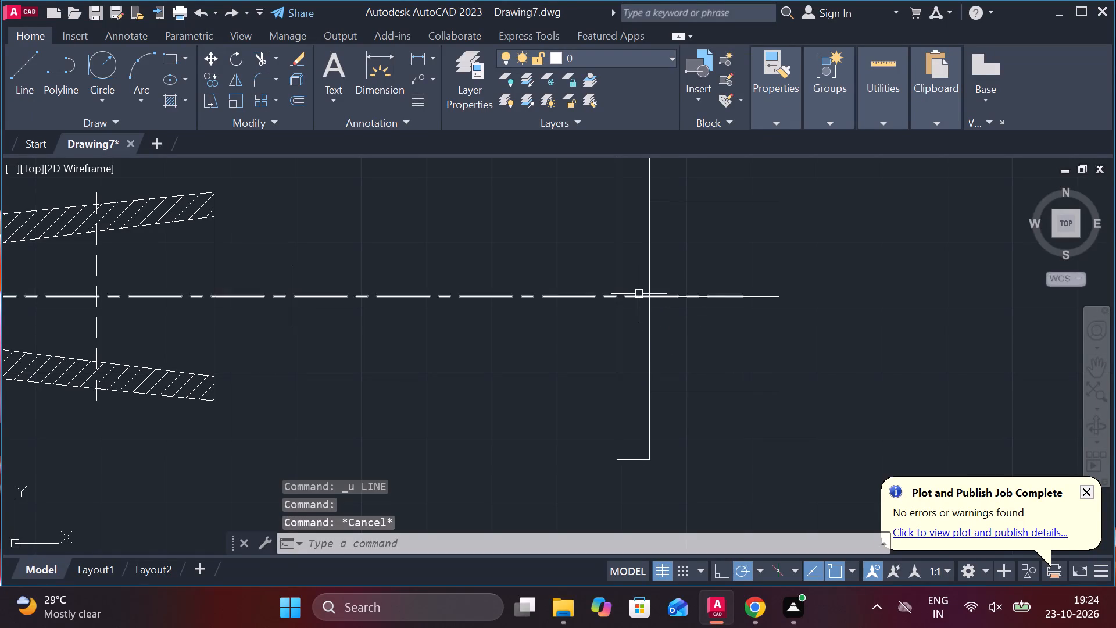
pyautogui.click(721, 294)
pyautogui.write('E')
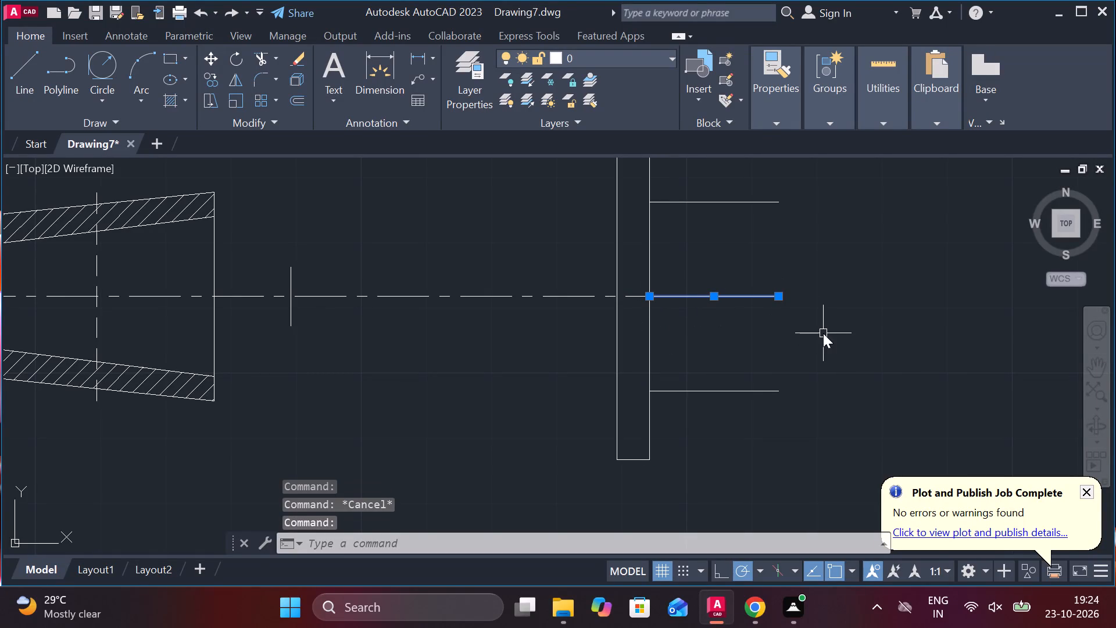
pyautogui.press('space')
# Draw a vertical line about 5.8 upward from the centre line along the flange's far edge.
pyautogui.press('l')
pyautogui.press('Return')
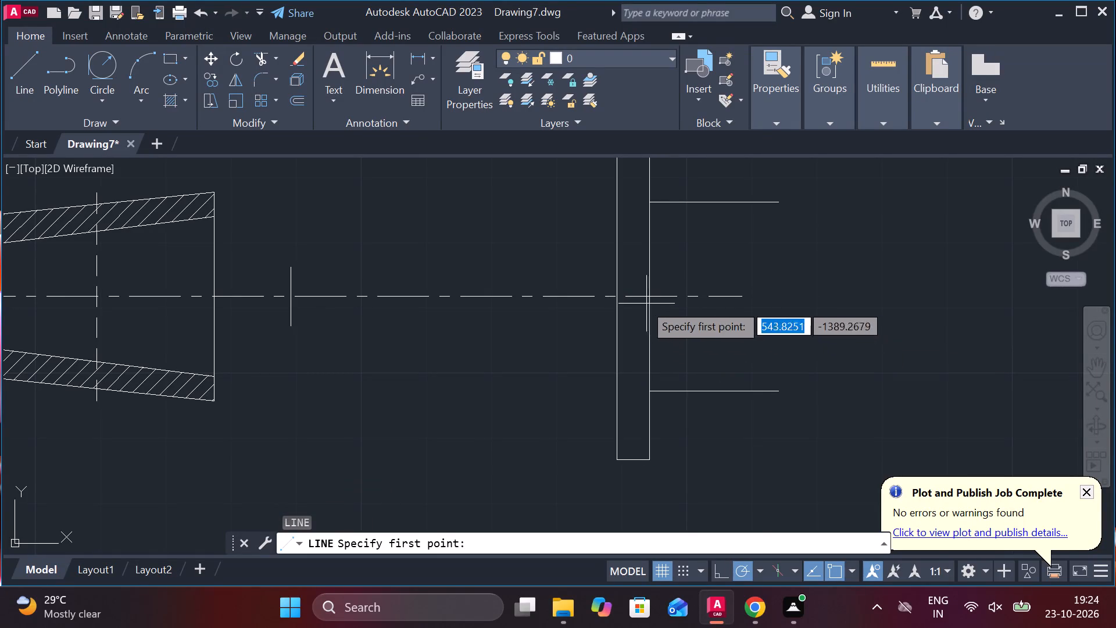
pyautogui.click(653, 296)
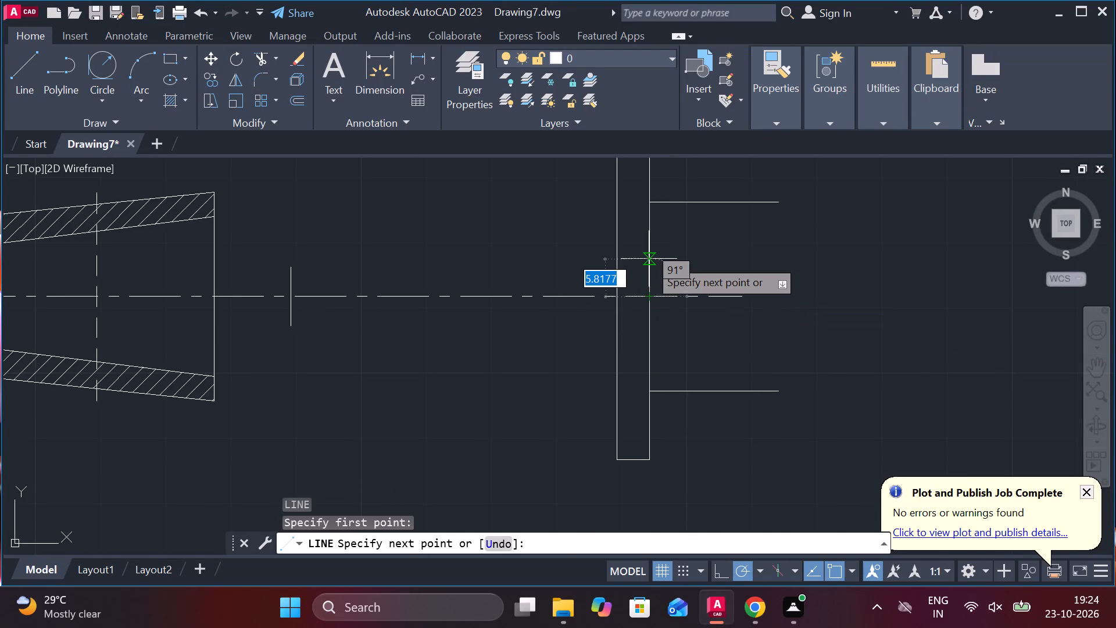
pyautogui.click(649, 259)
pyautogui.press('Escape')
# Offset the short line on the flange edge by 15 towards the nozzle.
pyautogui.click(649, 277)
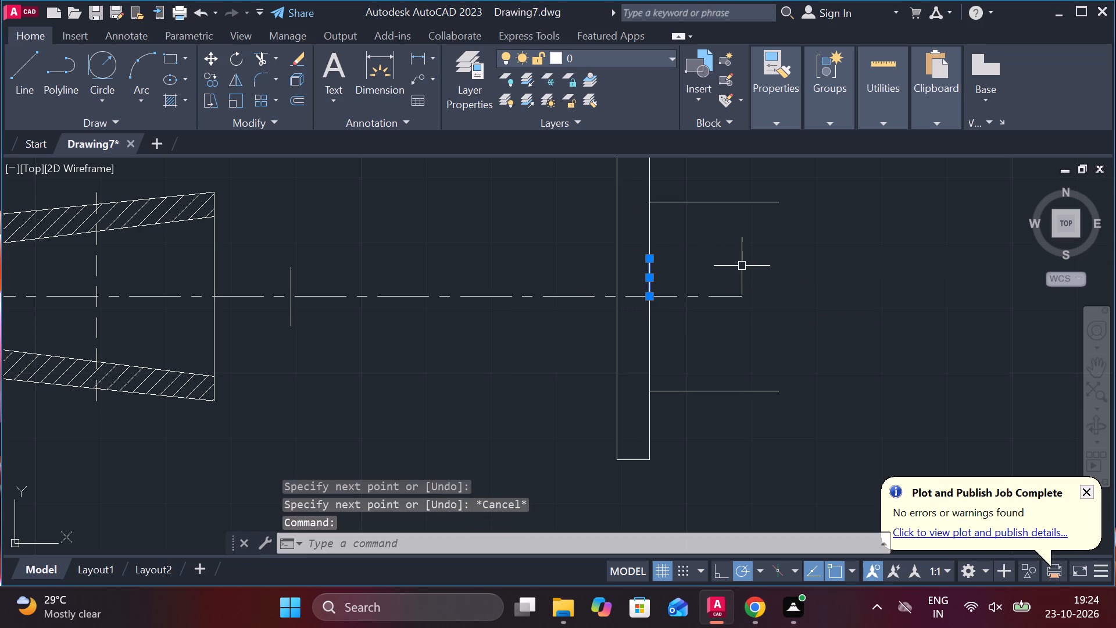
pyautogui.press('o')
pyautogui.press('Return')
pyautogui.press('Return')
pyautogui.write('15')
pyautogui.press('space')
pyautogui.press('Escape')
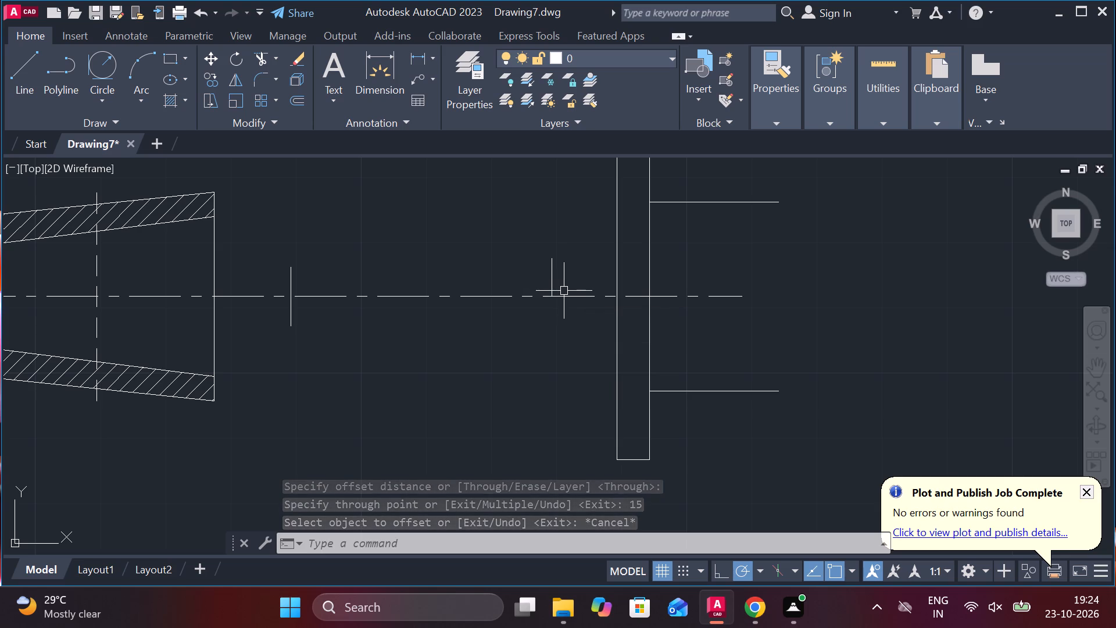
# Draw a vertical line 9 upward from the offset line's lower end on the centre line.
pyautogui.press('l')
pyautogui.press('Return')
pyautogui.click(546, 295)
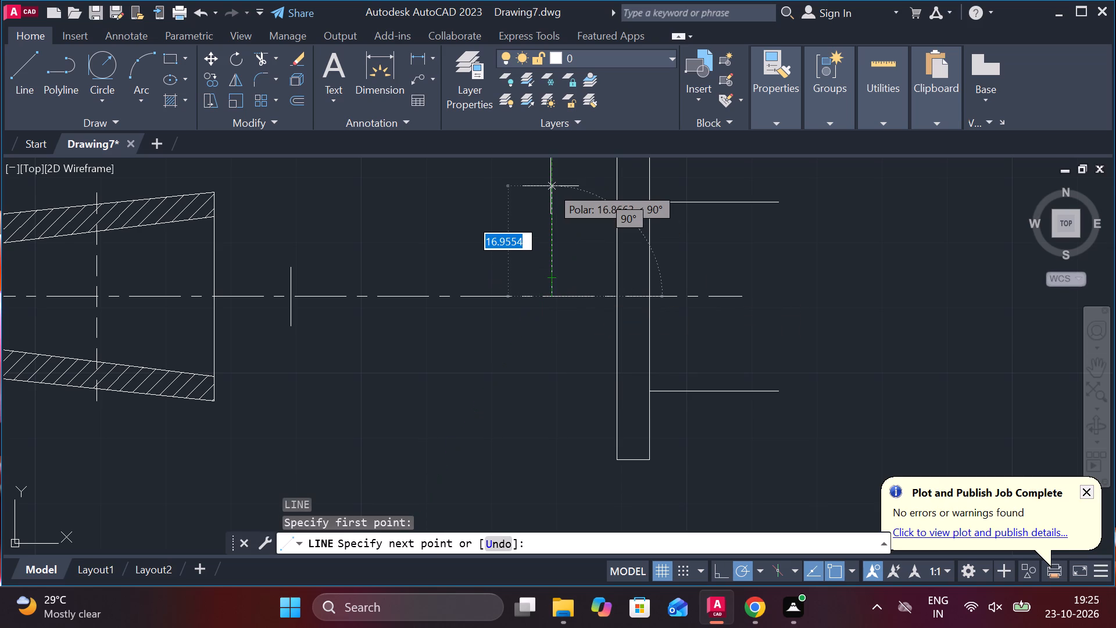
pyautogui.press('9')
pyautogui.press('Return')
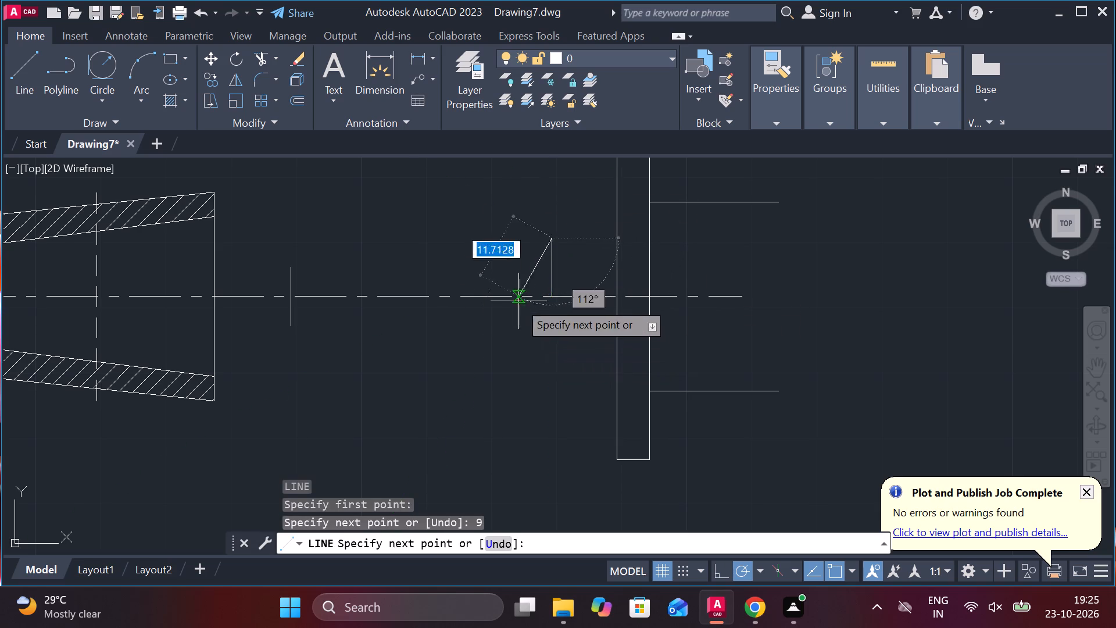
pyautogui.press('Escape')
# Lengthen the 9-unit vertical line by 9 downward from its end on the centre line.
pyautogui.click(550, 280)
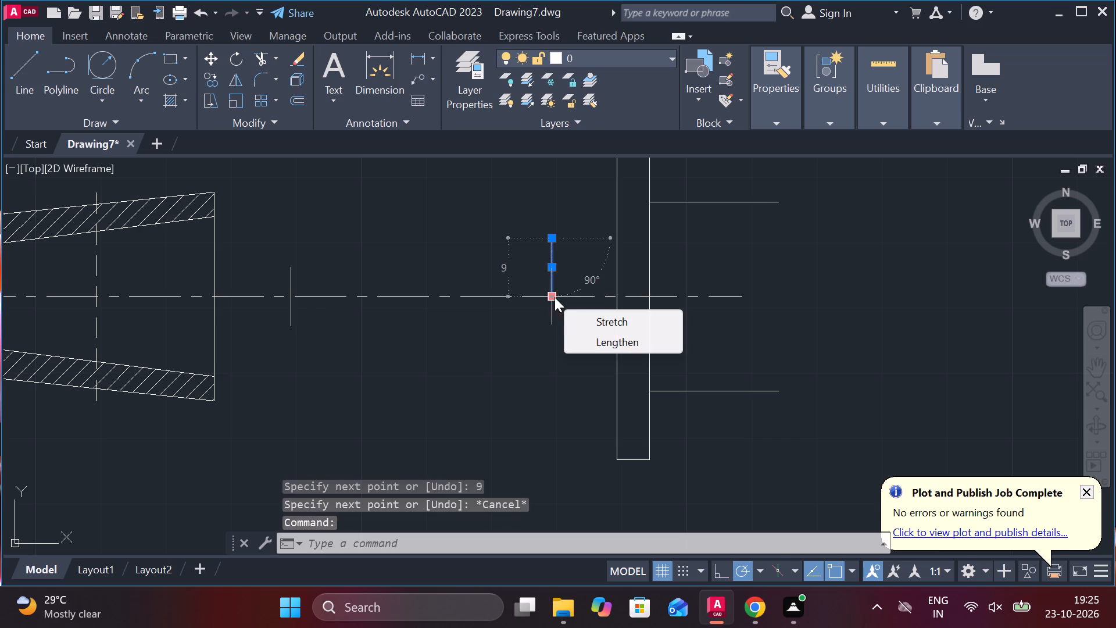
pyautogui.click(603, 341)
pyautogui.press('9')
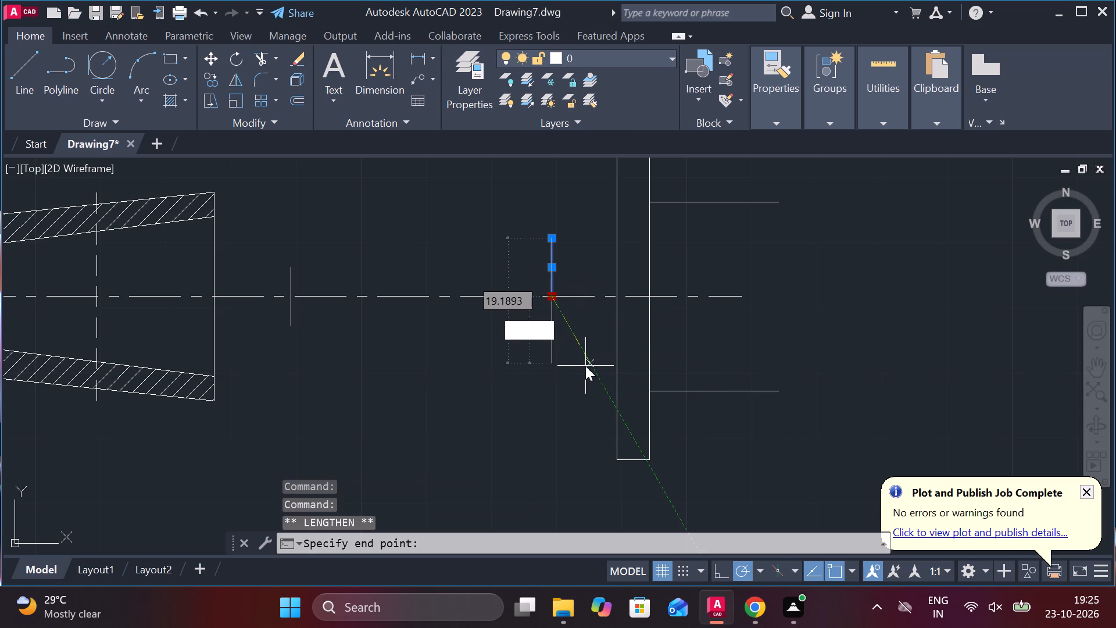
pyautogui.press('Return')
pyautogui.scroll(3, 549, 287)
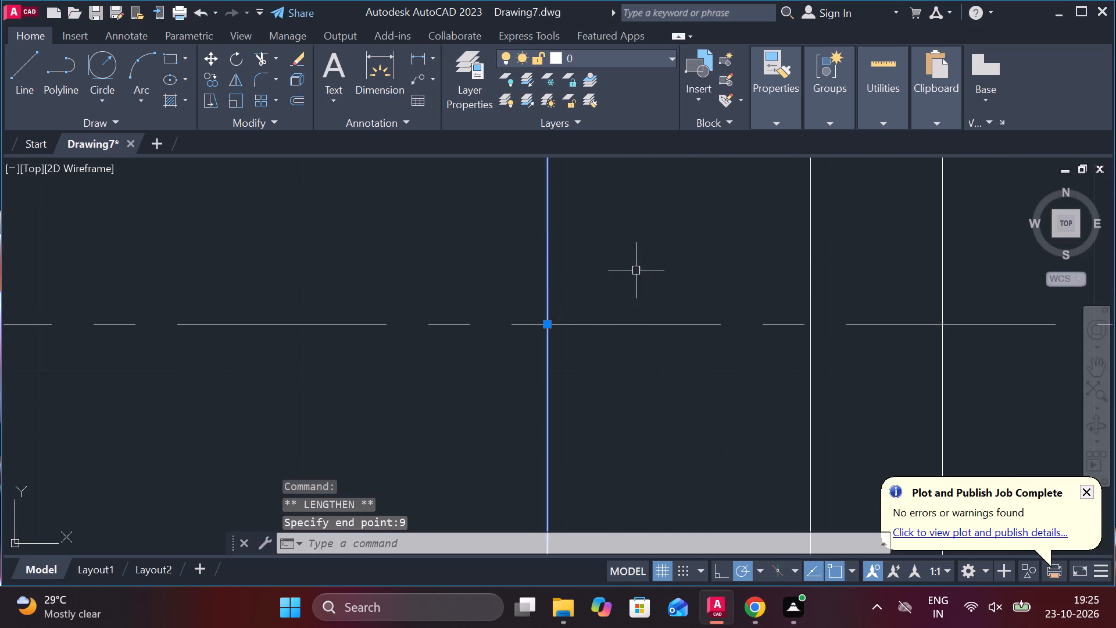
pyautogui.press('Escape')
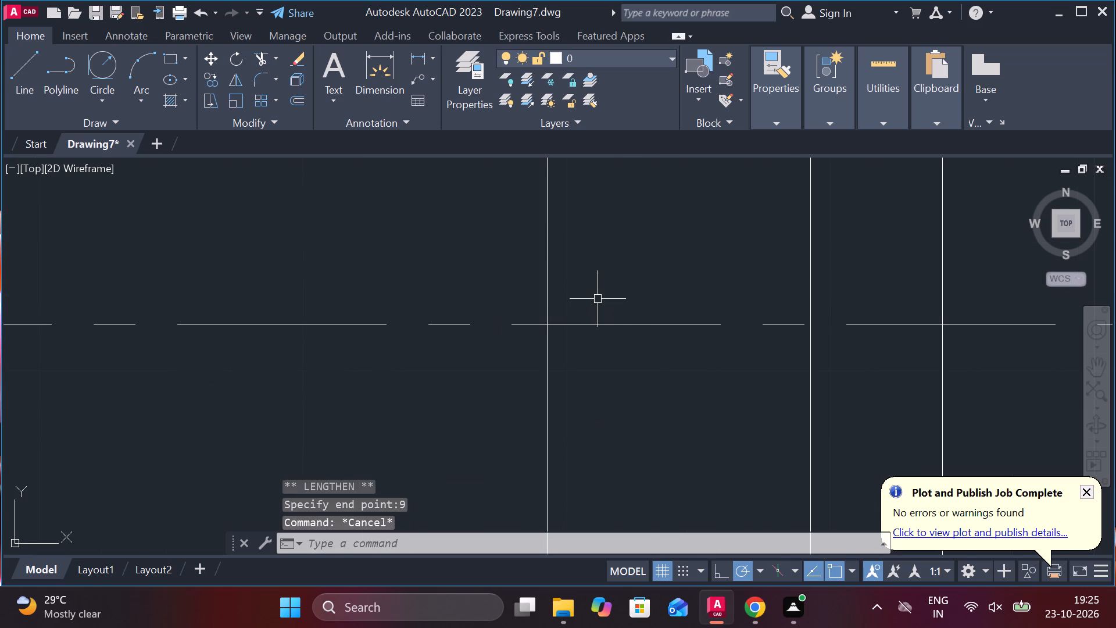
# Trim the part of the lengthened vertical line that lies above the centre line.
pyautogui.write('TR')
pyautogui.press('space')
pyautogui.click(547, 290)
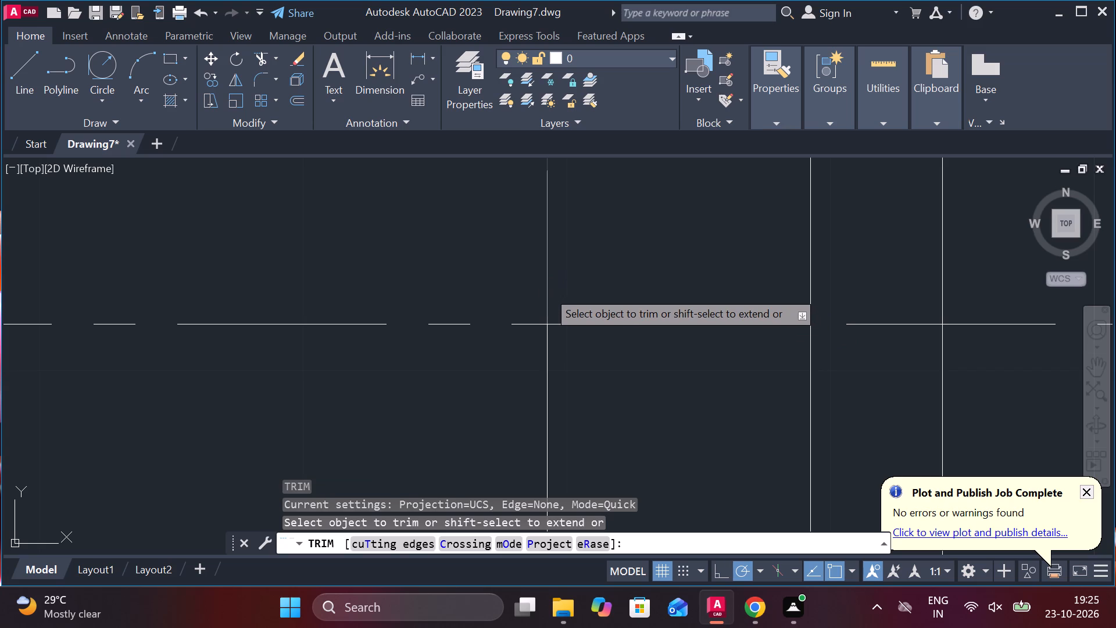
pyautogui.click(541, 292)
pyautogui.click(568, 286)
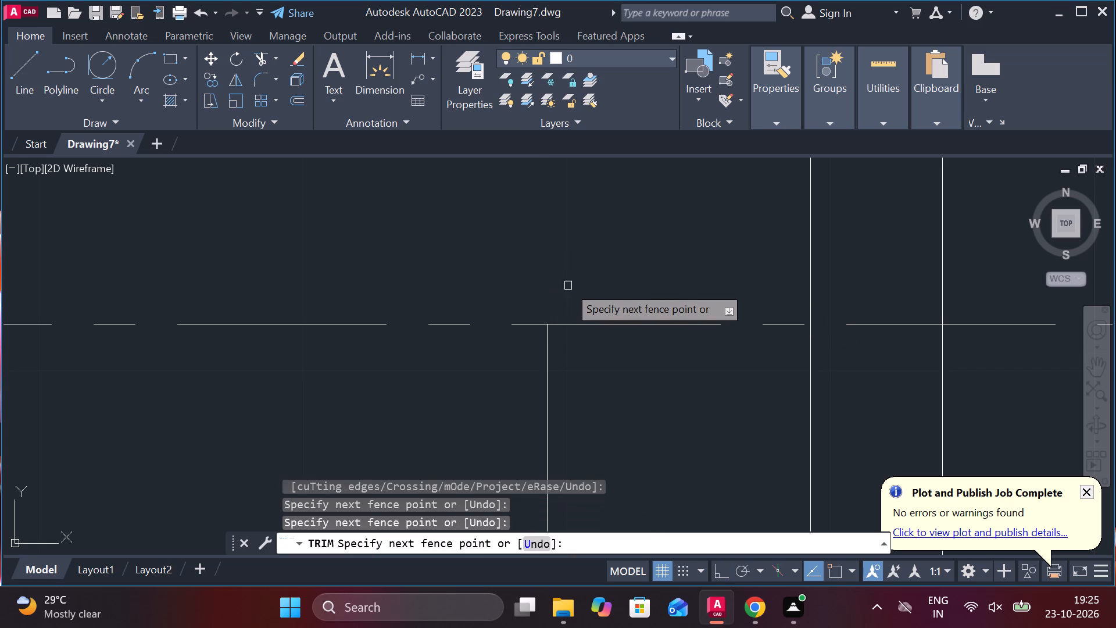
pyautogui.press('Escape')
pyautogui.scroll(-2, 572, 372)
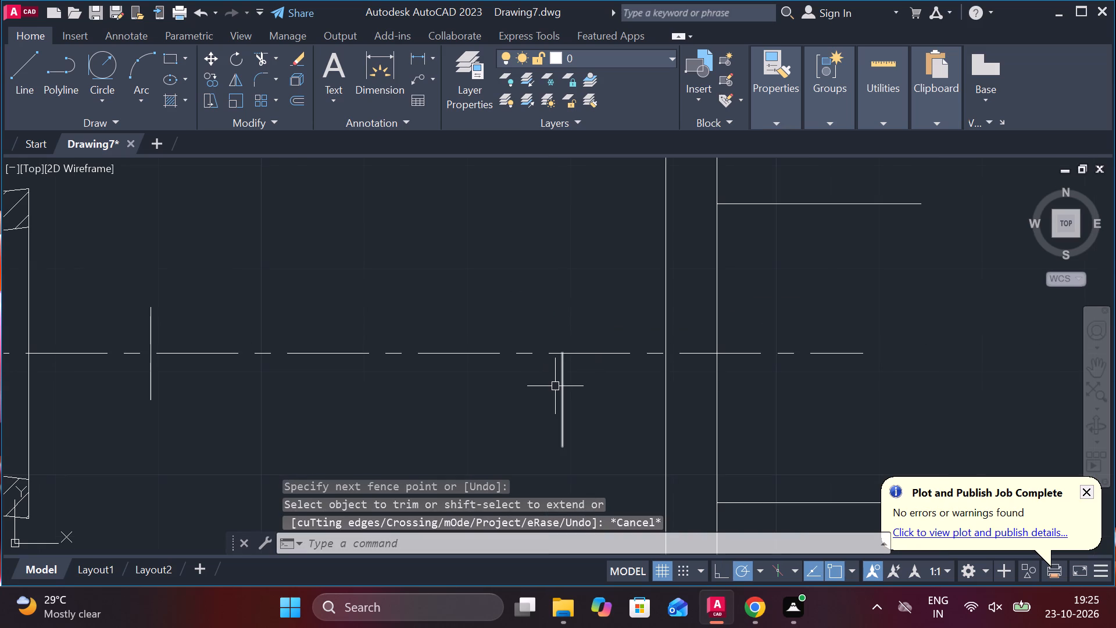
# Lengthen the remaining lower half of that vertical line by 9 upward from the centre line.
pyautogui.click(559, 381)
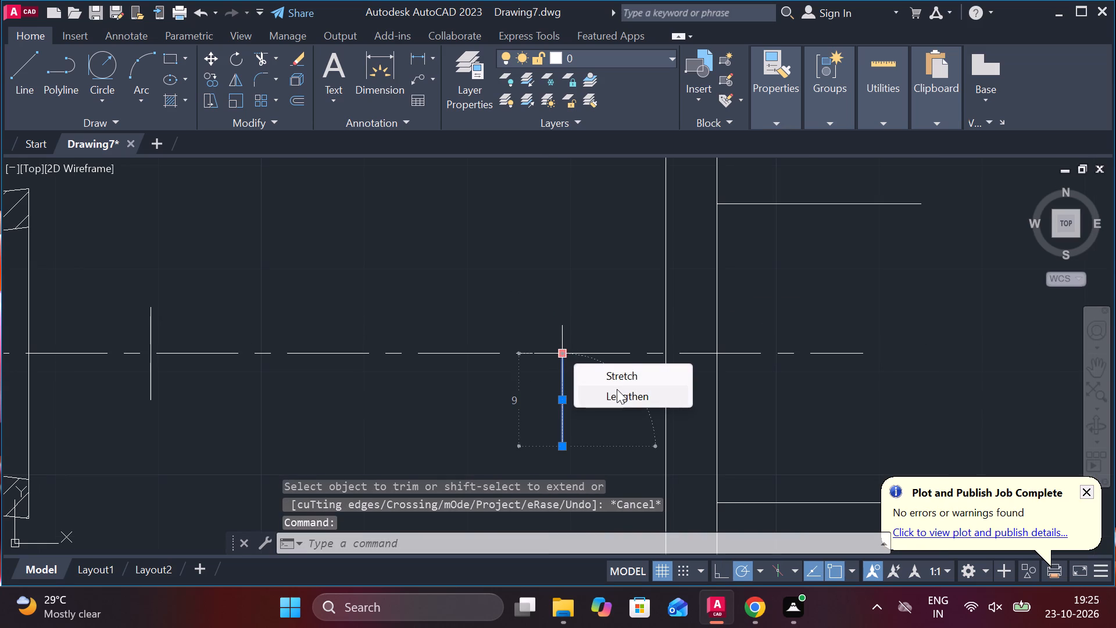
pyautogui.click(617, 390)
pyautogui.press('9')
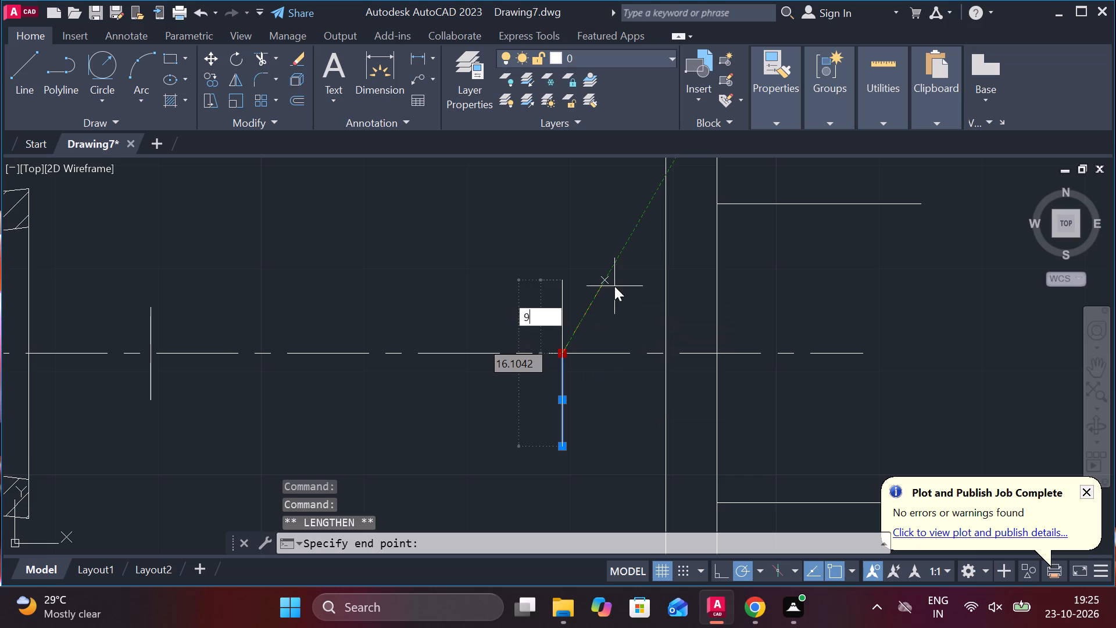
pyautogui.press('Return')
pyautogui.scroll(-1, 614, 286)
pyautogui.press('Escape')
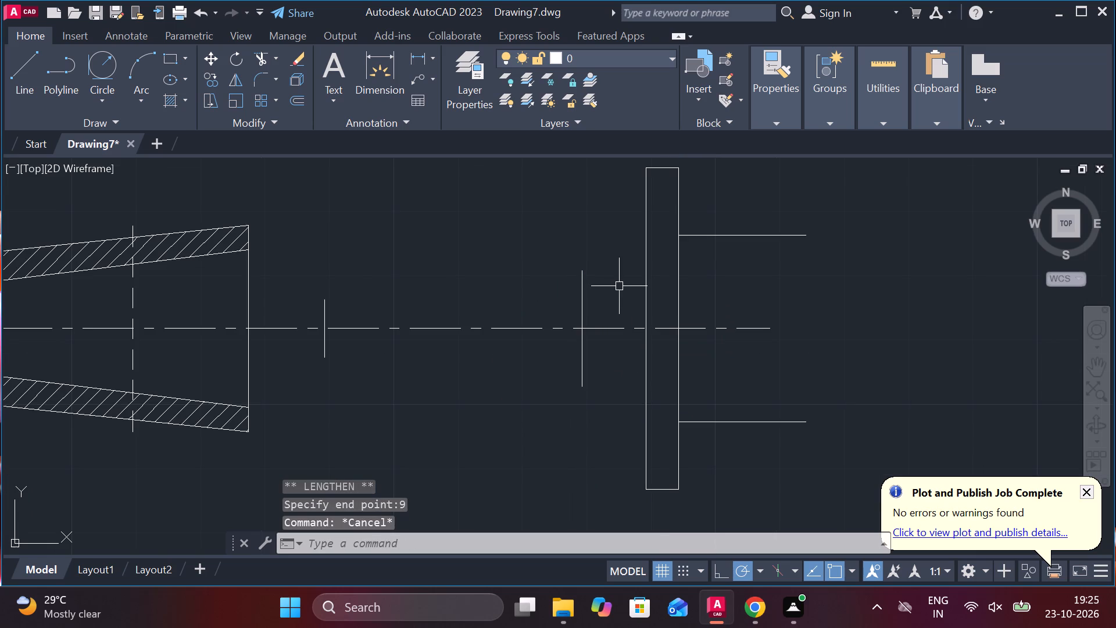
# Draw the upper profile from the upper horizontal line's start on the flange through the 18-unit line's top to the short end line's top.
pyautogui.press('l')
pyautogui.press('Return')
pyautogui.click(680, 237)
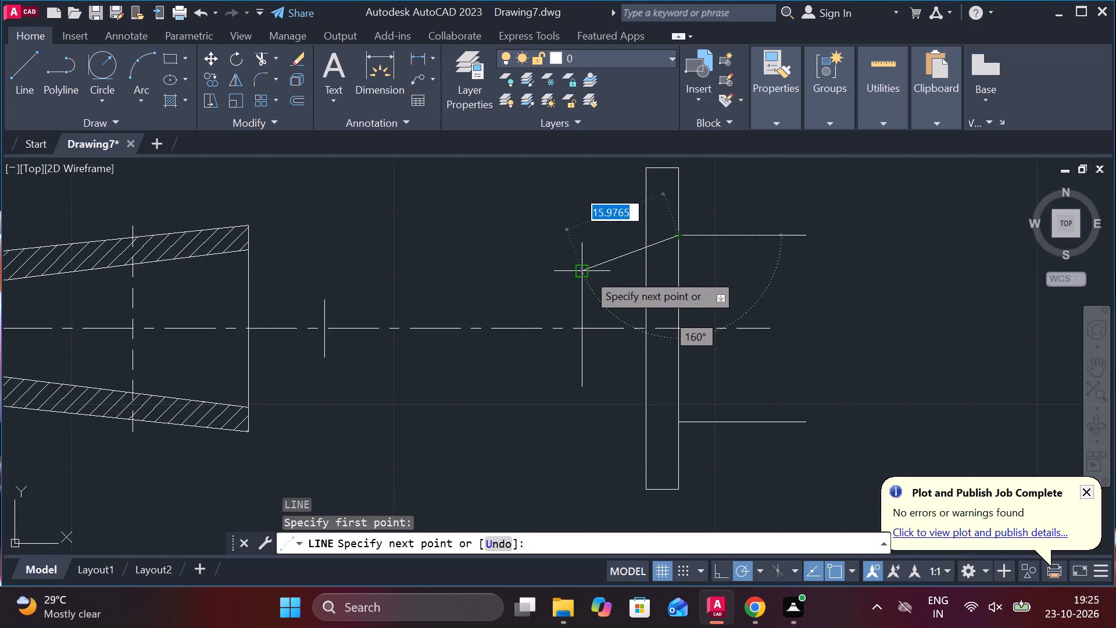
pyautogui.click(587, 273)
pyautogui.click(330, 301)
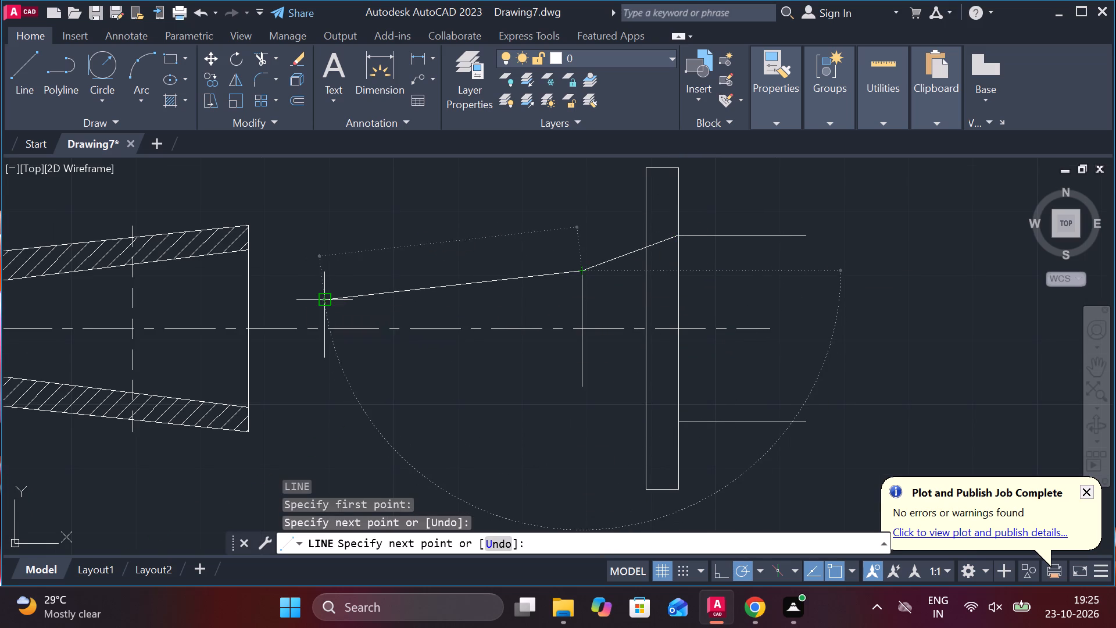
pyautogui.press('Escape')
# Draw the lower profile from the short end line's bottom through the 18-unit line's bottom to the lower horizontal line's start on the flange.
pyautogui.press('space')
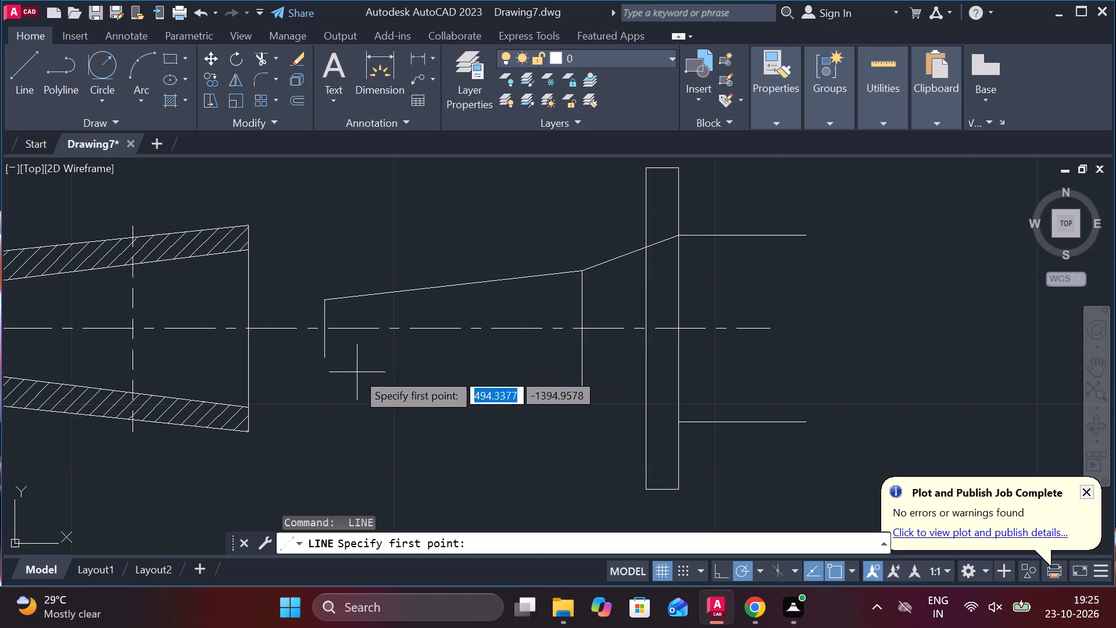
pyautogui.click(331, 359)
pyautogui.click(577, 381)
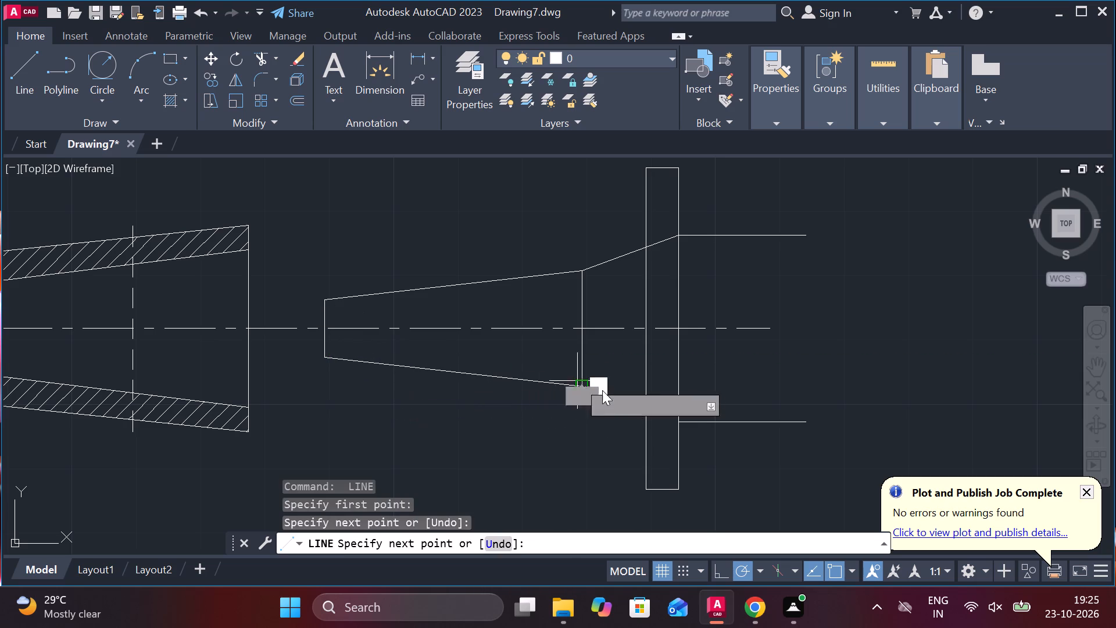
pyautogui.click(675, 426)
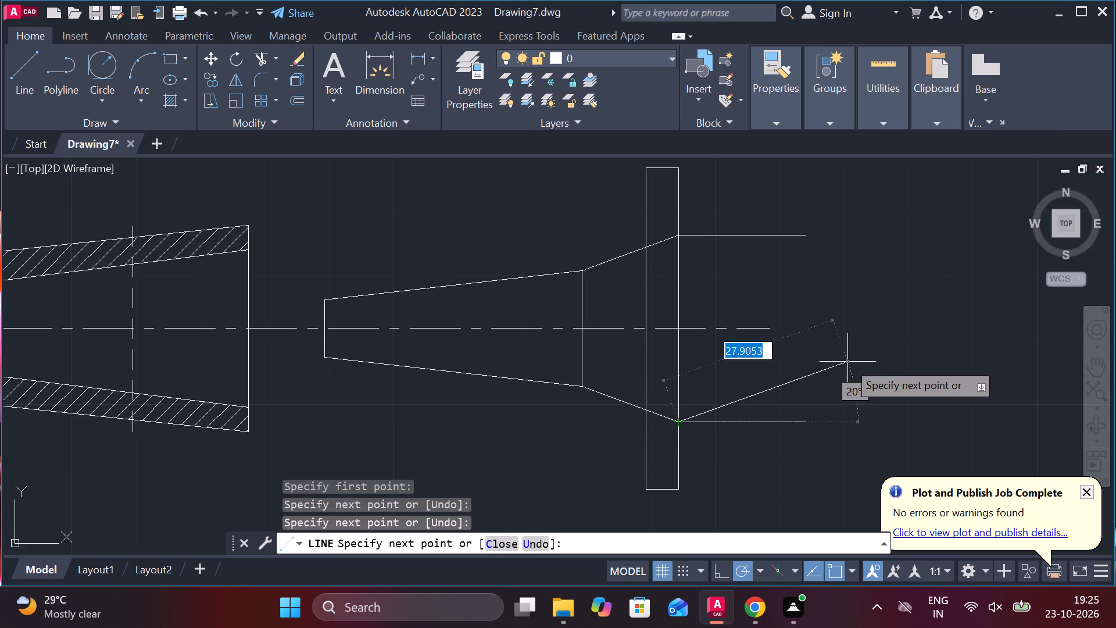
pyautogui.press('Escape')
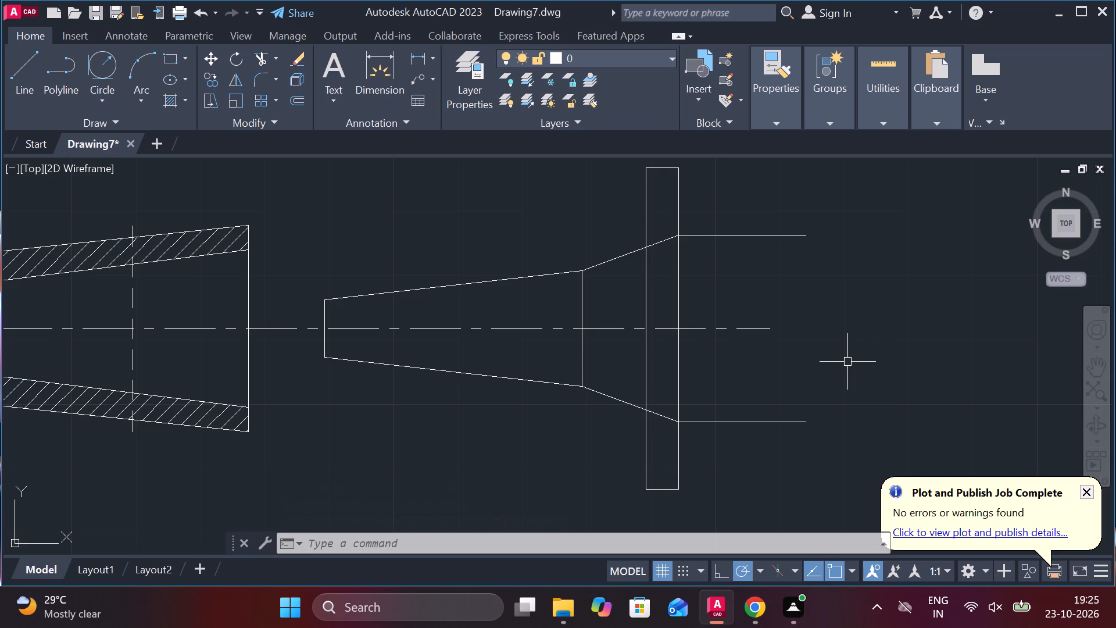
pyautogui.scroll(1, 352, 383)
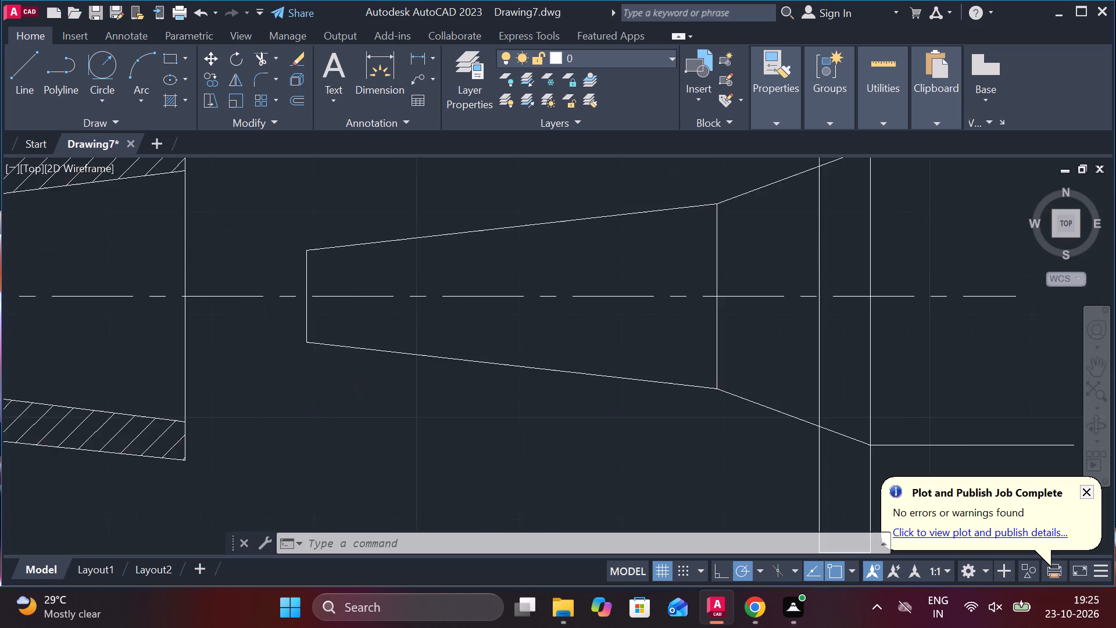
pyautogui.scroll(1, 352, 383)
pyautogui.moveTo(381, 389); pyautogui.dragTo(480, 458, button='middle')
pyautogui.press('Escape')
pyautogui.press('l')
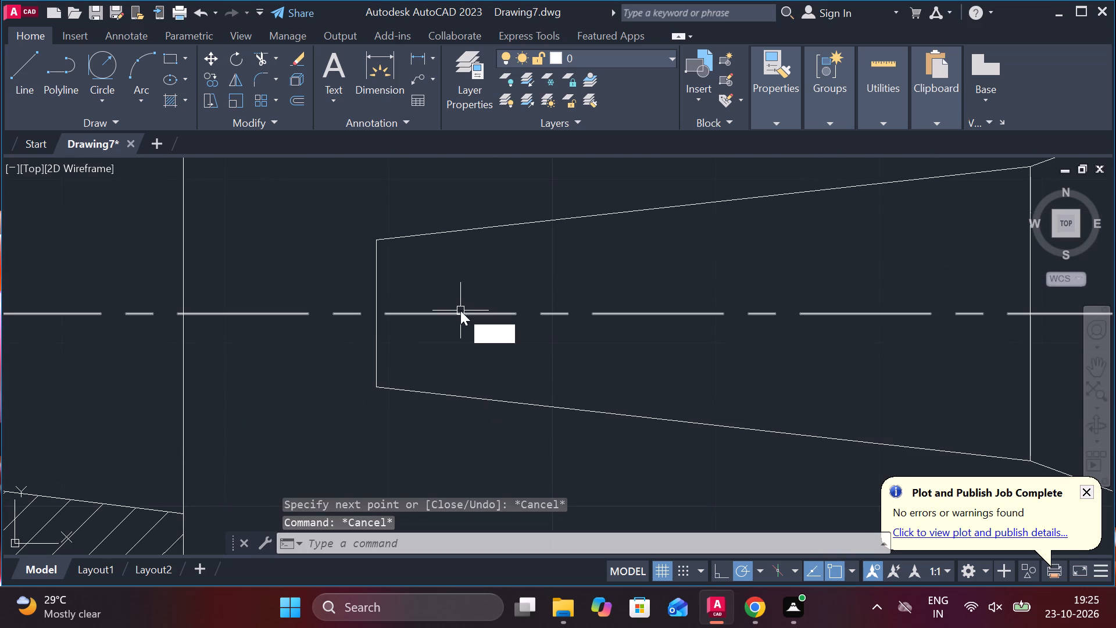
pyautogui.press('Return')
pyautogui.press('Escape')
# Join the two halves of the short vertical line at the taper's narrow end into one line.
pyautogui.click(374, 257)
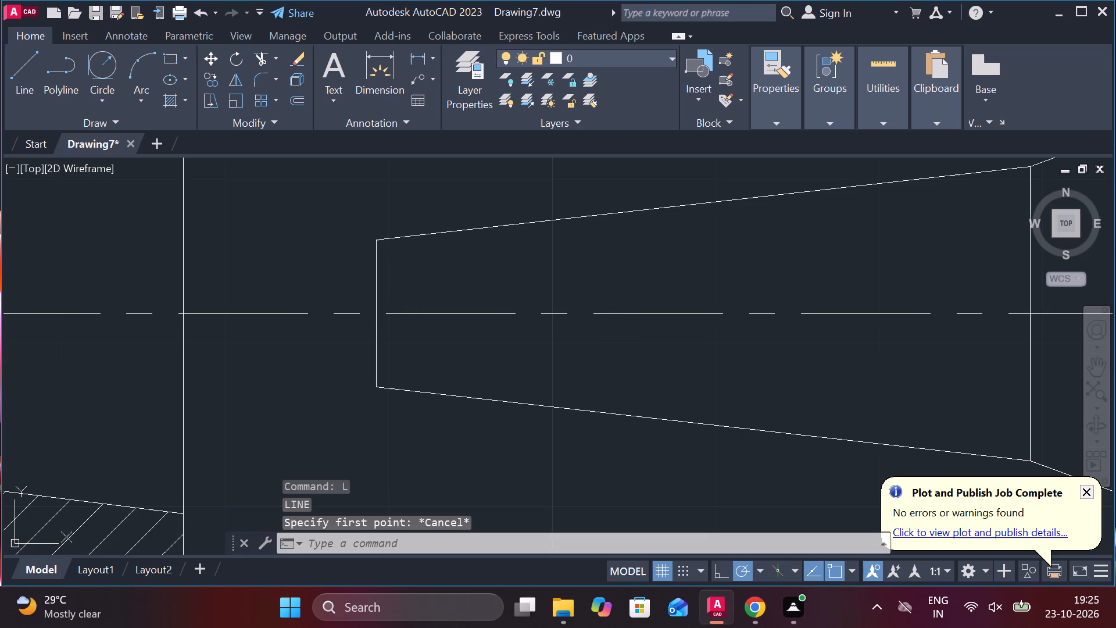
pyautogui.click(376, 341)
pyautogui.press('j')
pyautogui.press('Return')
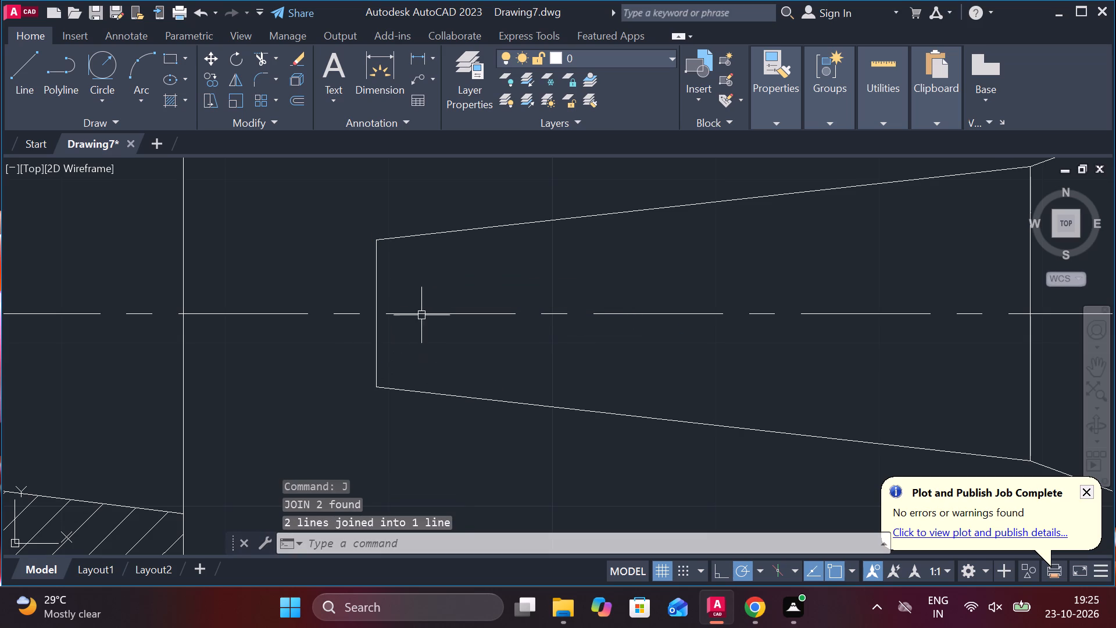
# Lengthen the vertical line at the taper's narrow end by 1 at its upper end.
pyautogui.click(376, 277)
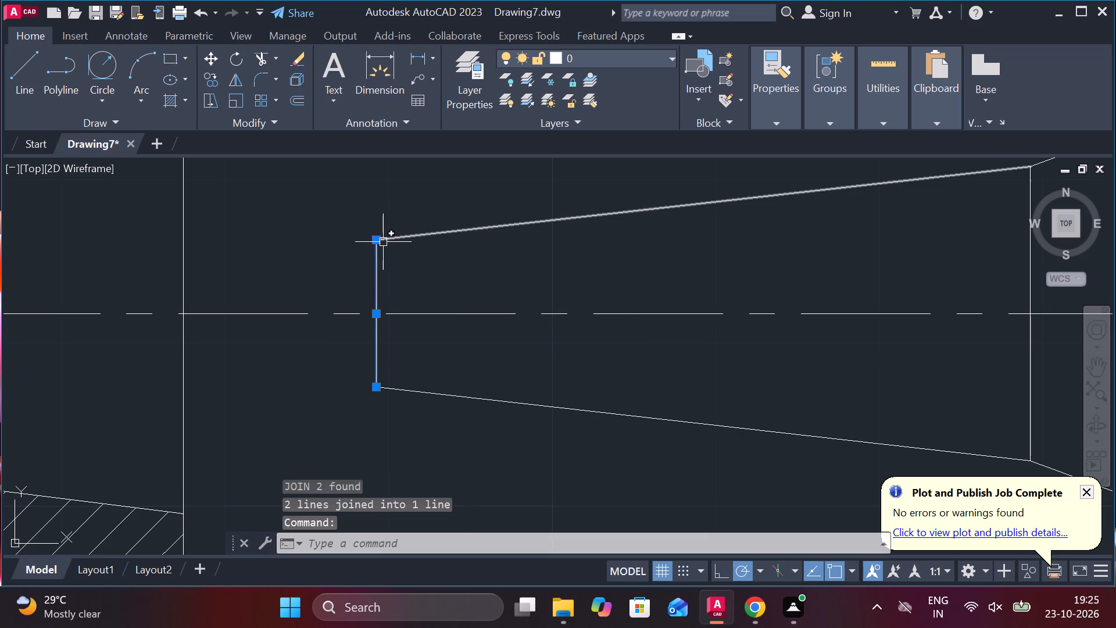
pyautogui.click(417, 288)
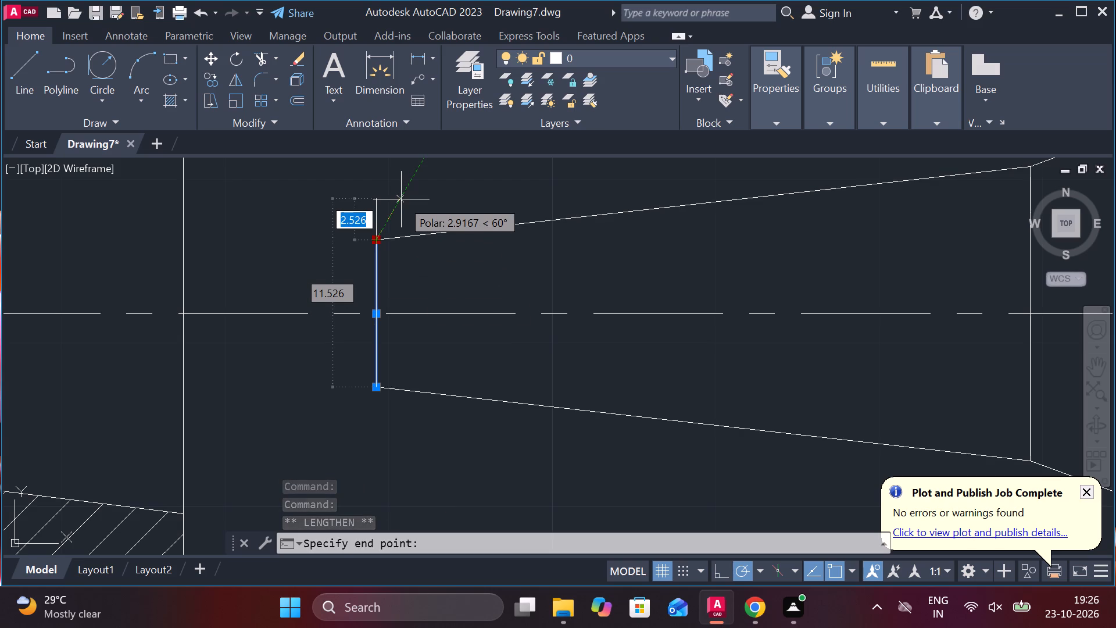
pyautogui.write('1')
pyautogui.press('space')
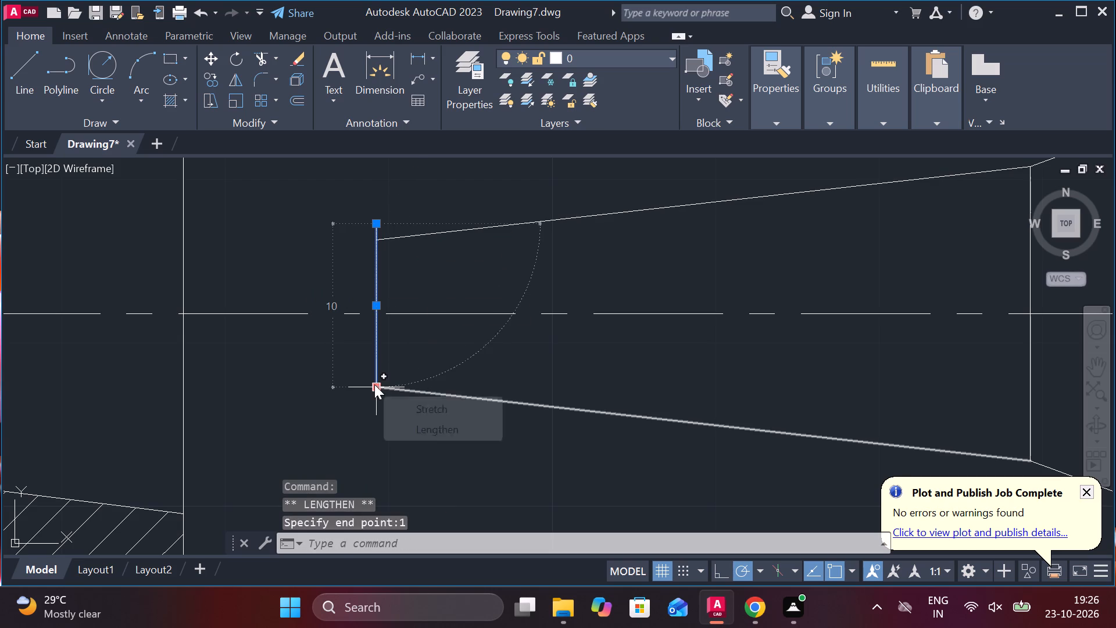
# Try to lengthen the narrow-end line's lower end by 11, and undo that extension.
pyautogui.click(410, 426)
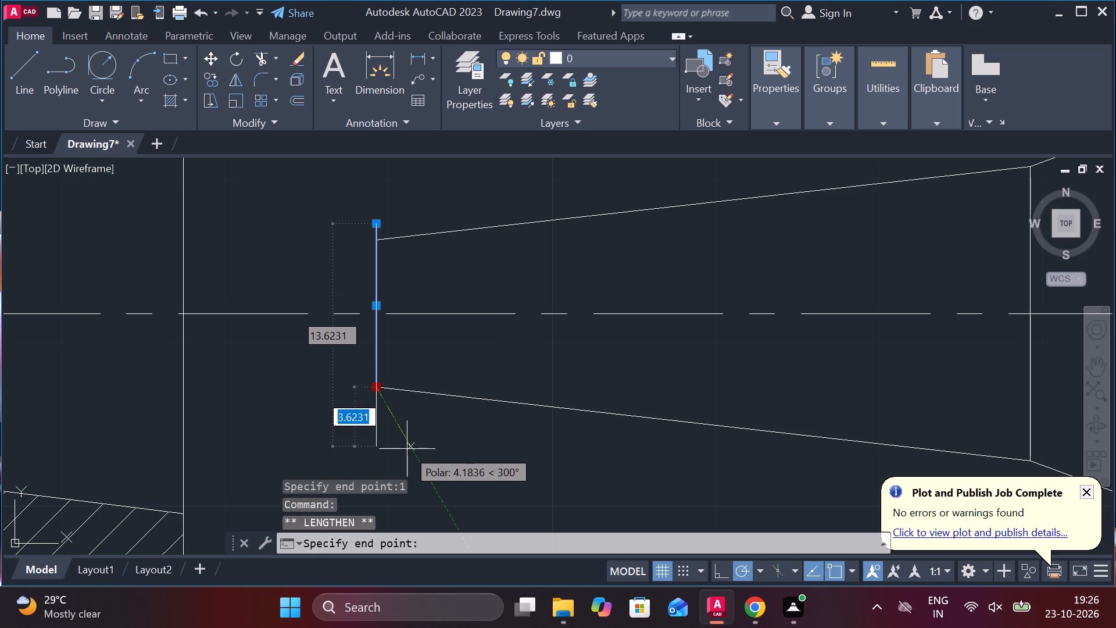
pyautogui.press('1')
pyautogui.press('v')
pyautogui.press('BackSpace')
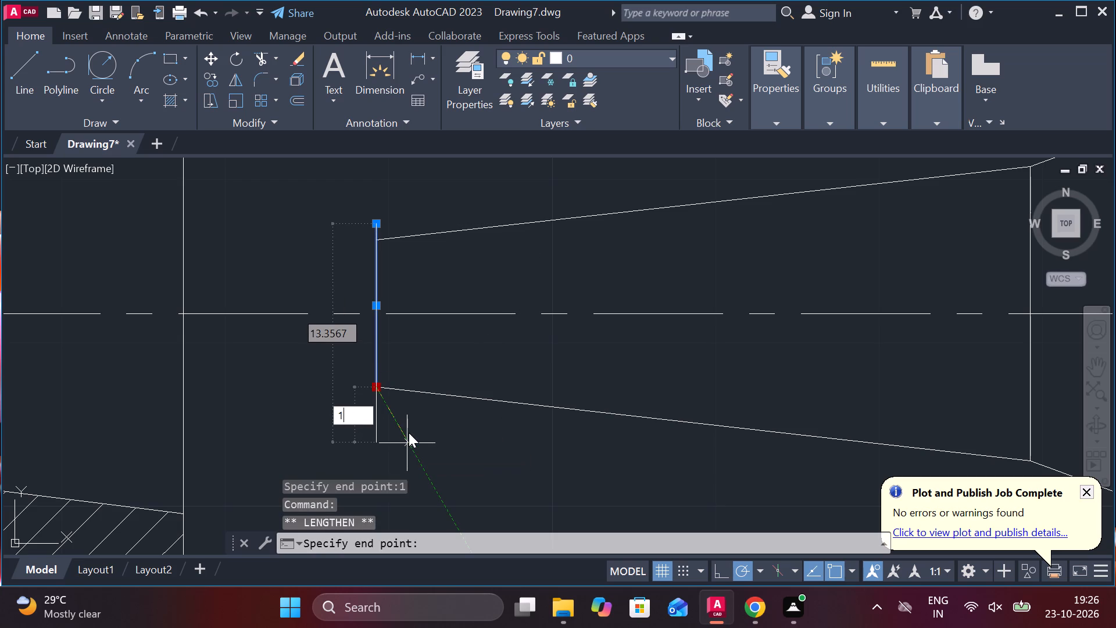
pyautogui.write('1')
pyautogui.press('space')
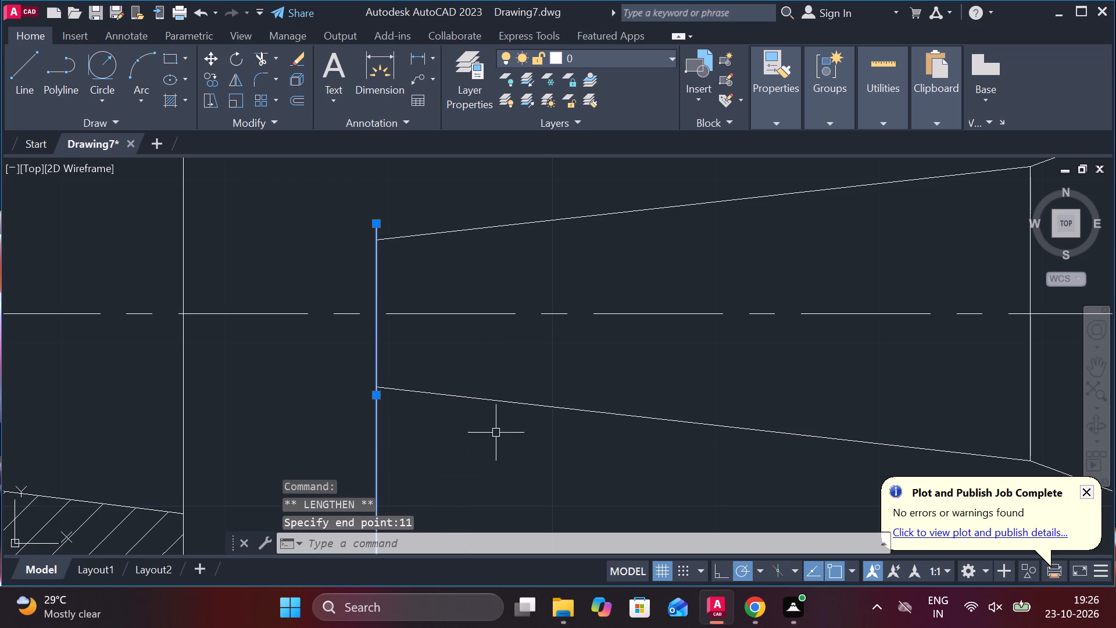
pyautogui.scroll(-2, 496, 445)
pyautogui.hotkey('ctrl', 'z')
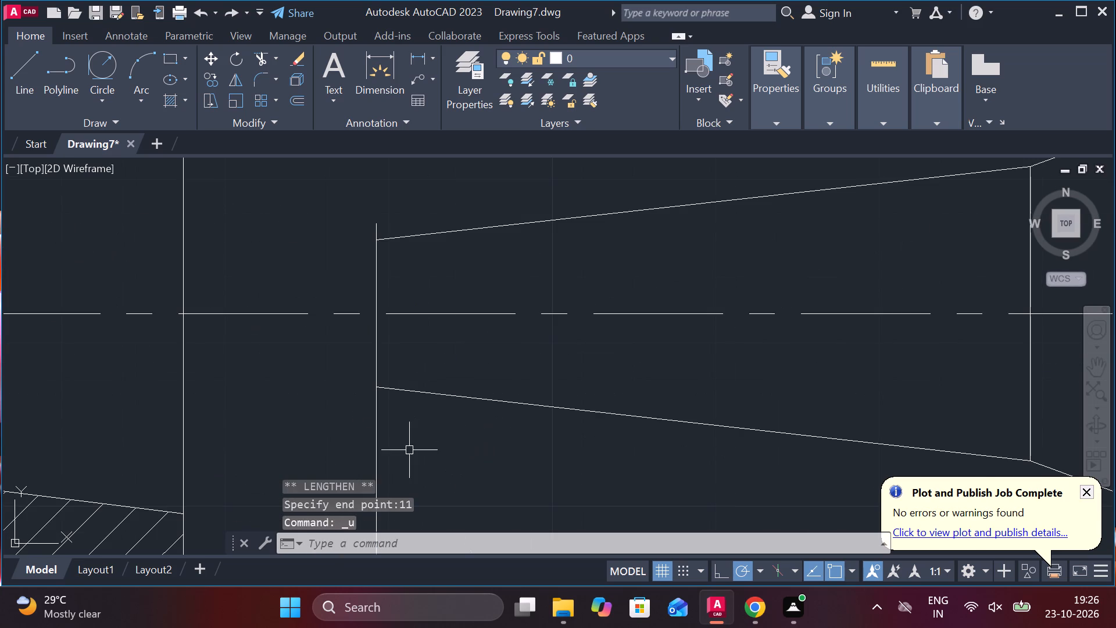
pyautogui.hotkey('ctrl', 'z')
# Lengthen the vertical line at the taper's narrow end by 1 at its lower end.
pyautogui.click(375, 366)
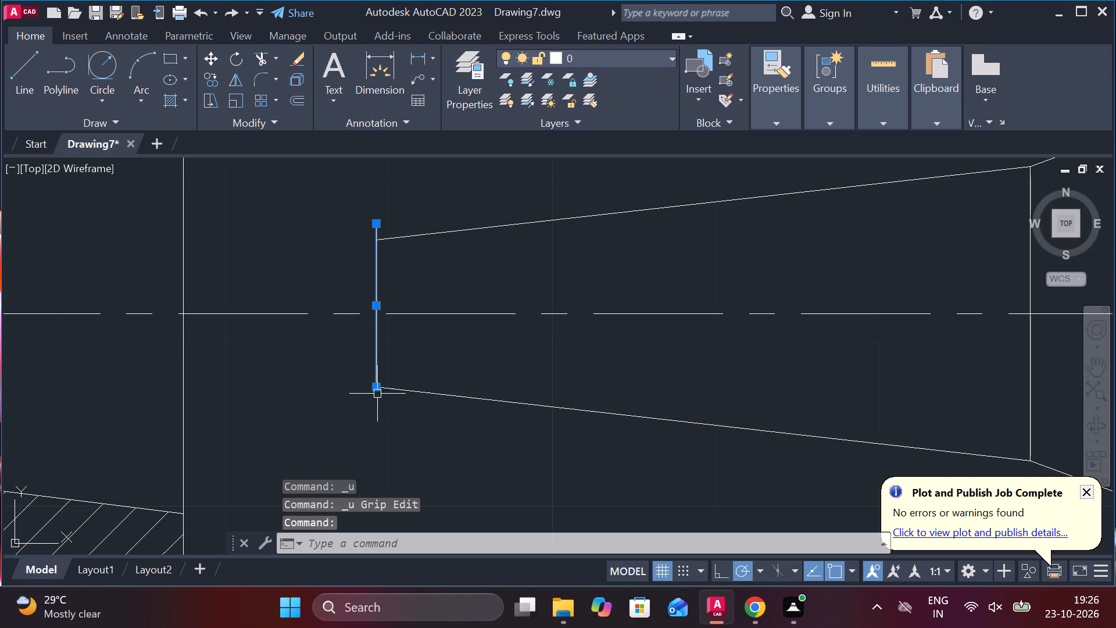
pyautogui.click(407, 433)
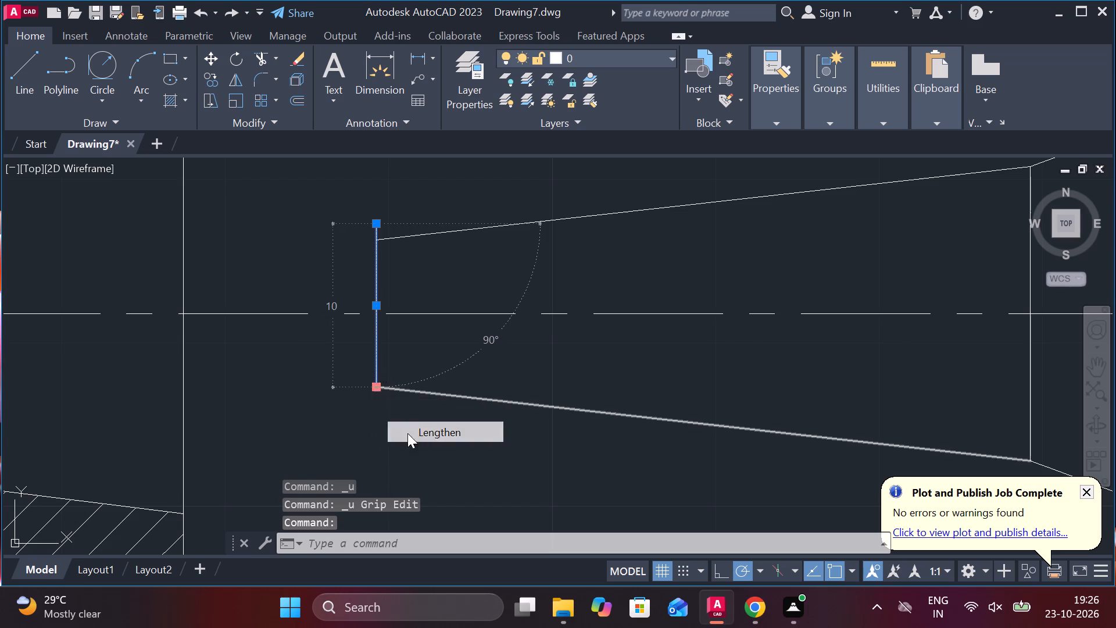
pyautogui.write('1')
pyautogui.press('space')
pyautogui.press('Escape')
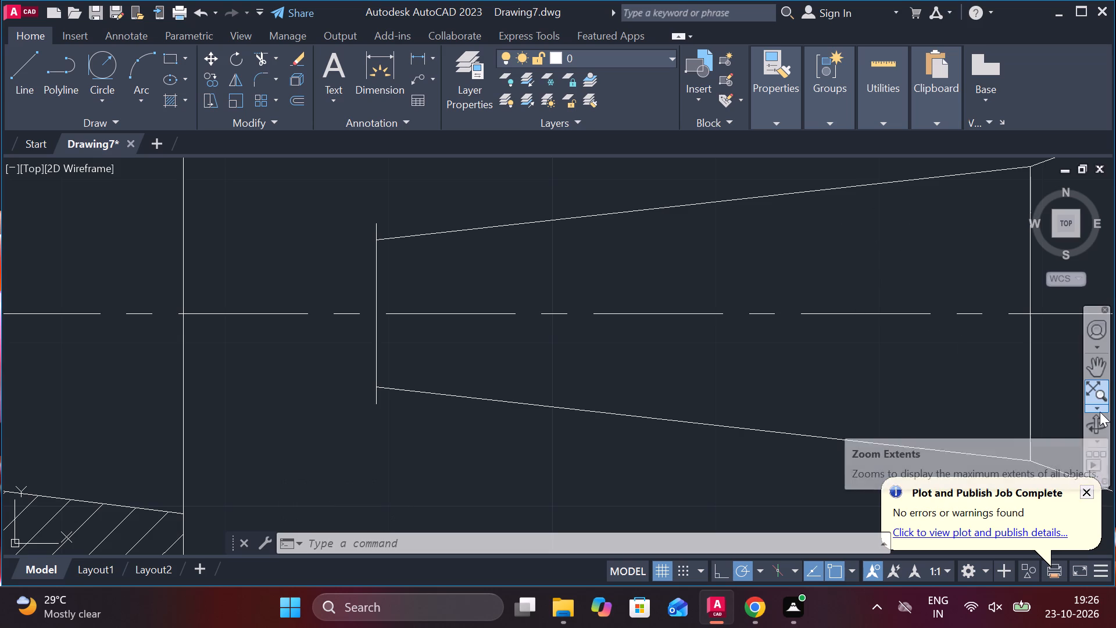
# Offset the flange's vertical edge on the taper side by 2 toward the taper's narrow end.
pyautogui.scroll(-1, 649, 332)
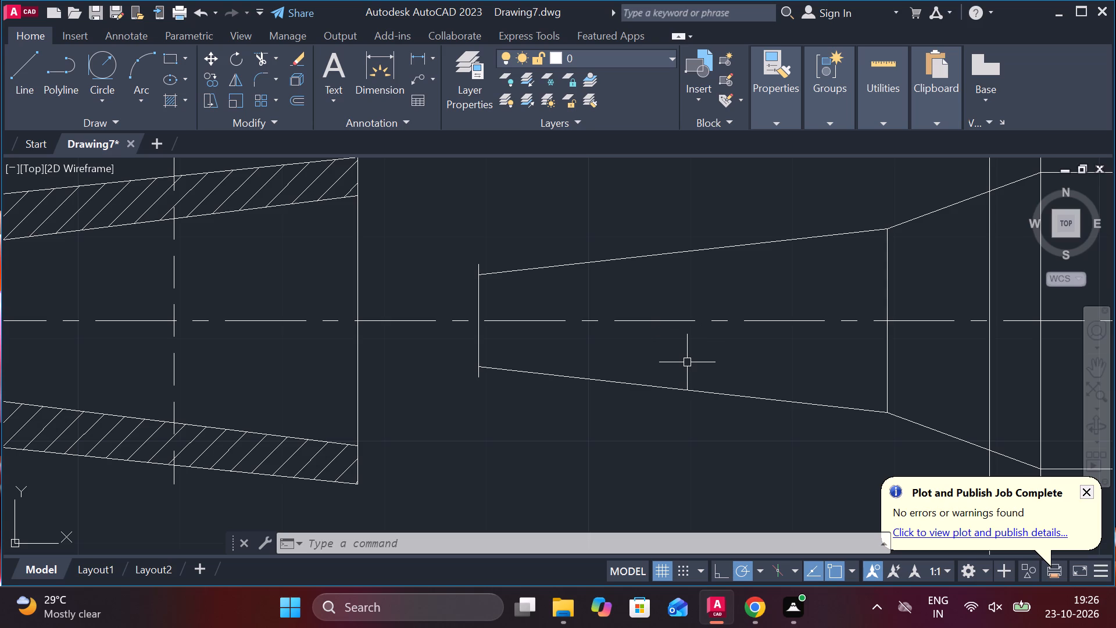
pyautogui.moveTo(702, 411); pyautogui.dragTo(621, 409, button='middle')
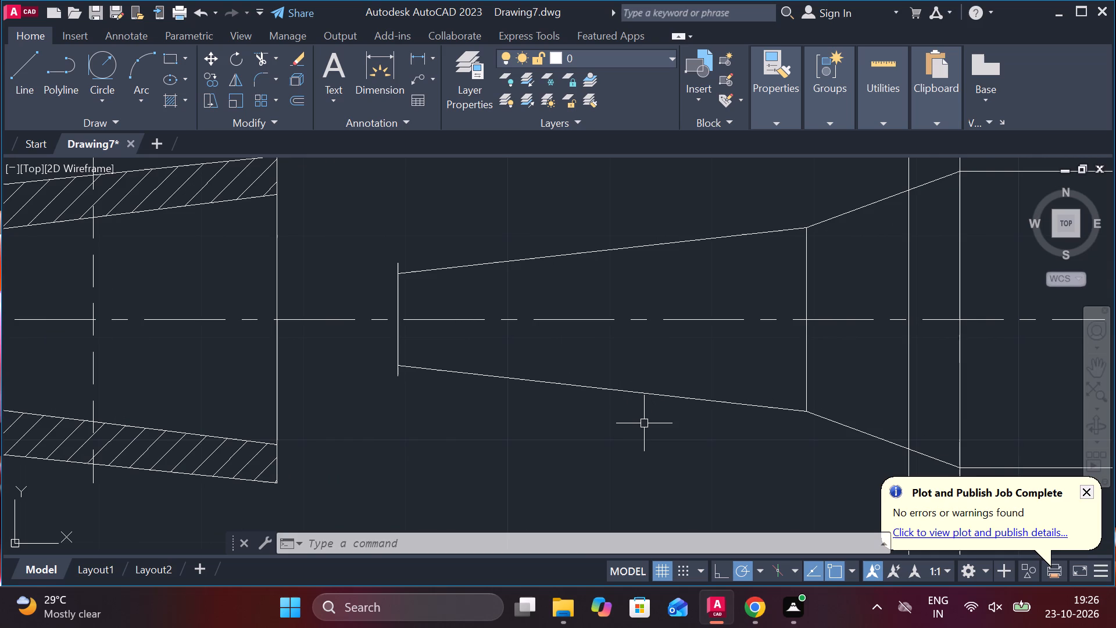
pyautogui.scroll(-1, 657, 438)
pyautogui.moveTo(670, 449); pyautogui.dragTo(563, 441, button='middle')
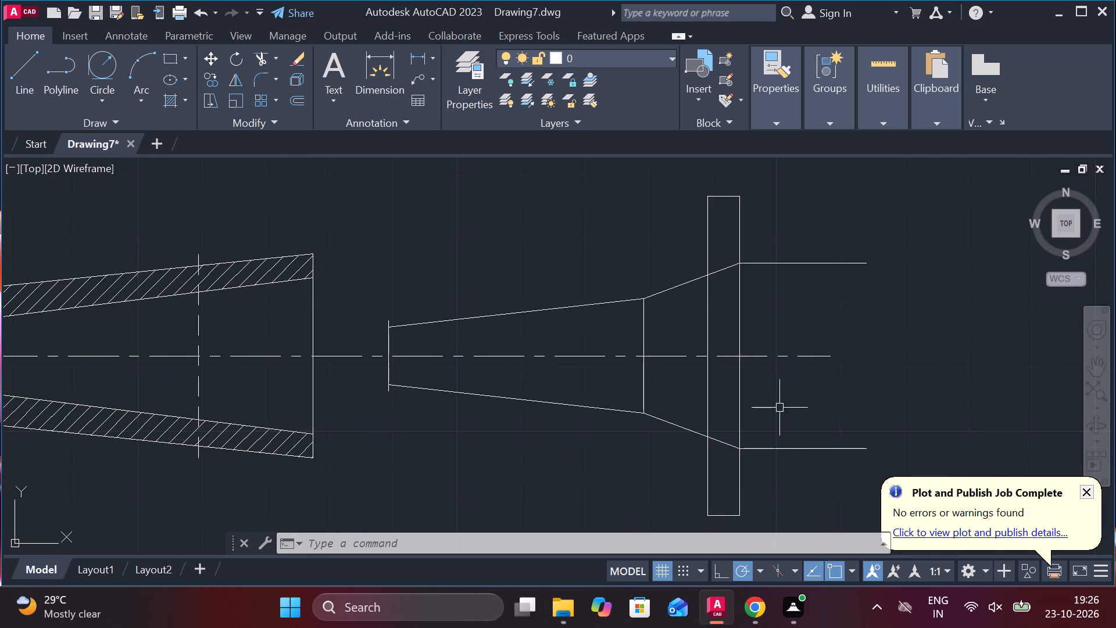
pyautogui.moveTo(777, 411); pyautogui.dragTo(806, 361, button='middle')
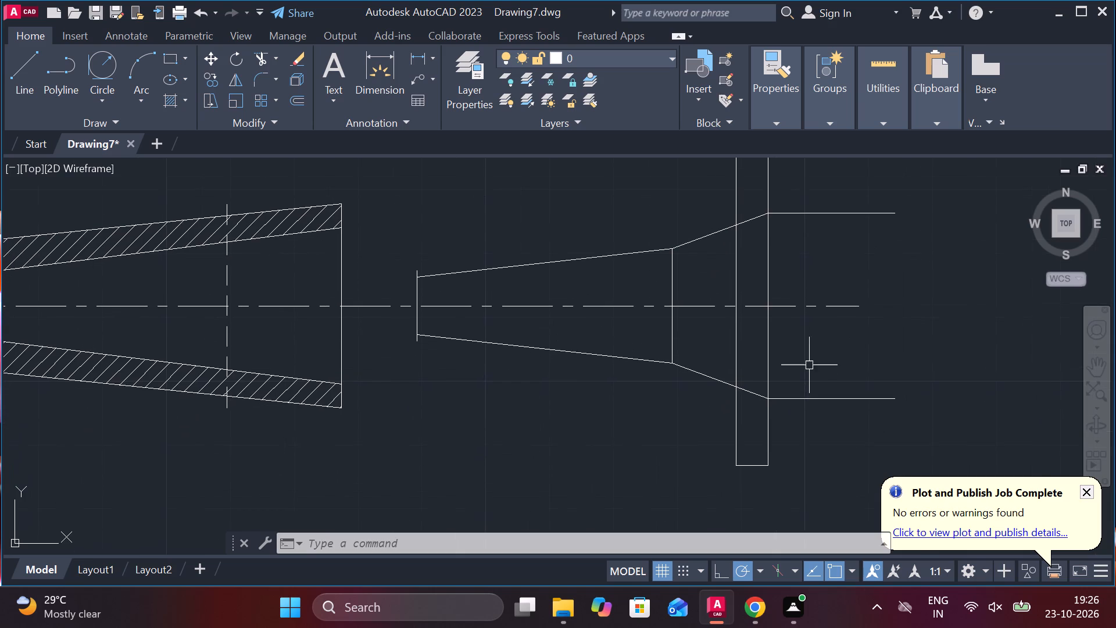
pyautogui.click(734, 447)
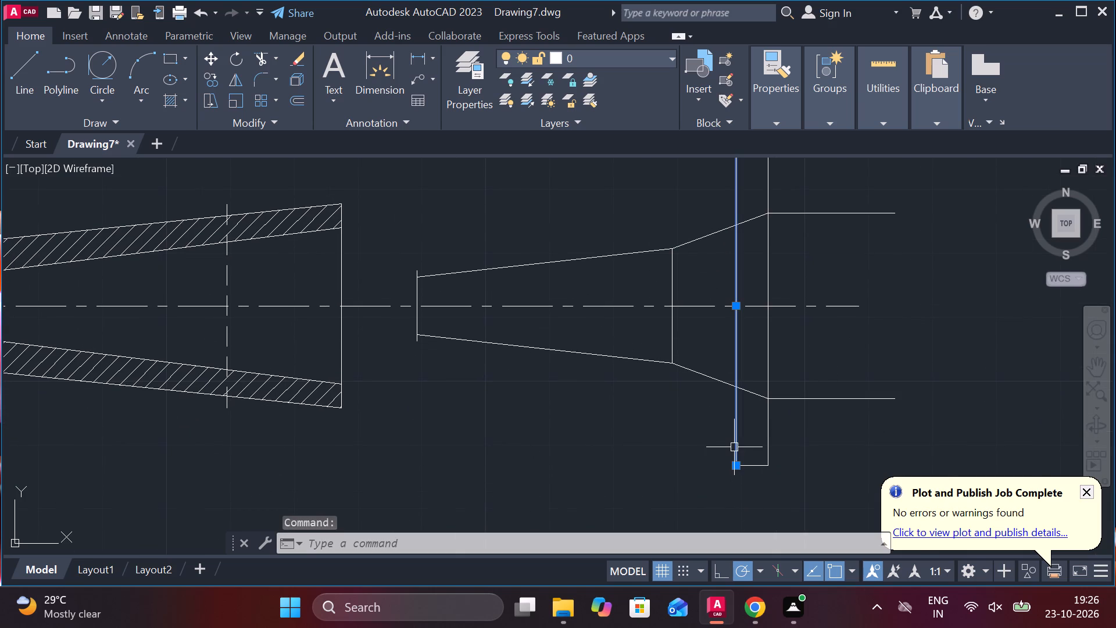
pyautogui.press('o')
pyautogui.press('Return')
pyautogui.press('Return')
pyautogui.write('2')
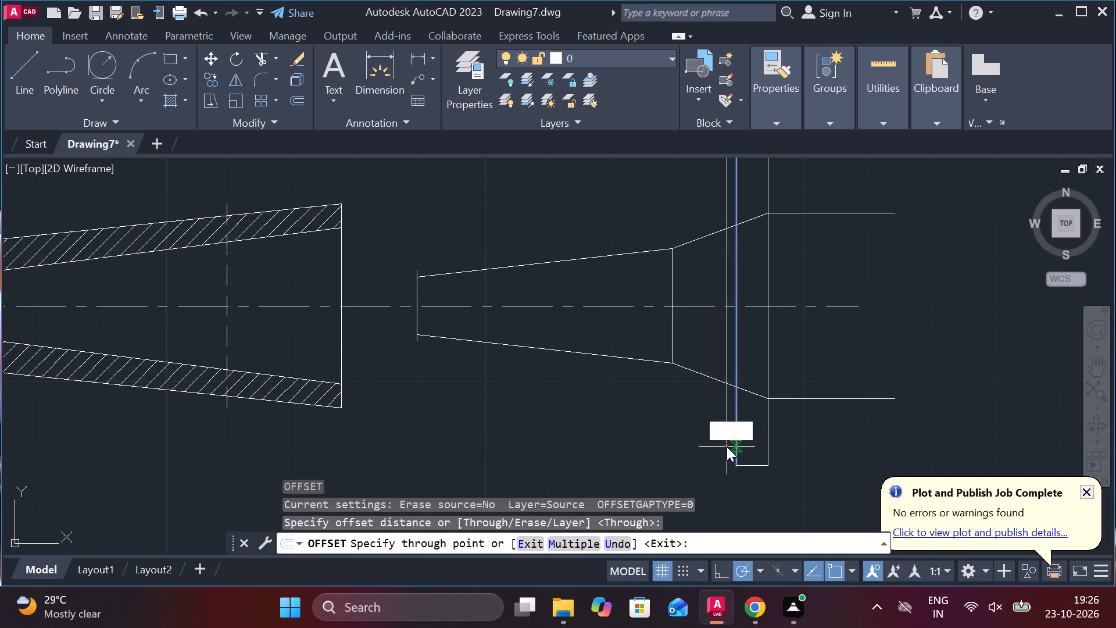
pyautogui.press('space')
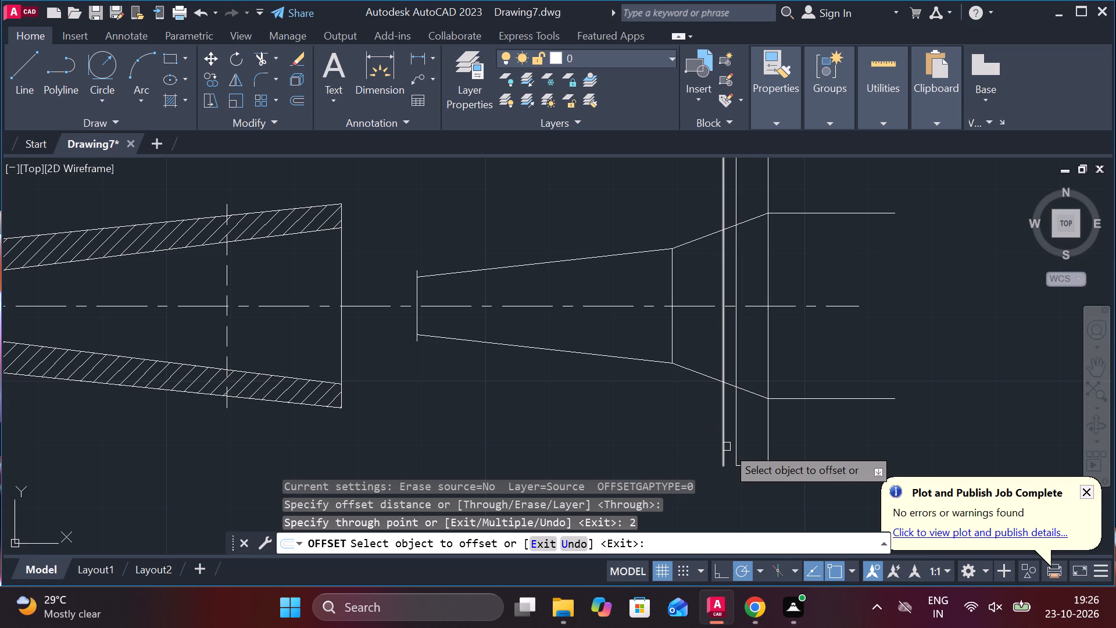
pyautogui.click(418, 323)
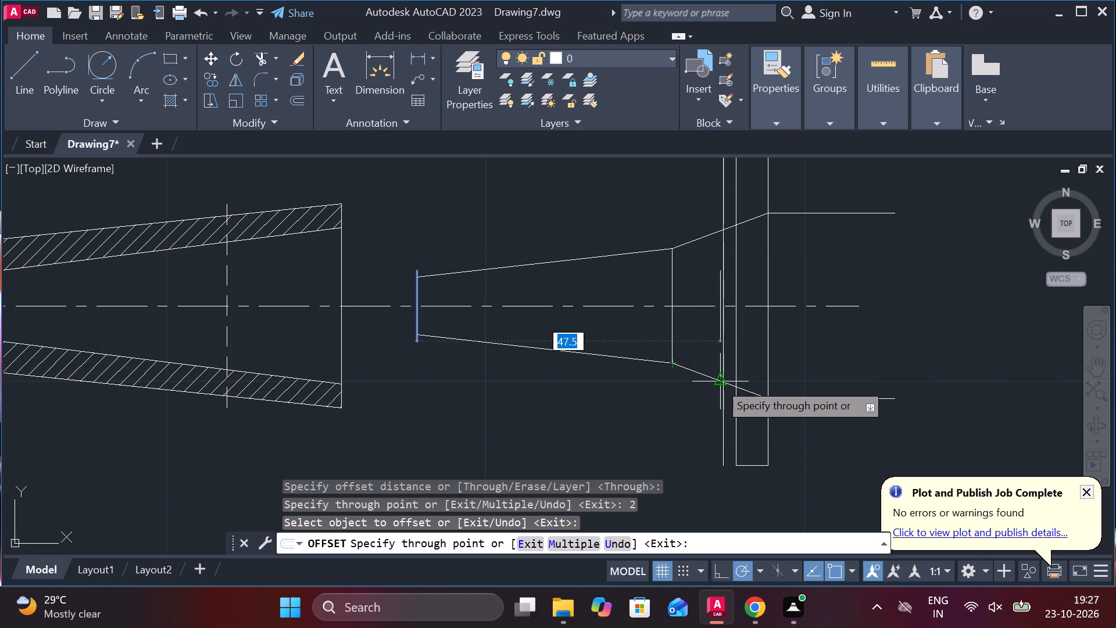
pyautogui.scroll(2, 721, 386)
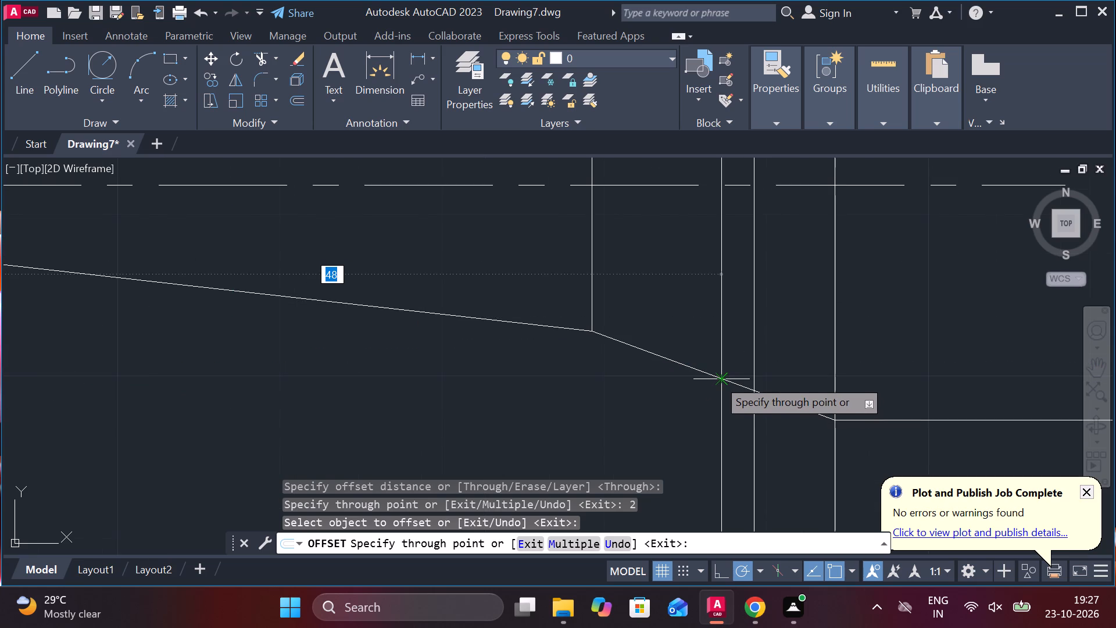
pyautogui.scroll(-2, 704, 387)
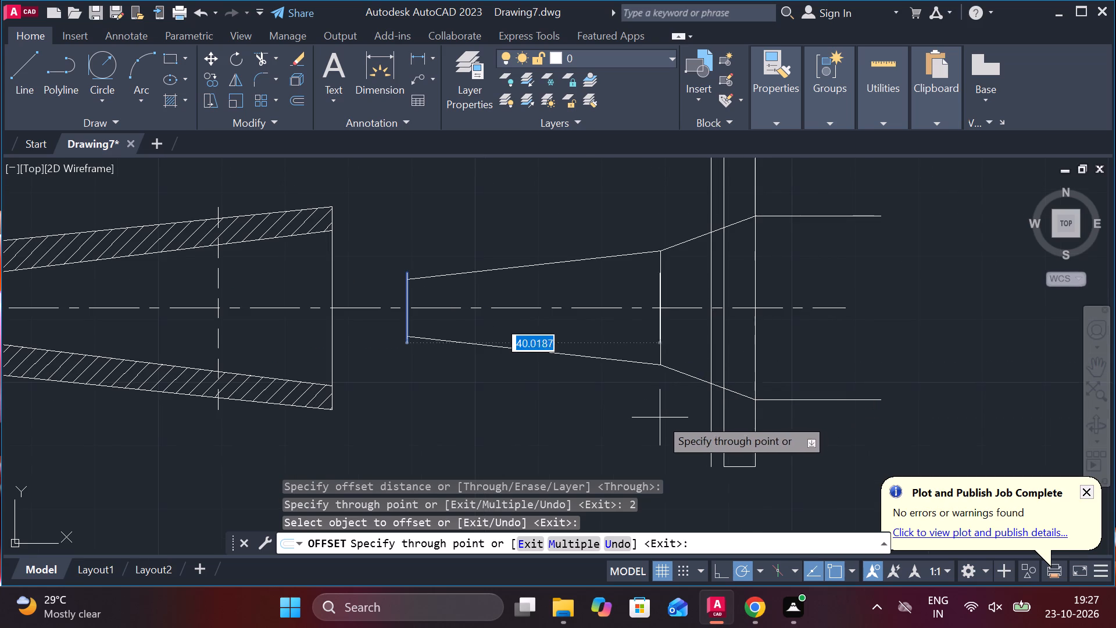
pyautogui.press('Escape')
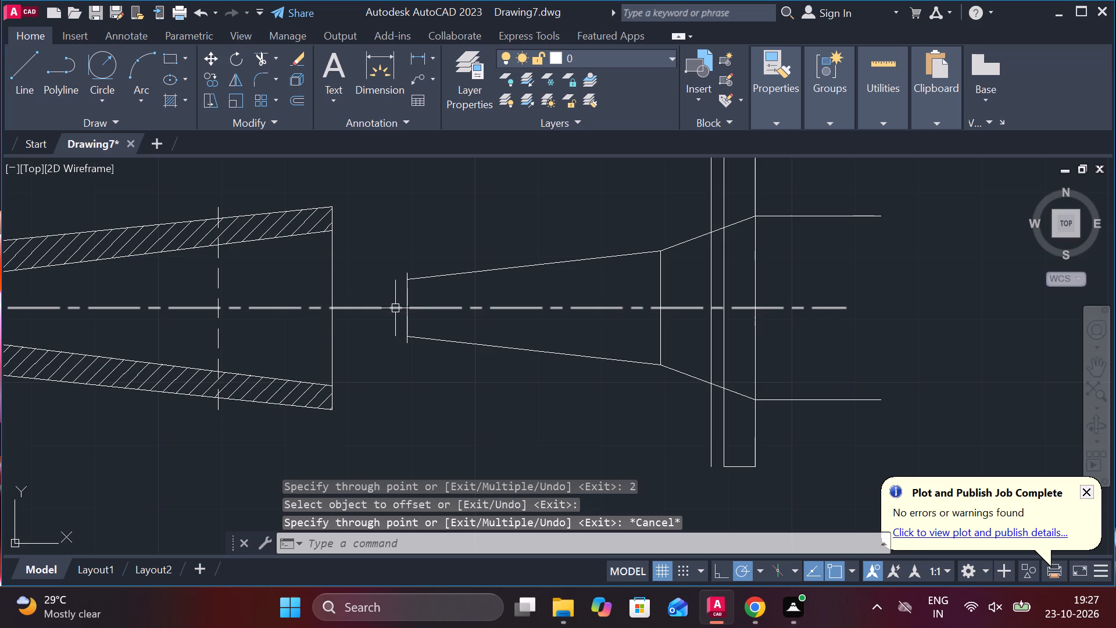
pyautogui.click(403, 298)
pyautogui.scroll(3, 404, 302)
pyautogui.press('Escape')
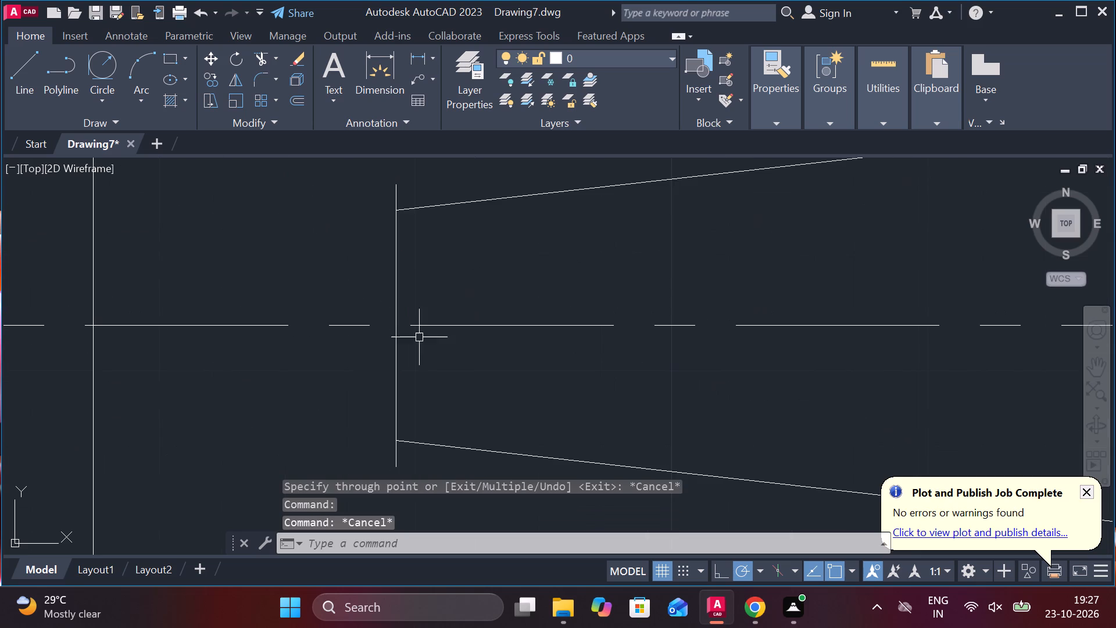
# Draw a short horizontal line along the centre line from the offset vertical line to the flange's adjacent edge.
pyautogui.scroll(-2, 442, 405)
pyautogui.scroll(-2, 621, 457)
pyautogui.moveTo(634, 465); pyautogui.dragTo(565, 450, button='middle')
pyautogui.scroll(2, 624, 427)
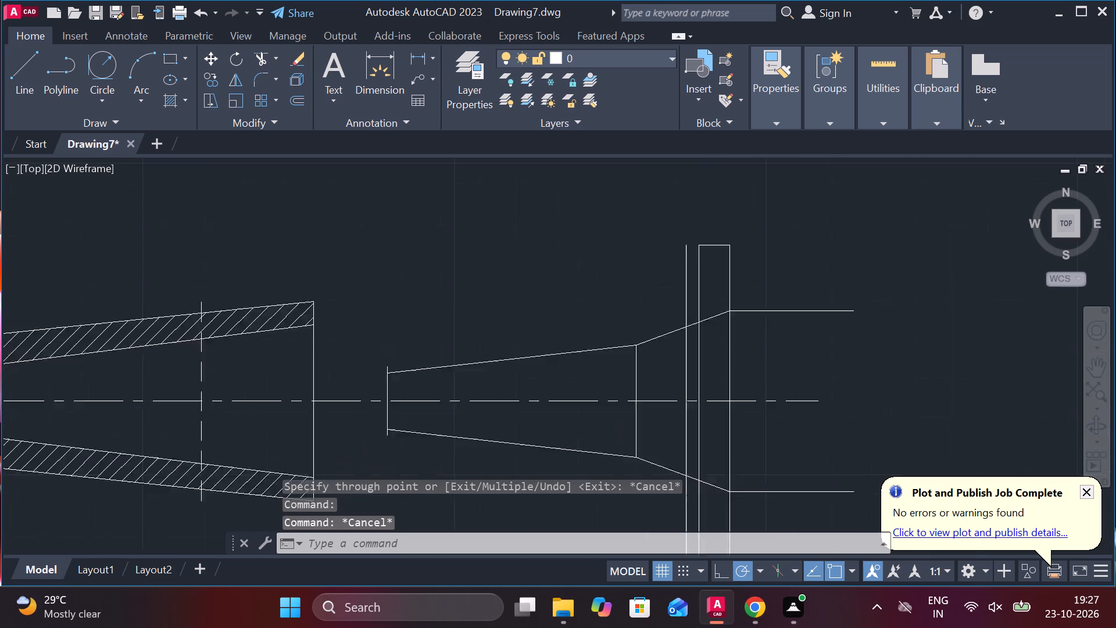
pyautogui.moveTo(892, 414); pyautogui.dragTo(820, 376, button='middle')
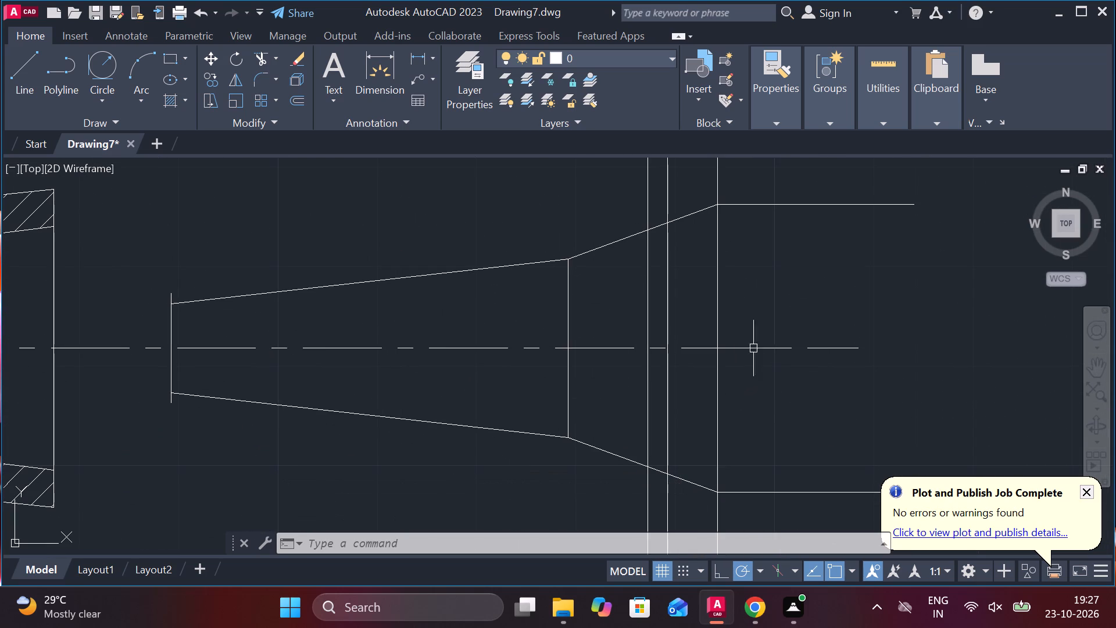
pyautogui.press('Escape')
pyautogui.press('l')
pyautogui.press('Return')
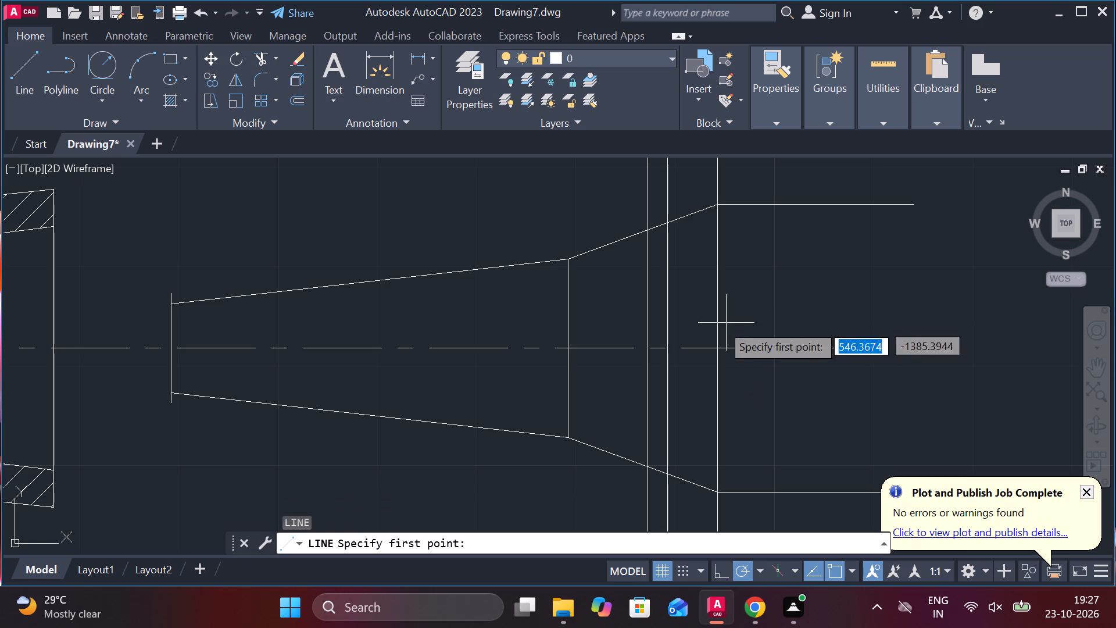
pyautogui.scroll(2, 643, 333)
pyautogui.click(650, 368)
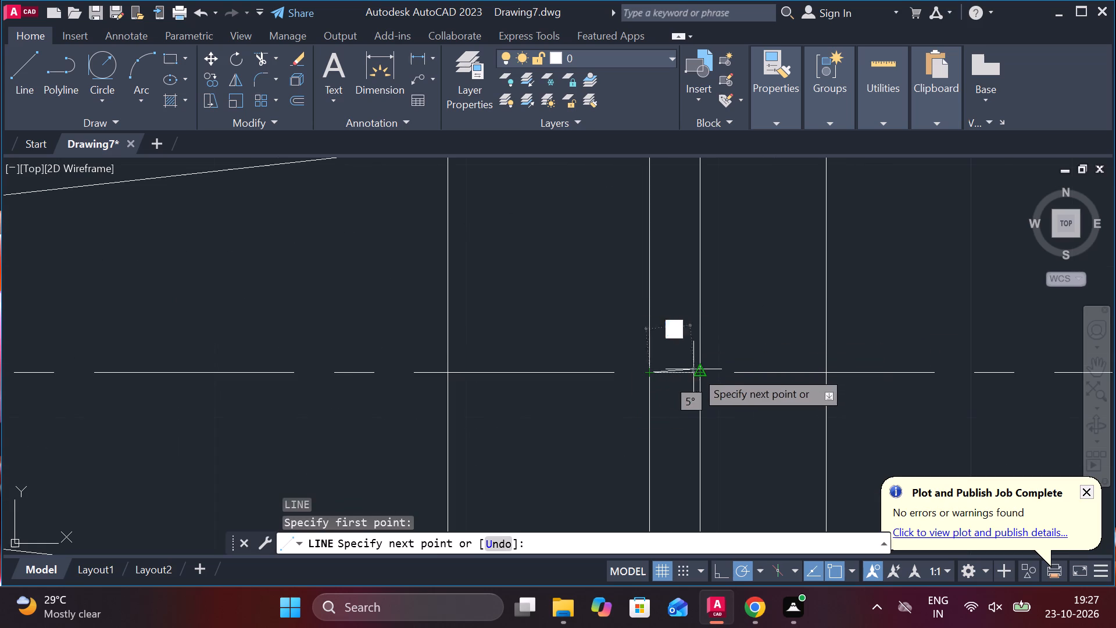
pyautogui.click(697, 372)
pyautogui.press('Escape')
# Offset the short horizontal line 16.5 upward from the centre line.
pyautogui.click(674, 369)
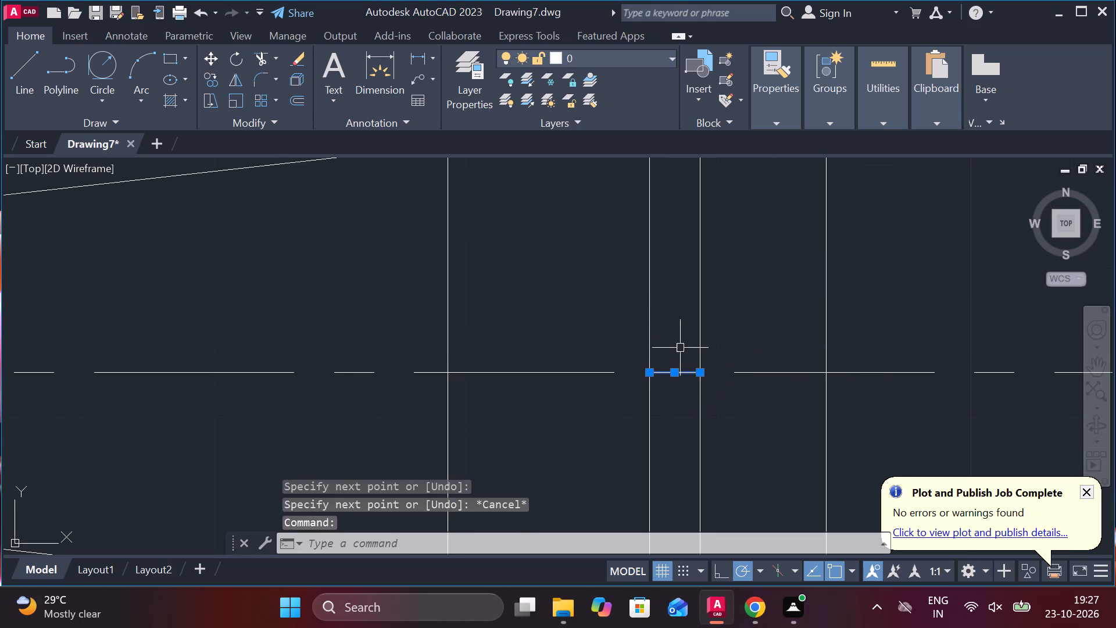
pyautogui.press('o')
pyautogui.press('Return')
pyautogui.press('Return')
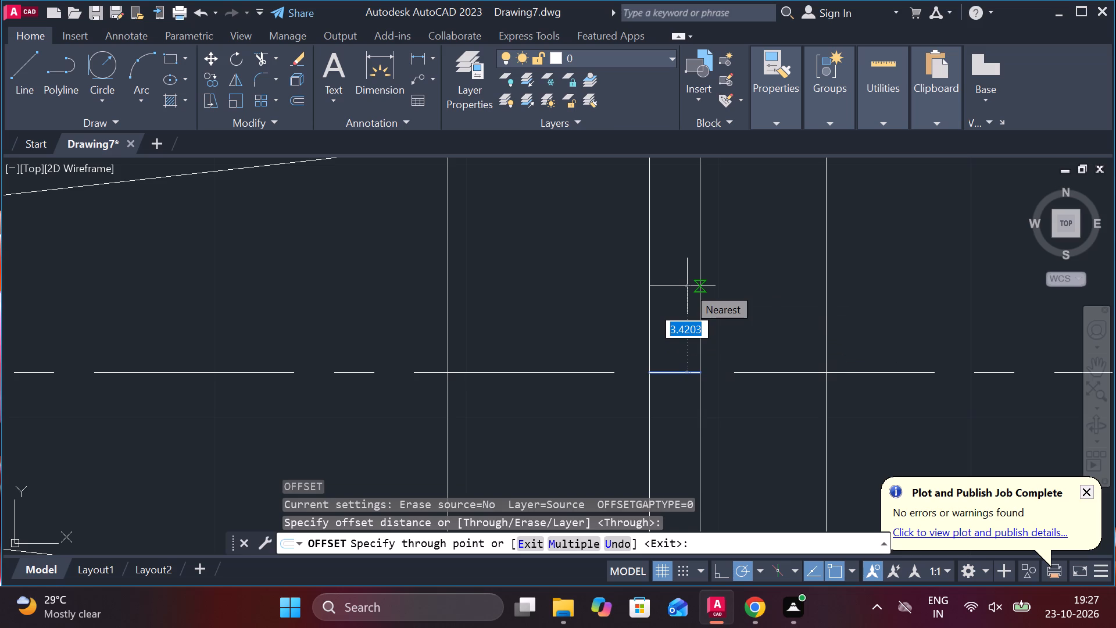
pyautogui.write('16.5')
pyautogui.press('Return')
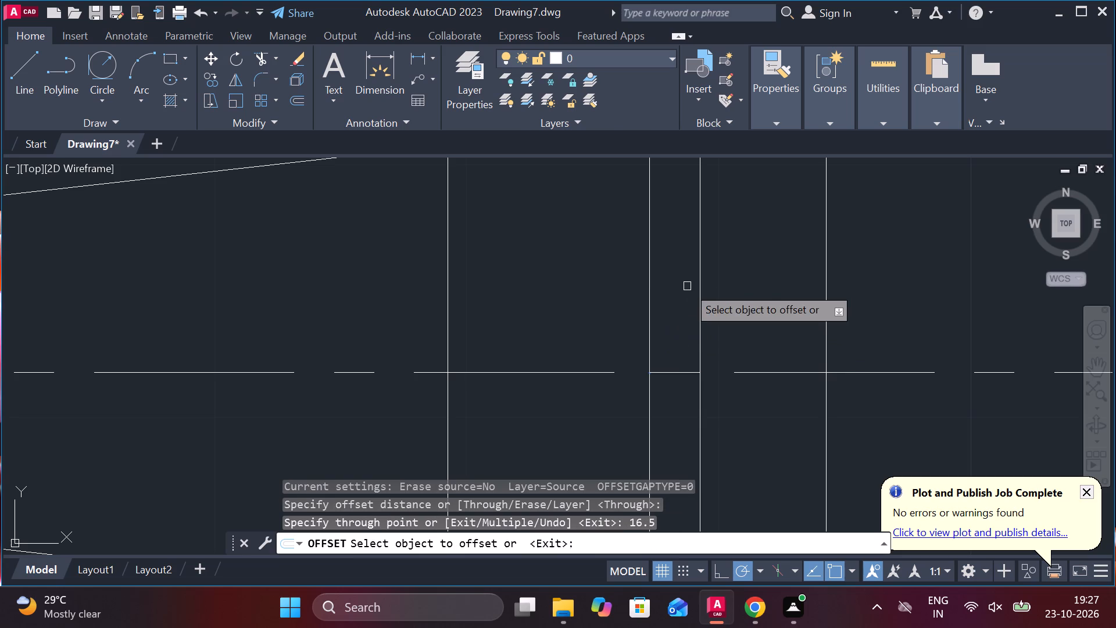
pyautogui.scroll(-3, 687, 286)
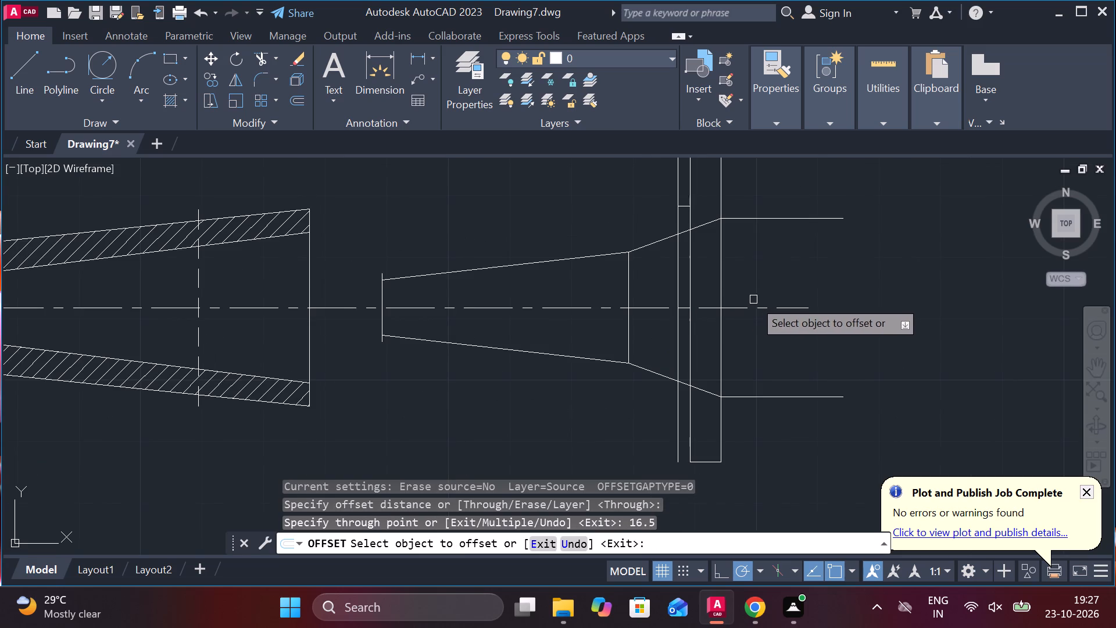
pyautogui.scroll(1, 665, 209)
pyautogui.moveTo(800, 283); pyautogui.dragTo(800, 290, button='middle')
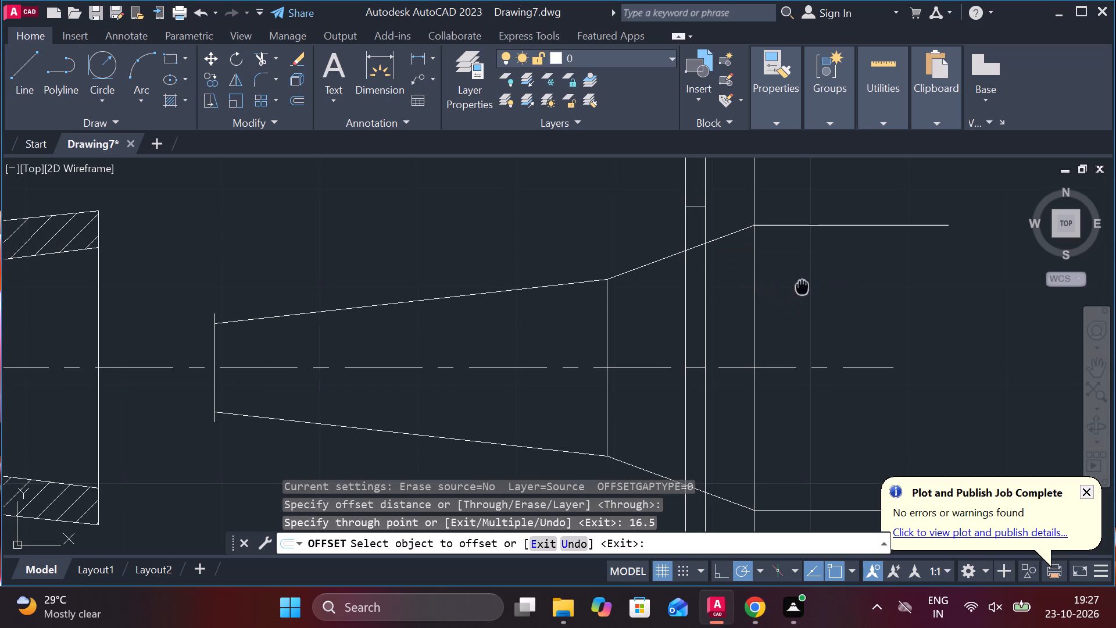
pyautogui.moveTo(800, 290); pyautogui.dragTo(784, 319, button='middle')
pyautogui.scroll(-1, 784, 317)
pyautogui.scroll(1, 778, 306)
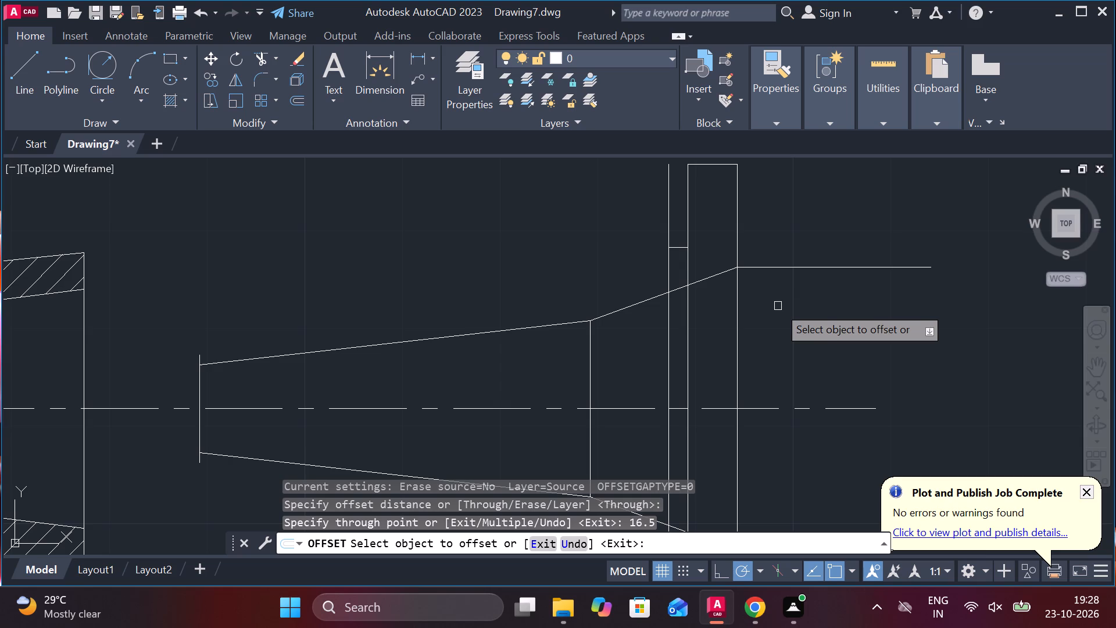
pyautogui.scroll(-1, 785, 319)
pyautogui.scroll(1, 776, 364)
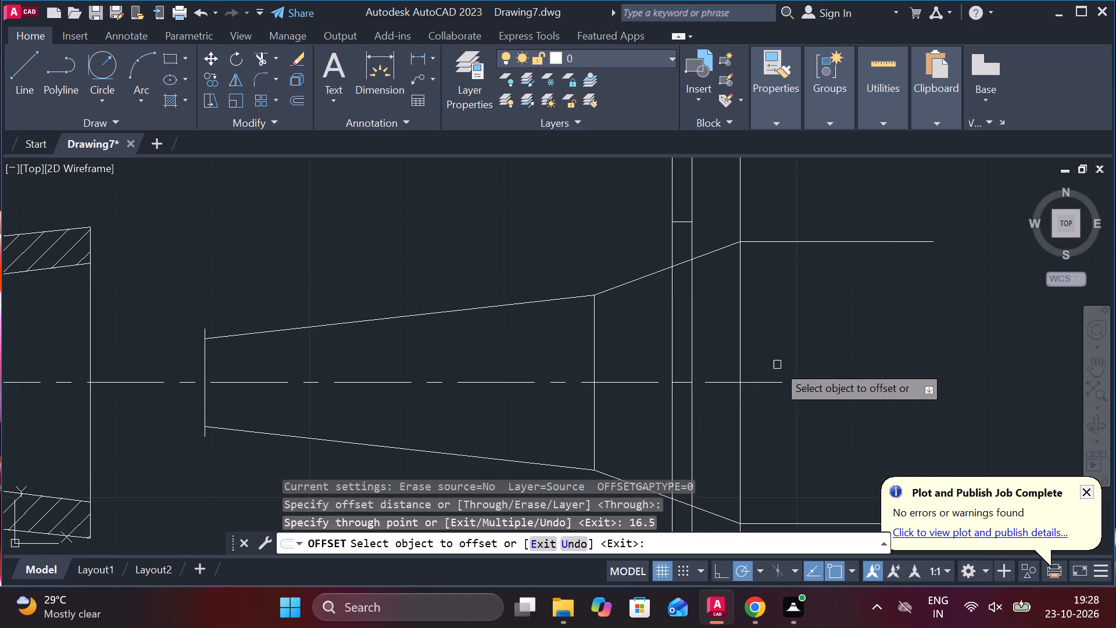
pyautogui.scroll(-1, 825, 362)
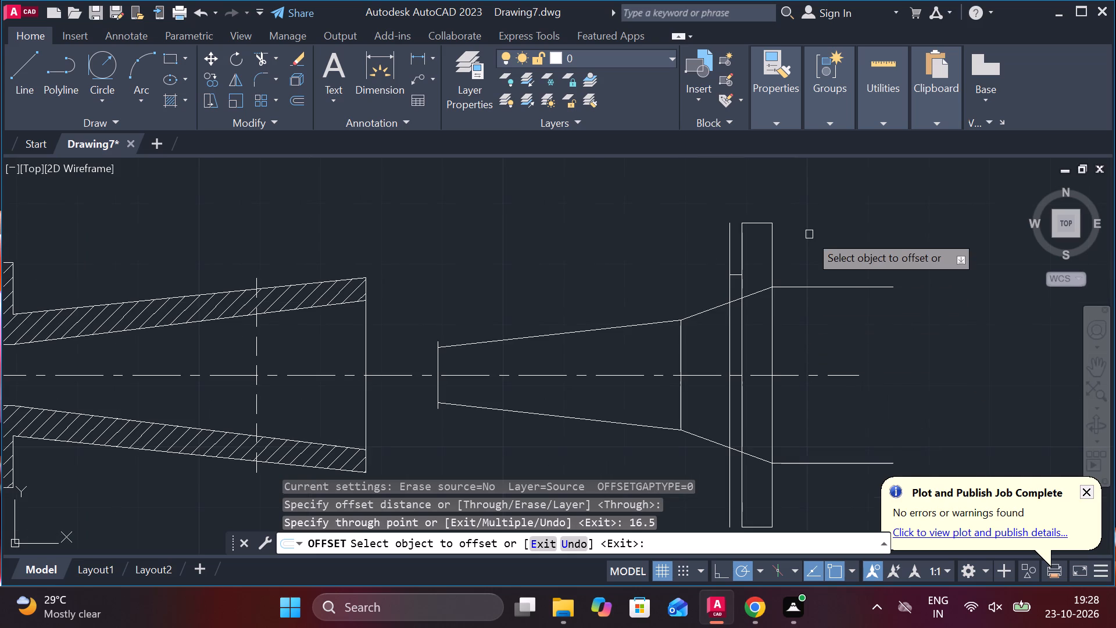
pyautogui.press('Escape')
# Trim the offset vertical above the short horizontal line, and the flange's taper-side edge from that step down to the lower taper line.
pyautogui.write('TR')
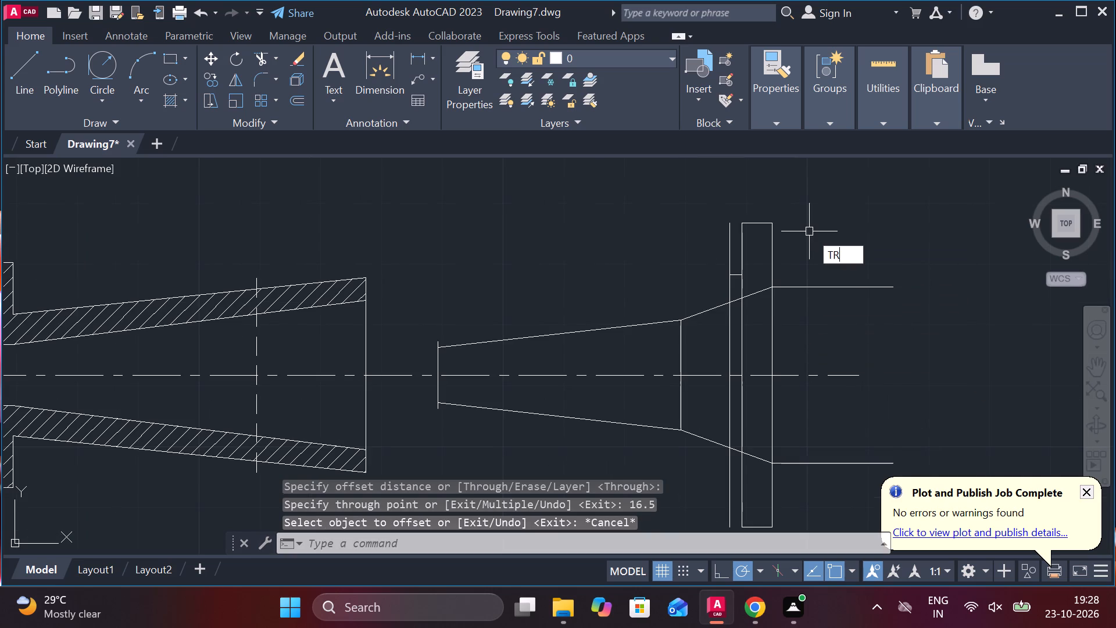
pyautogui.press('space')
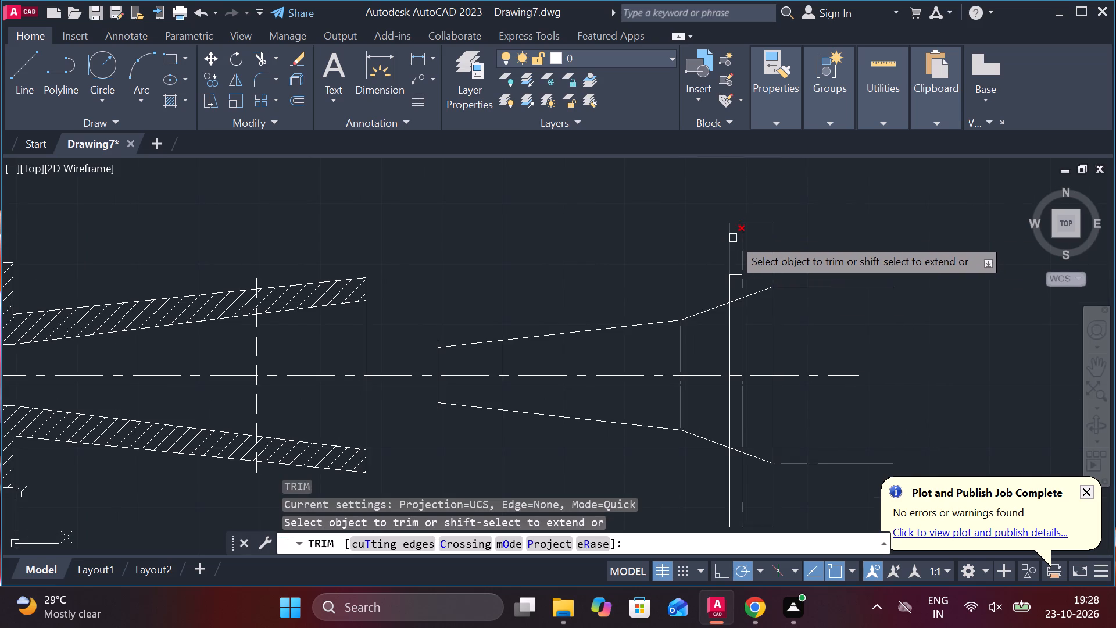
pyautogui.click(733, 238)
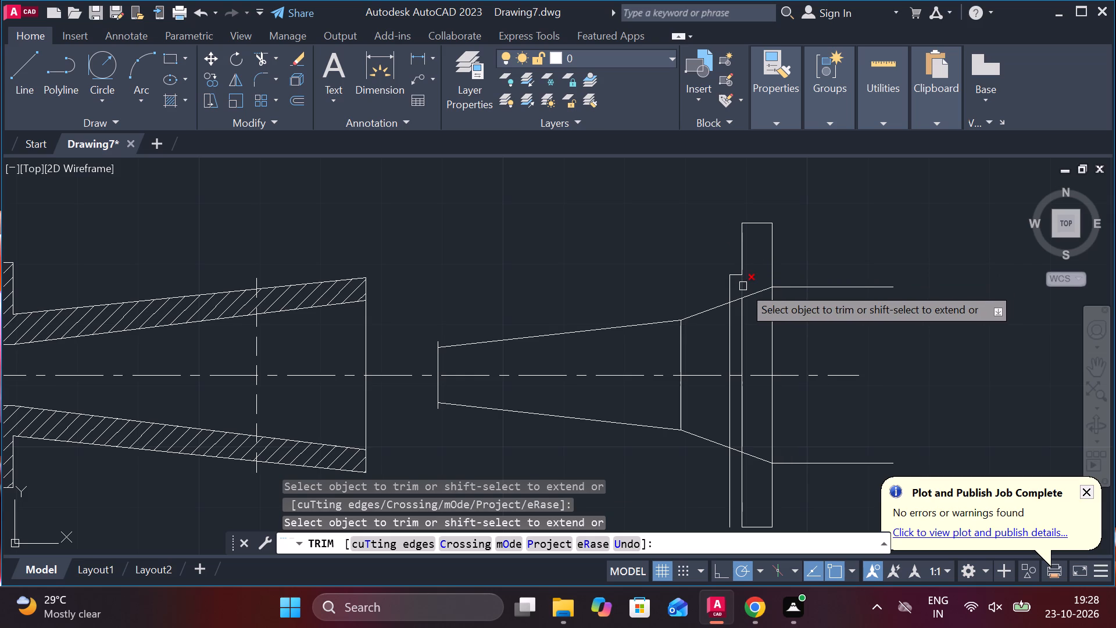
pyautogui.click(743, 286)
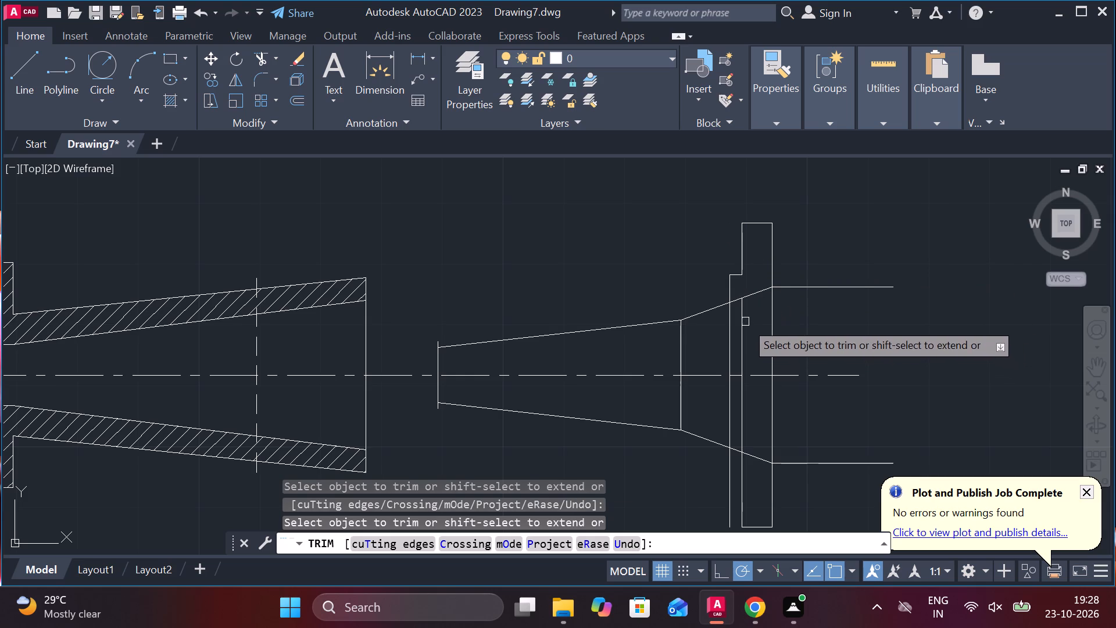
pyautogui.click(742, 319)
pyautogui.click(746, 405)
pyautogui.click(742, 409)
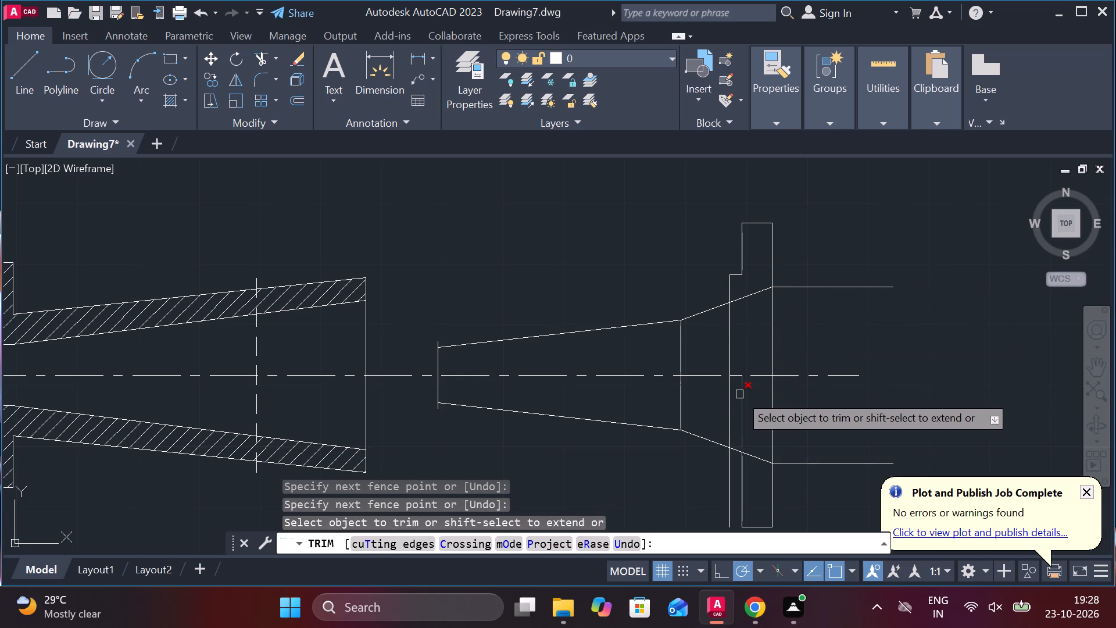
pyautogui.click(739, 394)
pyautogui.moveTo(893, 413); pyautogui.dragTo(893, 390, button='middle')
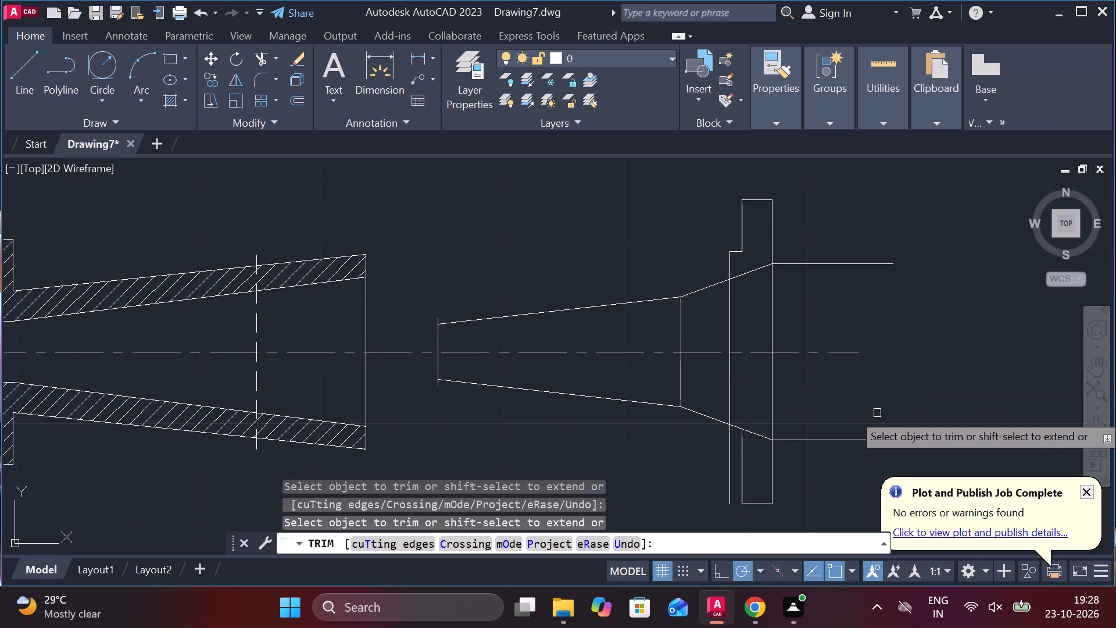
pyautogui.press('Escape')
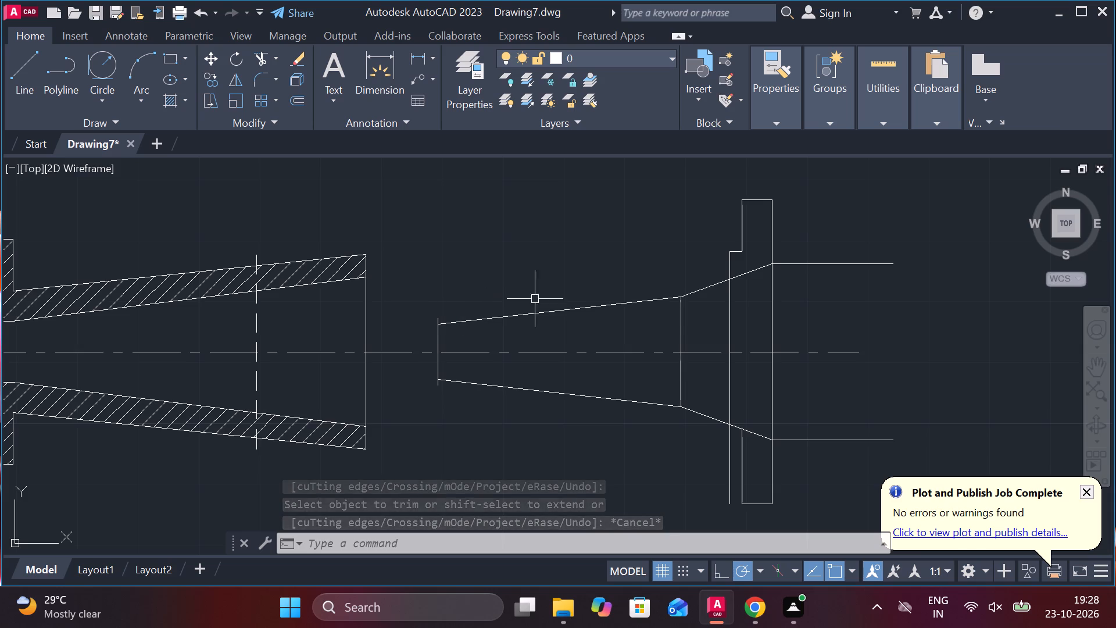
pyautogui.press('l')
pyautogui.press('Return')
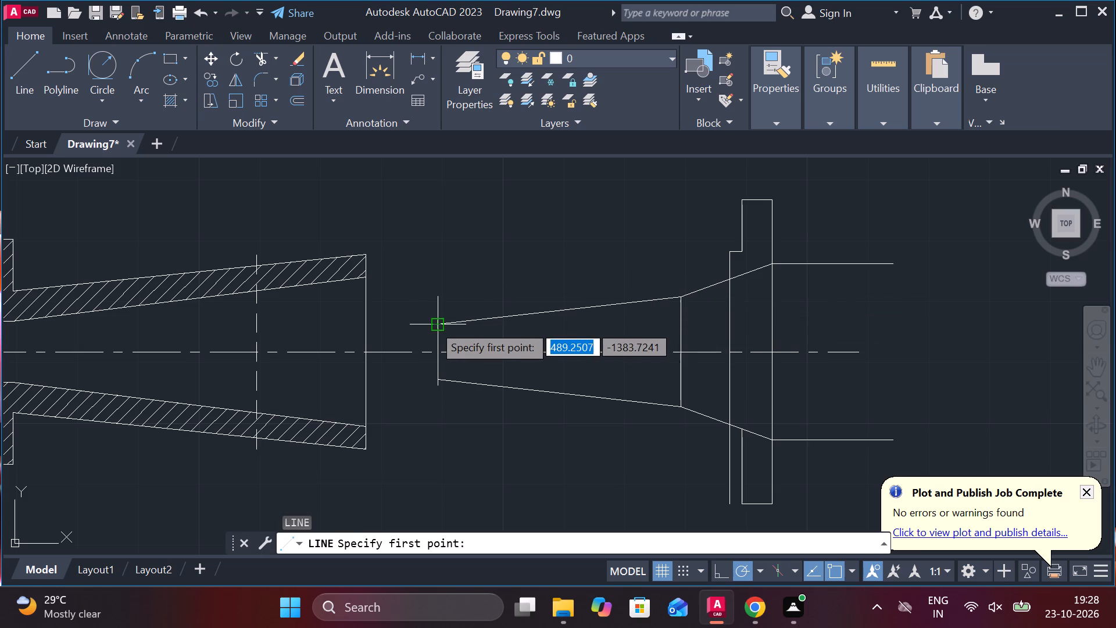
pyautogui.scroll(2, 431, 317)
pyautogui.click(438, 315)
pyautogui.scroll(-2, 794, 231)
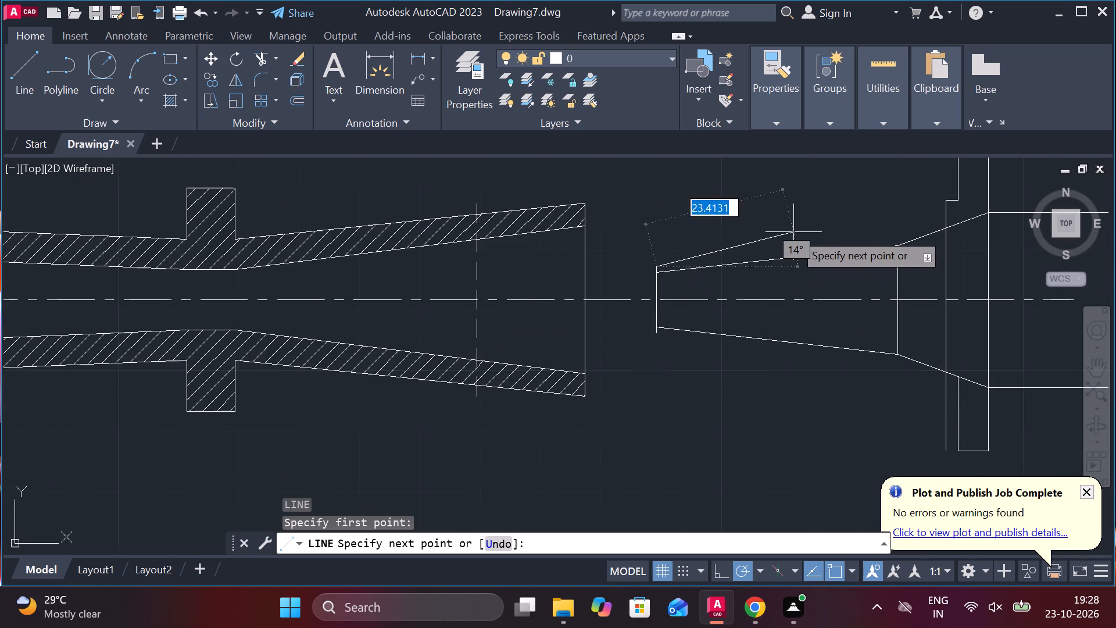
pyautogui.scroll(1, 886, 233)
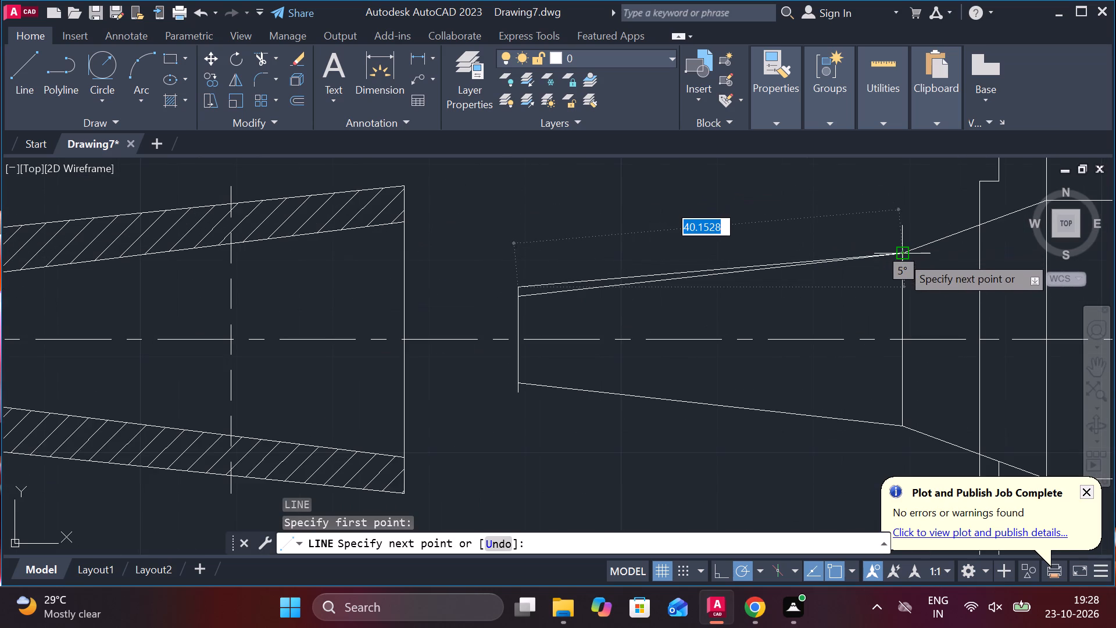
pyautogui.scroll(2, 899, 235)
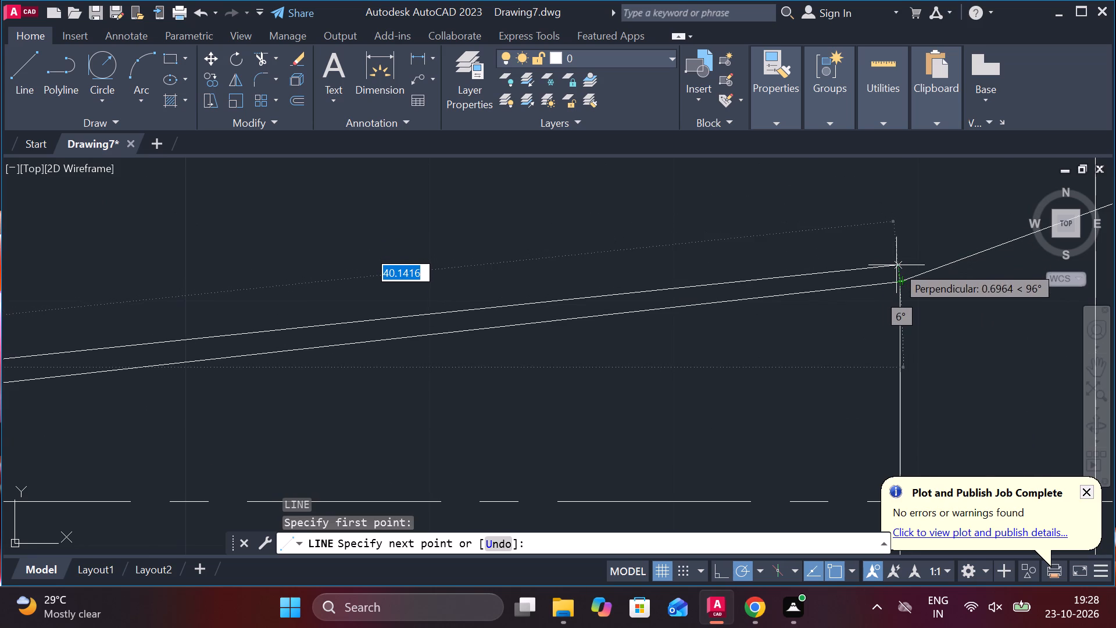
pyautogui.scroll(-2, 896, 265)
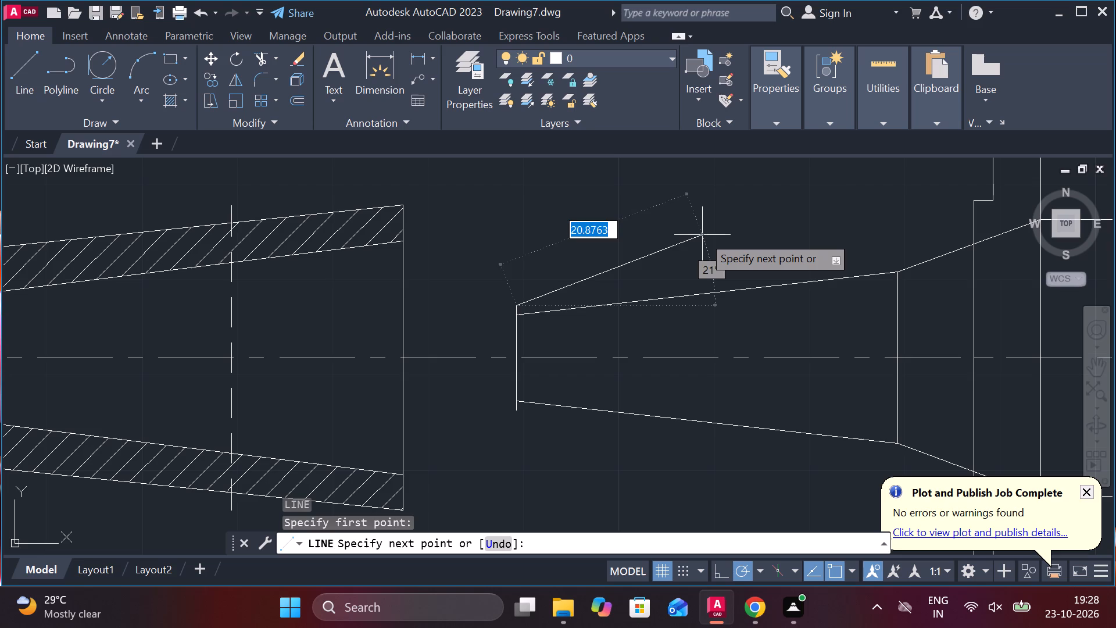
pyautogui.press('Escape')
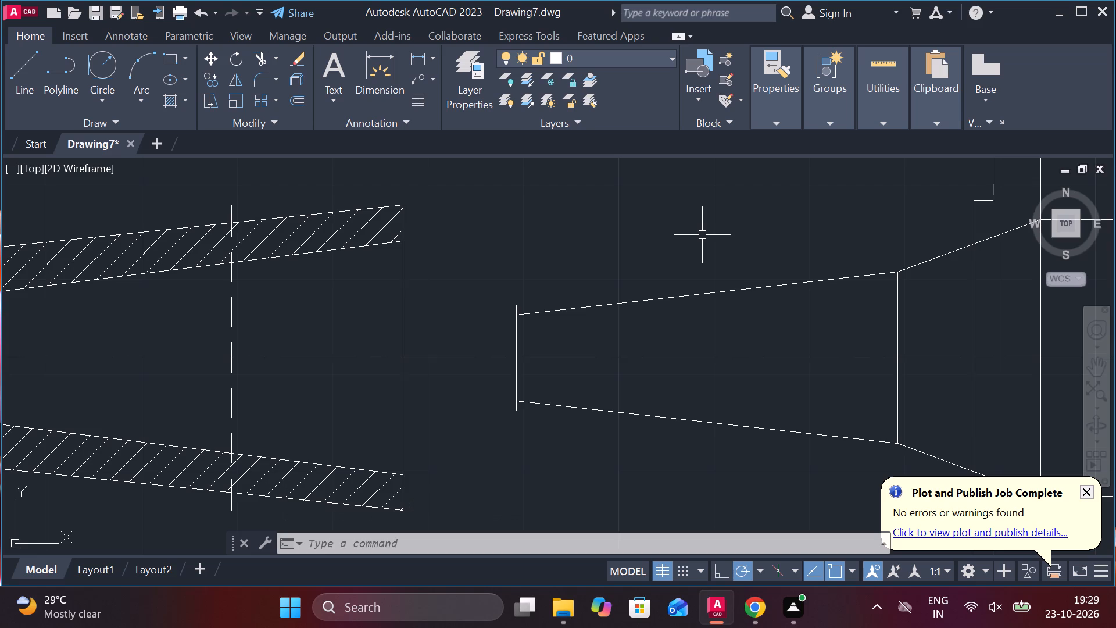
# Trim away the upper and lower horizontal lines that extend beyond the flange's outer face.
pyautogui.scroll(-2, 722, 297)
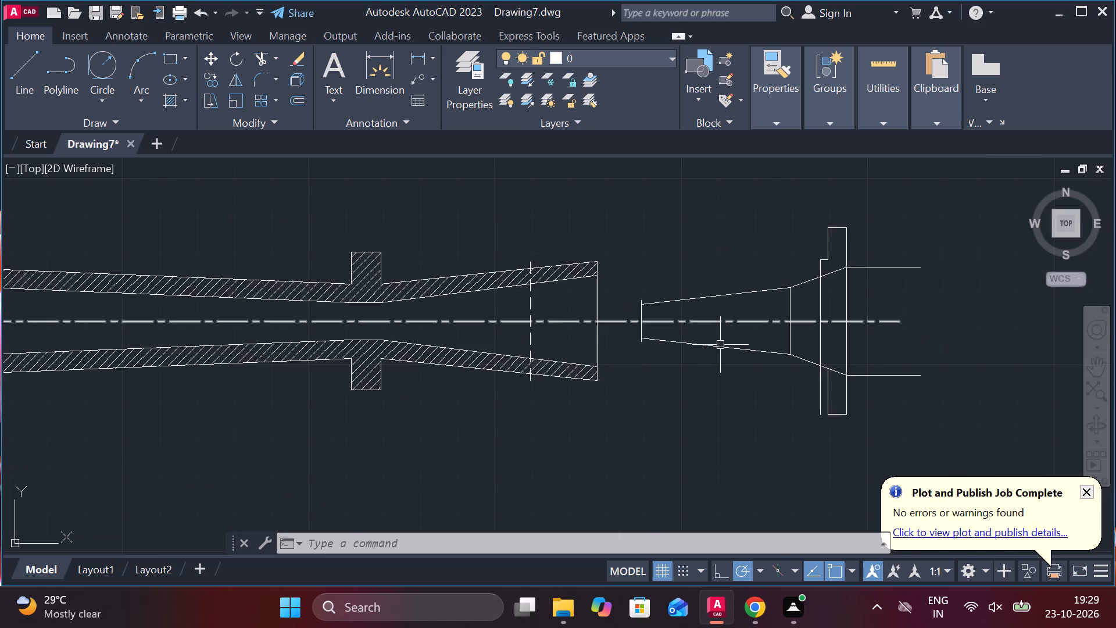
pyautogui.scroll(1, 725, 381)
pyautogui.moveTo(718, 372); pyautogui.dragTo(516, 398, button='middle')
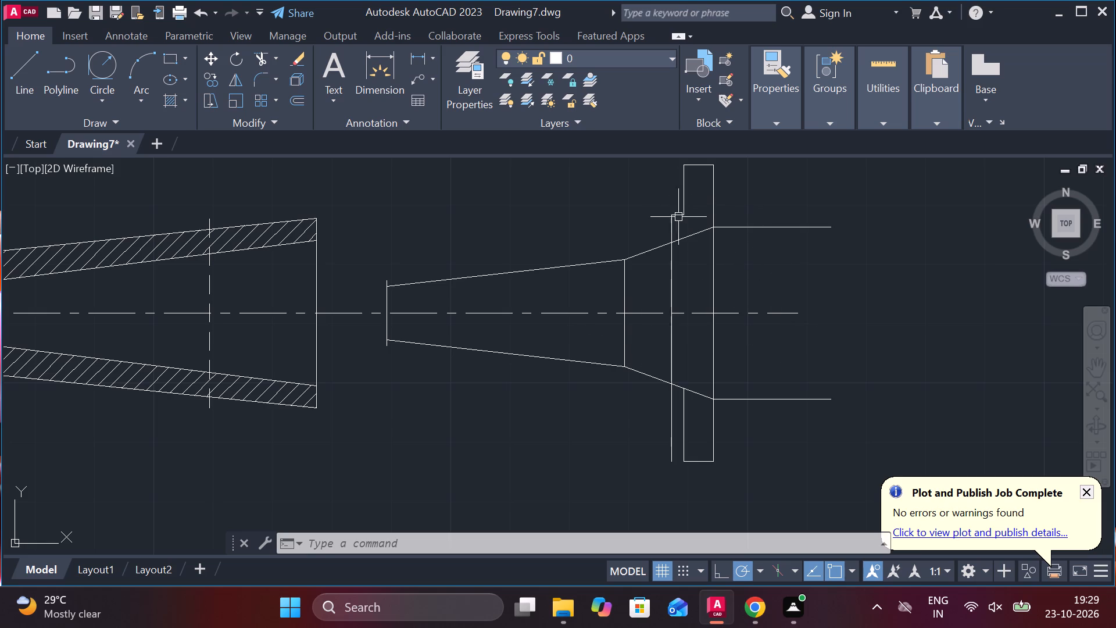
pyautogui.scroll(2, 680, 218)
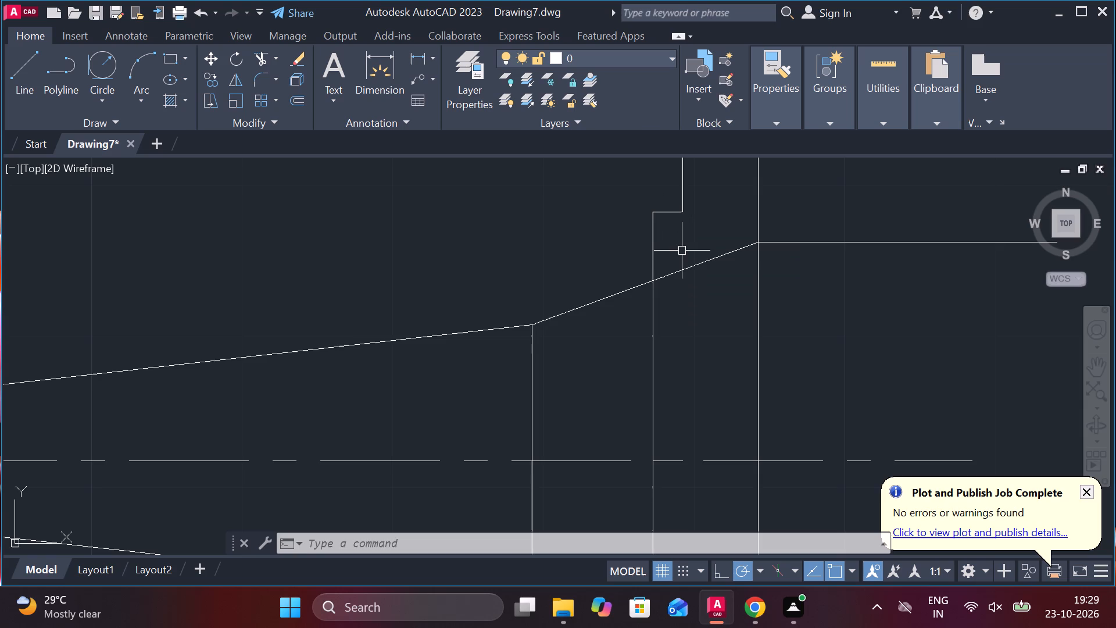
pyautogui.scroll(-2, 535, 331)
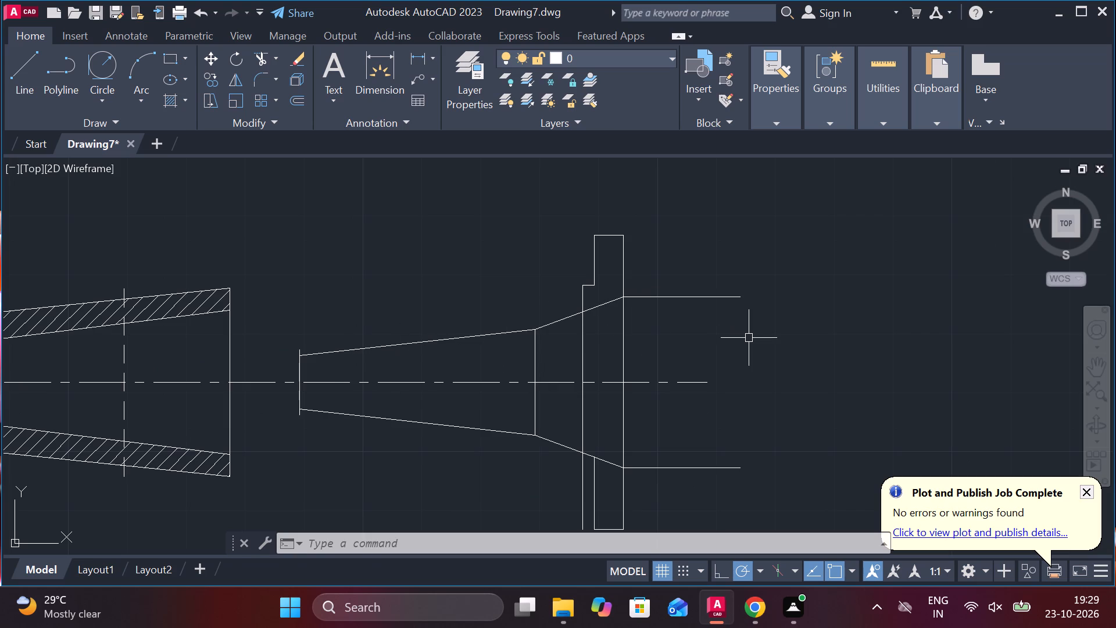
pyautogui.write('TR')
pyautogui.press('space')
pyautogui.moveTo(688, 276); pyautogui.dragTo(696, 328)
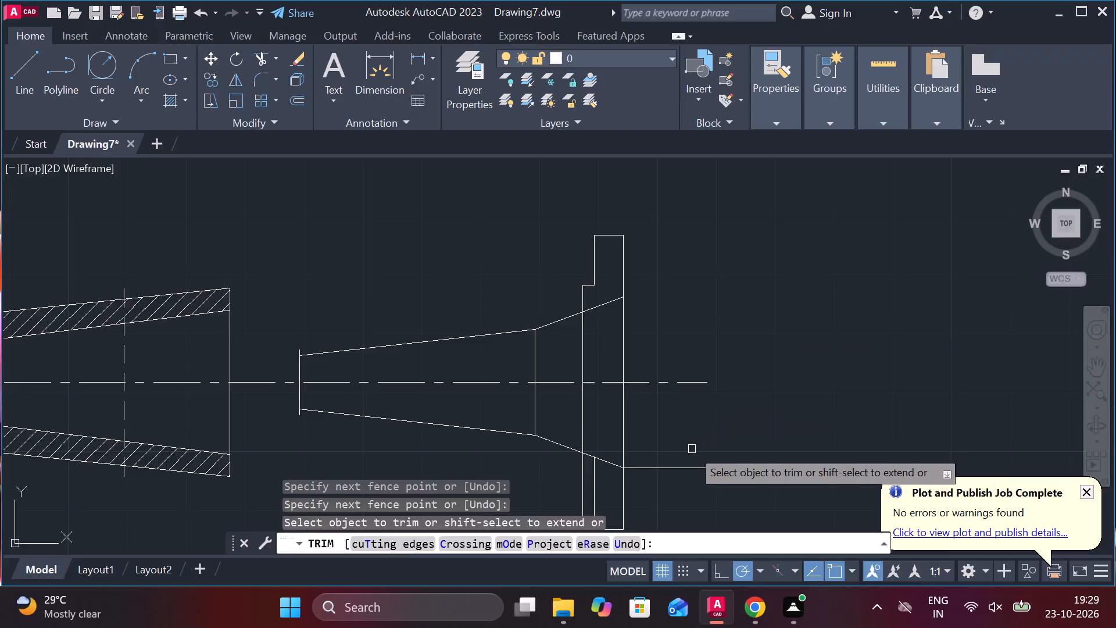
pyautogui.click(669, 468)
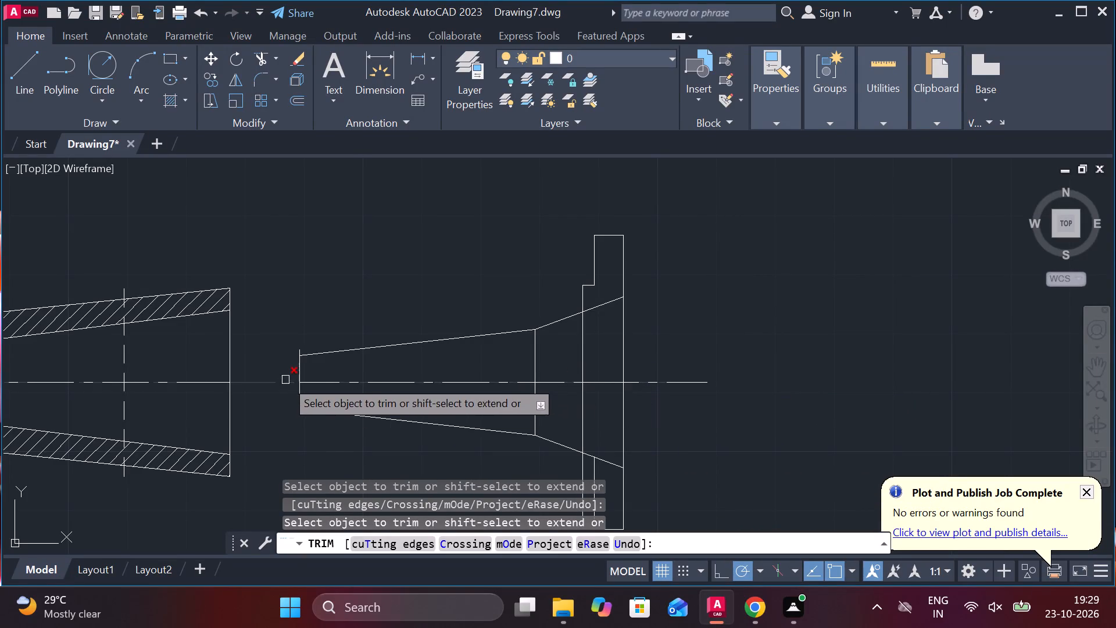
pyautogui.scroll(-2, 759, 366)
pyautogui.scroll(2, 750, 384)
pyautogui.moveTo(678, 415); pyautogui.dragTo(672, 415, button='middle')
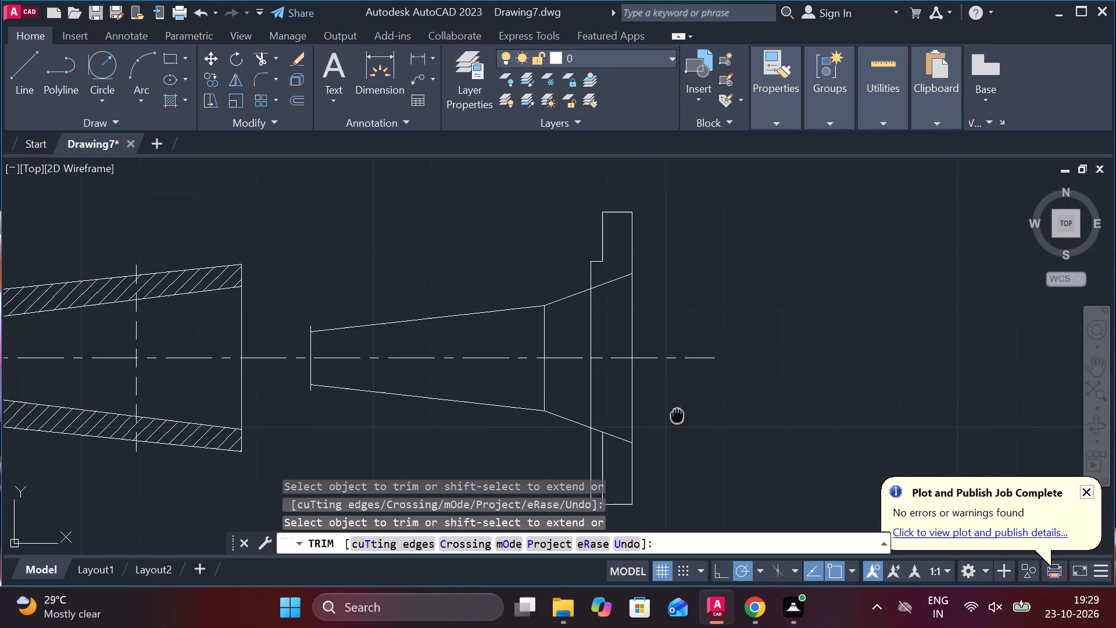
pyautogui.moveTo(672, 415); pyautogui.dragTo(656, 359, button='middle')
pyautogui.scroll(-1, 670, 415)
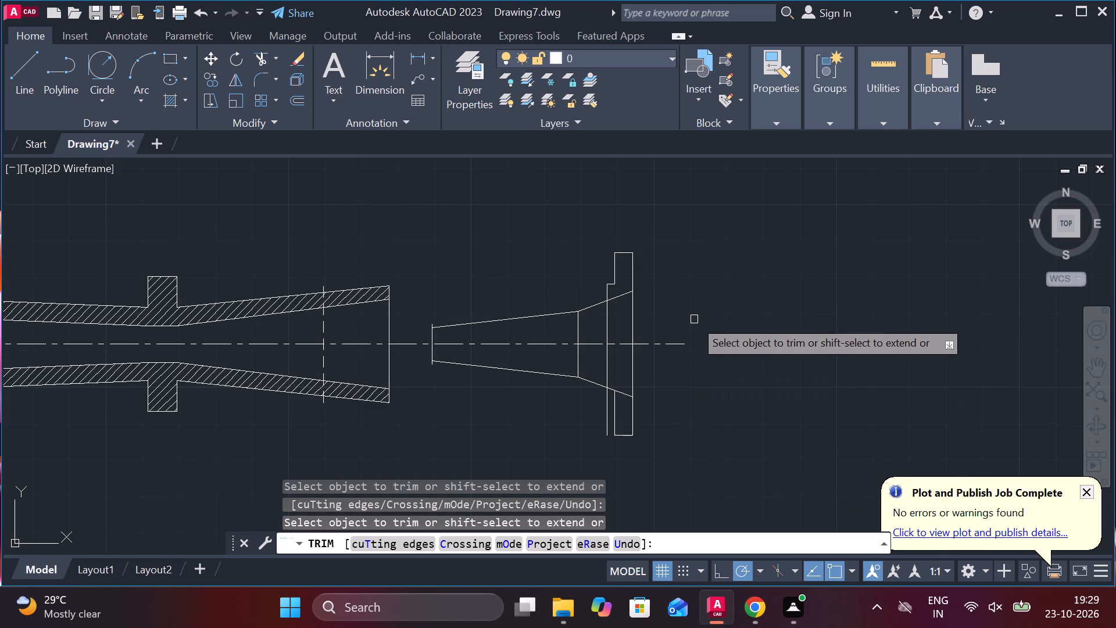
pyautogui.scroll(1, 694, 316)
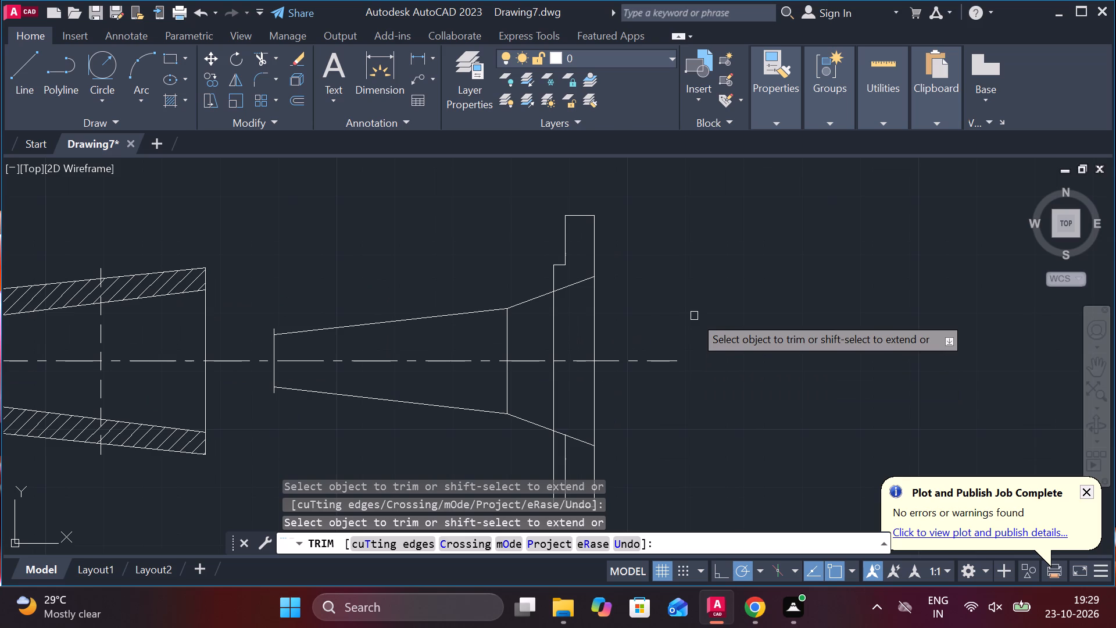
pyautogui.scroll(-1, 694, 316)
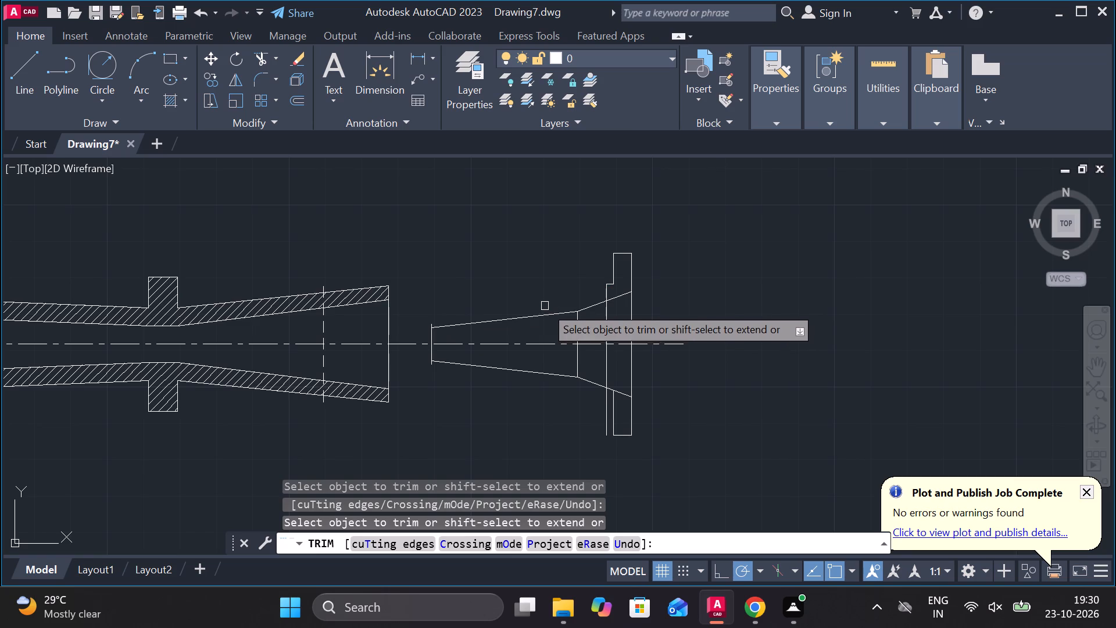
pyautogui.press('`')
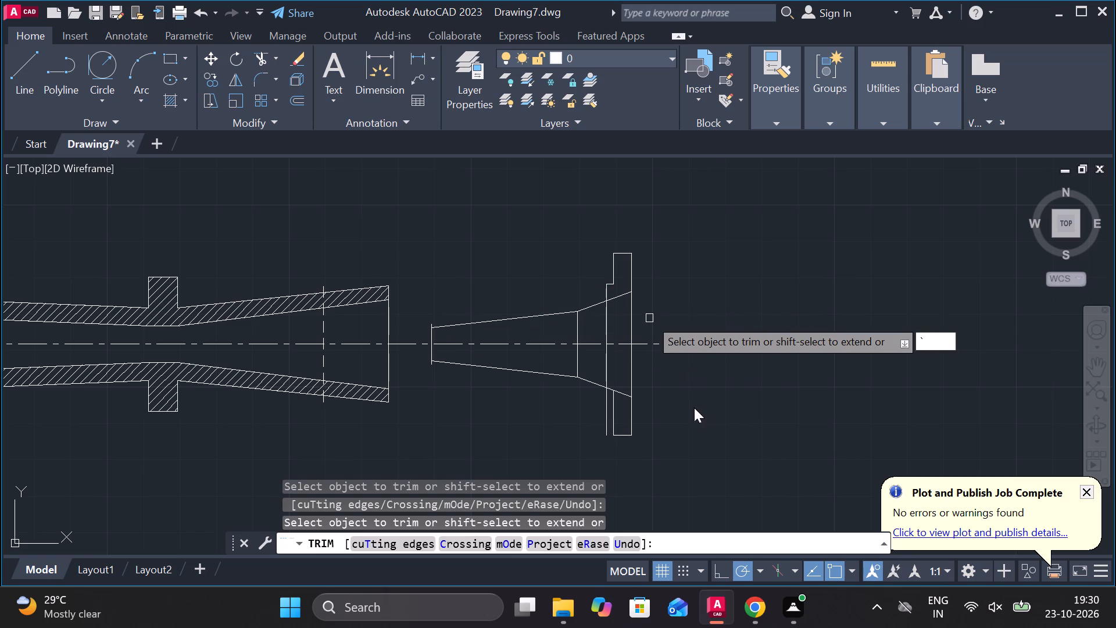
pyautogui.press('Escape')
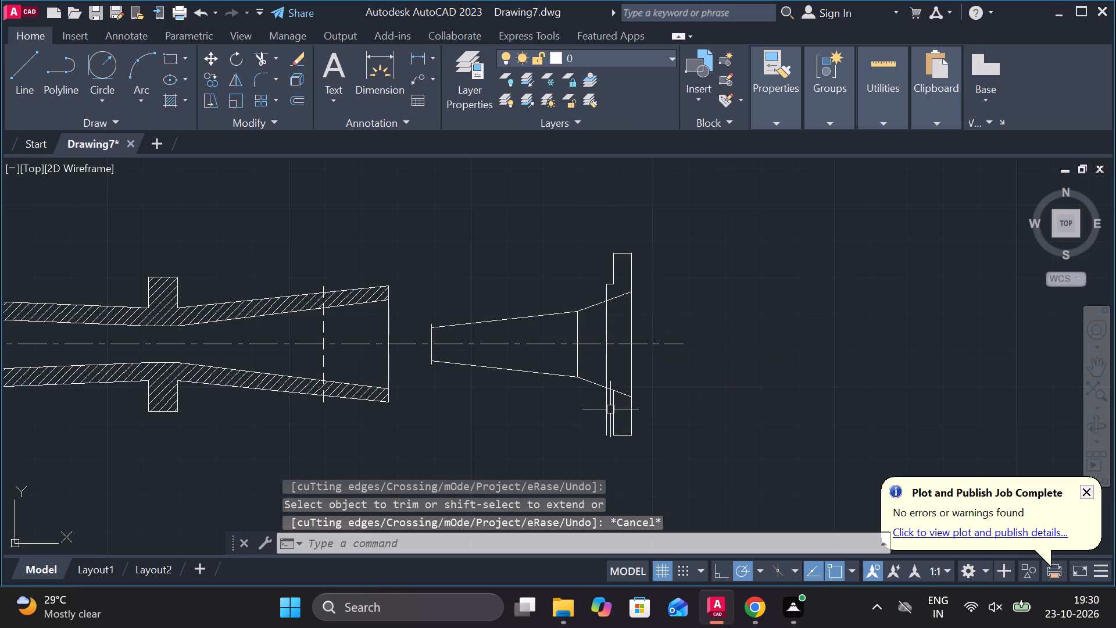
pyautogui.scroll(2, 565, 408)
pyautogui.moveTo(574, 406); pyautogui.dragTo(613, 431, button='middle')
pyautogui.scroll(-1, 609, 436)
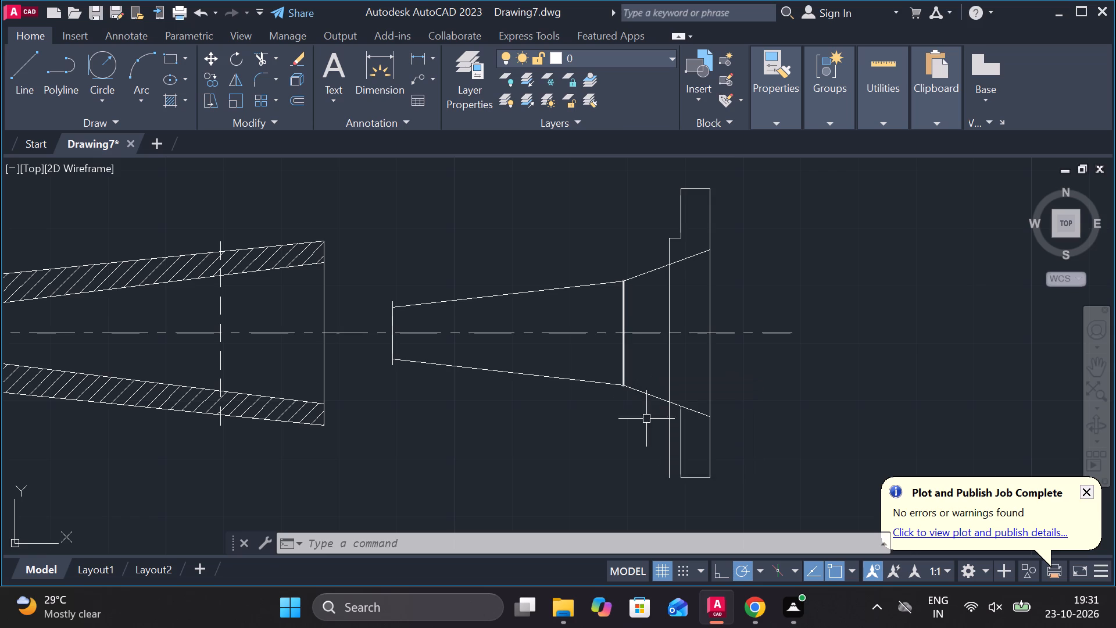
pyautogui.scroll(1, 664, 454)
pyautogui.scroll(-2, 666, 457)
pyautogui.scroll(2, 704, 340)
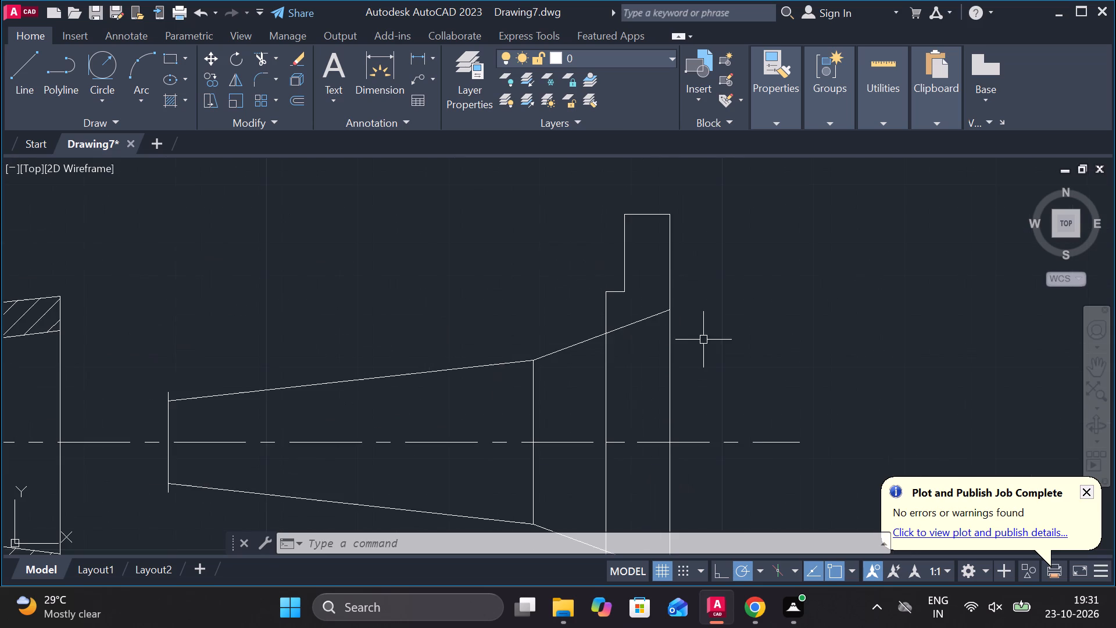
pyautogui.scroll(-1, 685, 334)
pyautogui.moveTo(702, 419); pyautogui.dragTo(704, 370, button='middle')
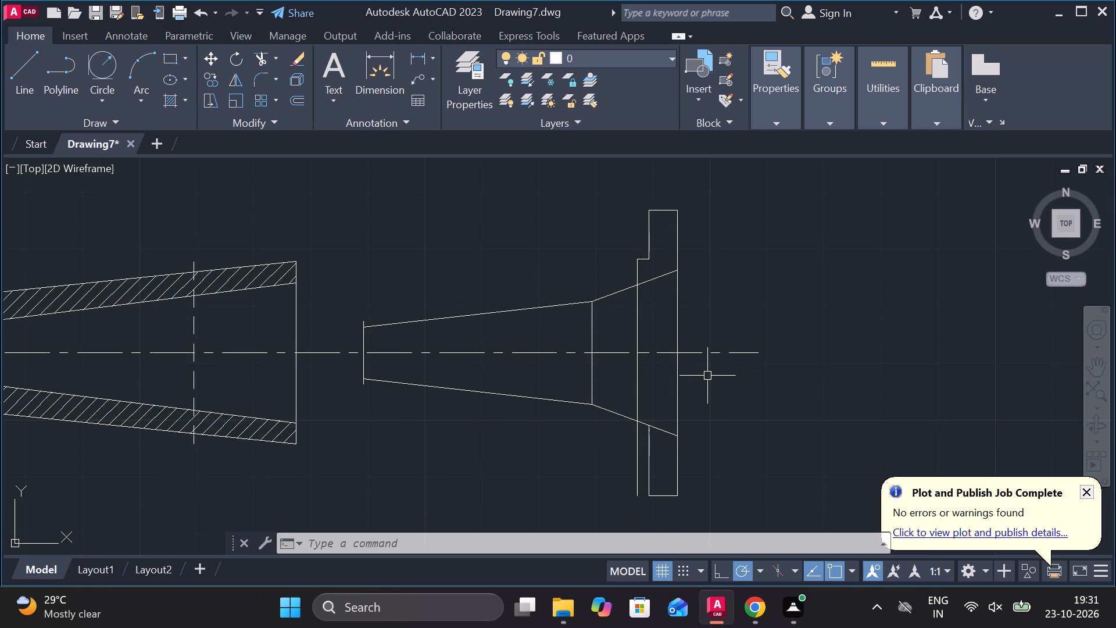
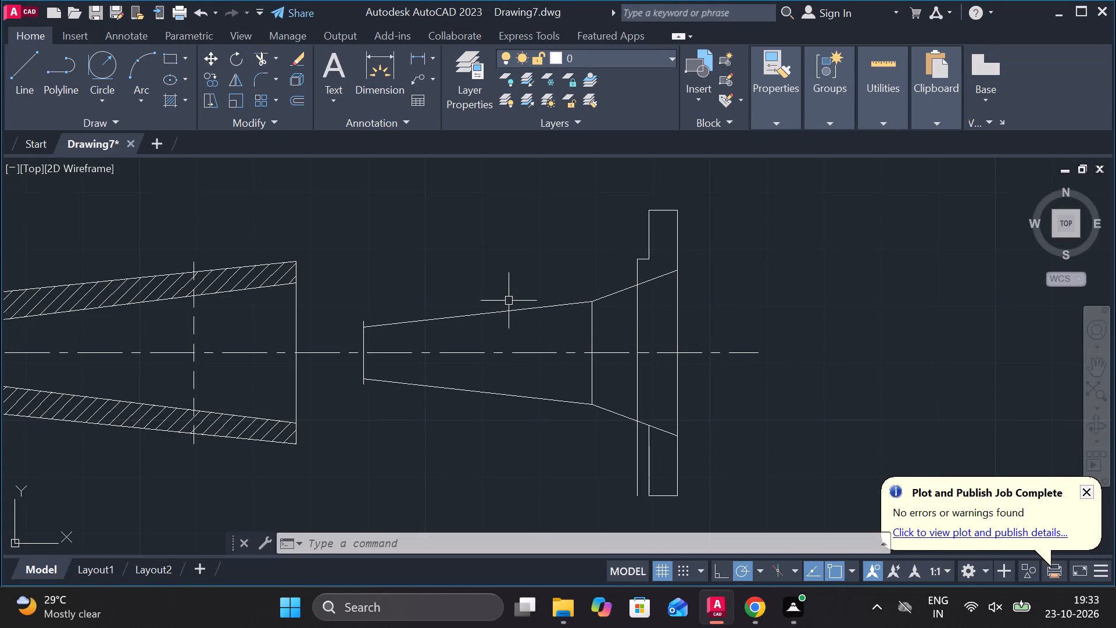
# Draw a vertical line 5 units upward from the upper junction of the inner long and steep taper lines.
pyautogui.moveTo(542, 327); pyautogui.dragTo(648, 387, button='middle')
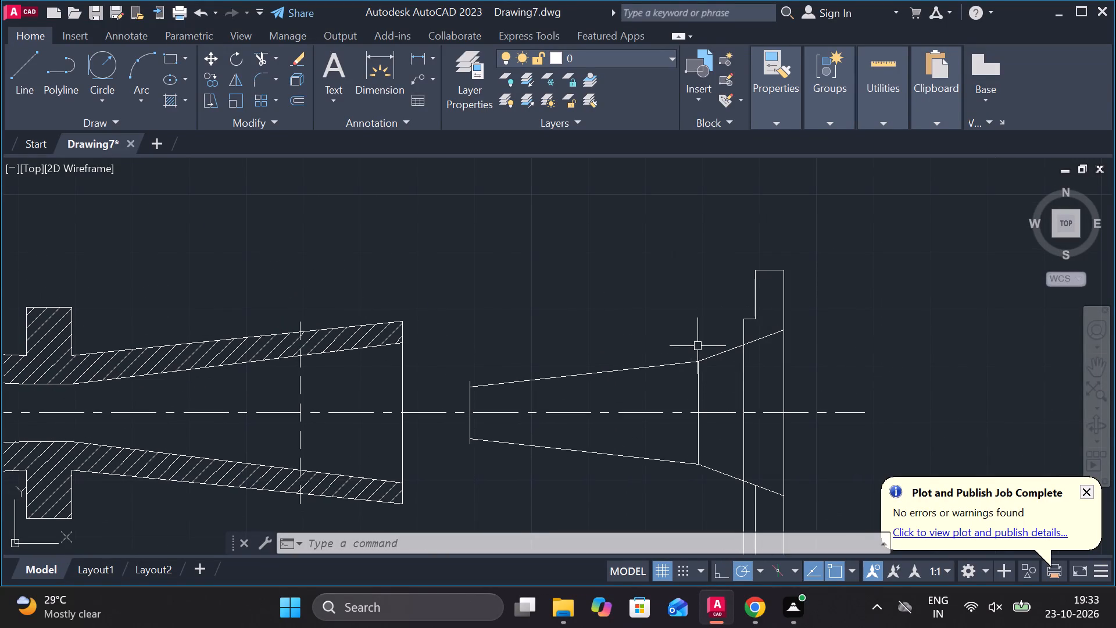
pyautogui.press('l')
pyautogui.press('Return')
pyautogui.scroll(2, 696, 346)
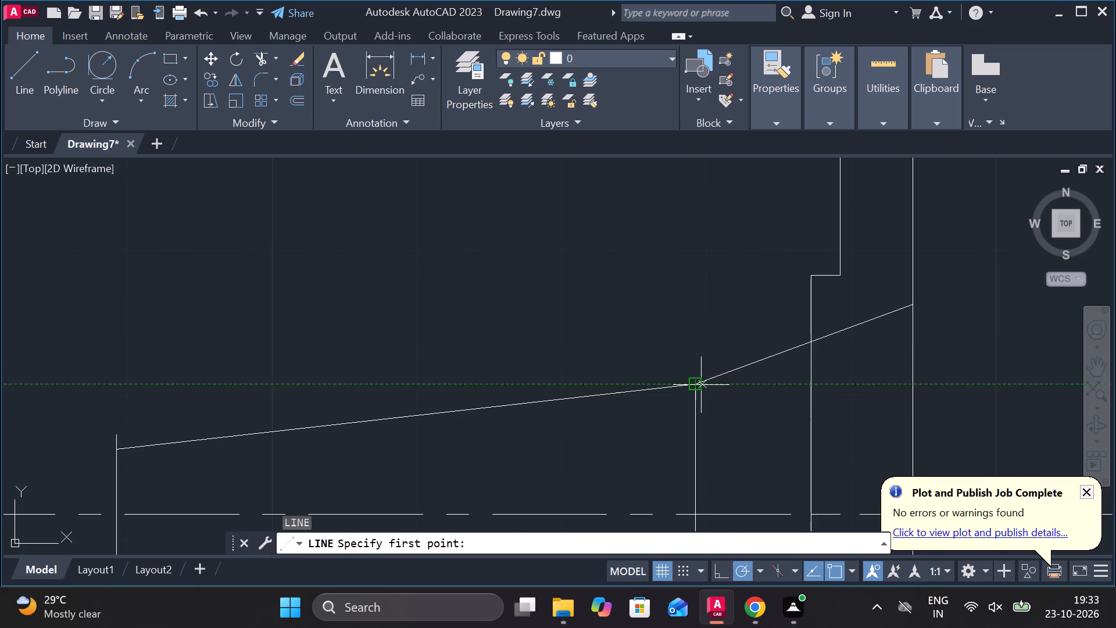
pyautogui.click(701, 385)
pyautogui.press('5')
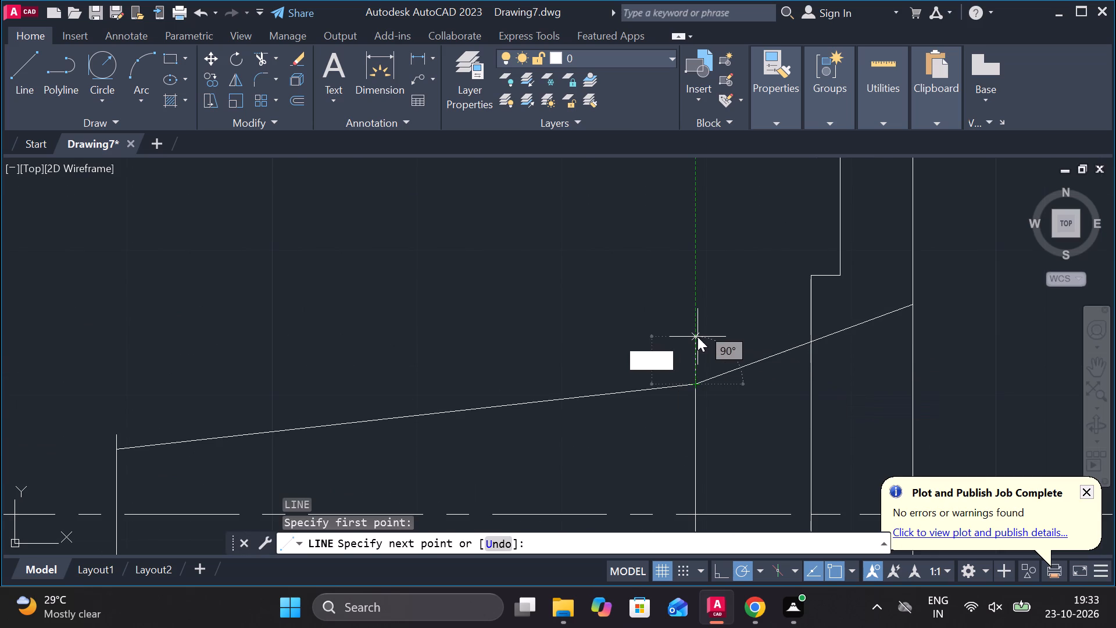
pyautogui.press('Return')
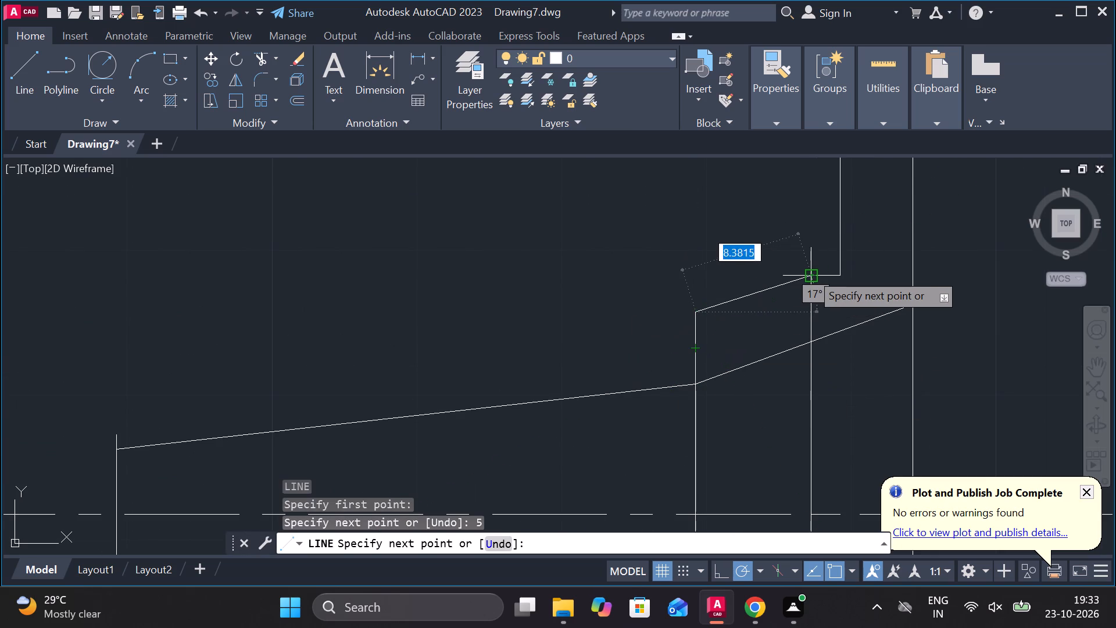
pyautogui.press('Escape')
# Draw the upper outer profile from the small end's upper endpoint through the 5-unit line's top to the flange step's corner.
pyautogui.press('l')
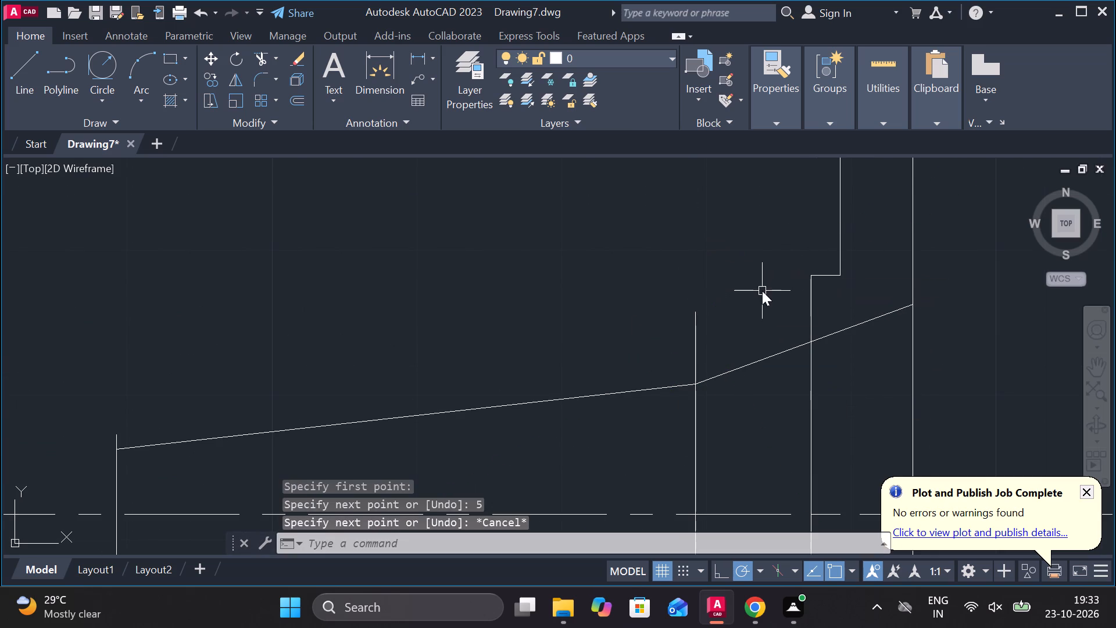
pyautogui.press('Return')
pyautogui.moveTo(410, 354); pyautogui.dragTo(474, 330, button='middle')
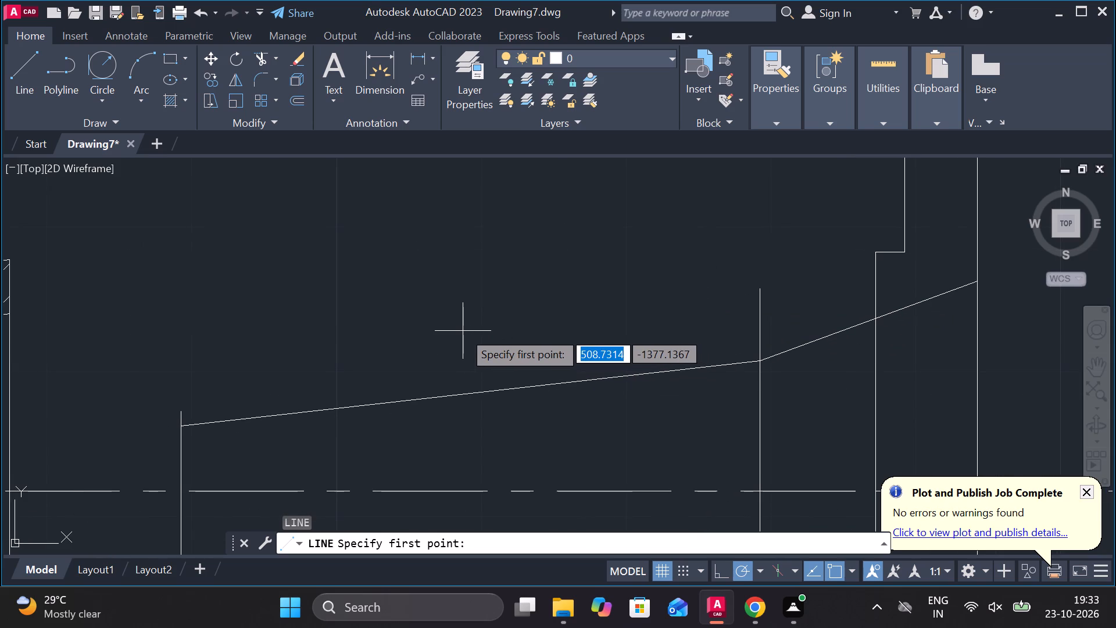
pyautogui.scroll(-1, 460, 351)
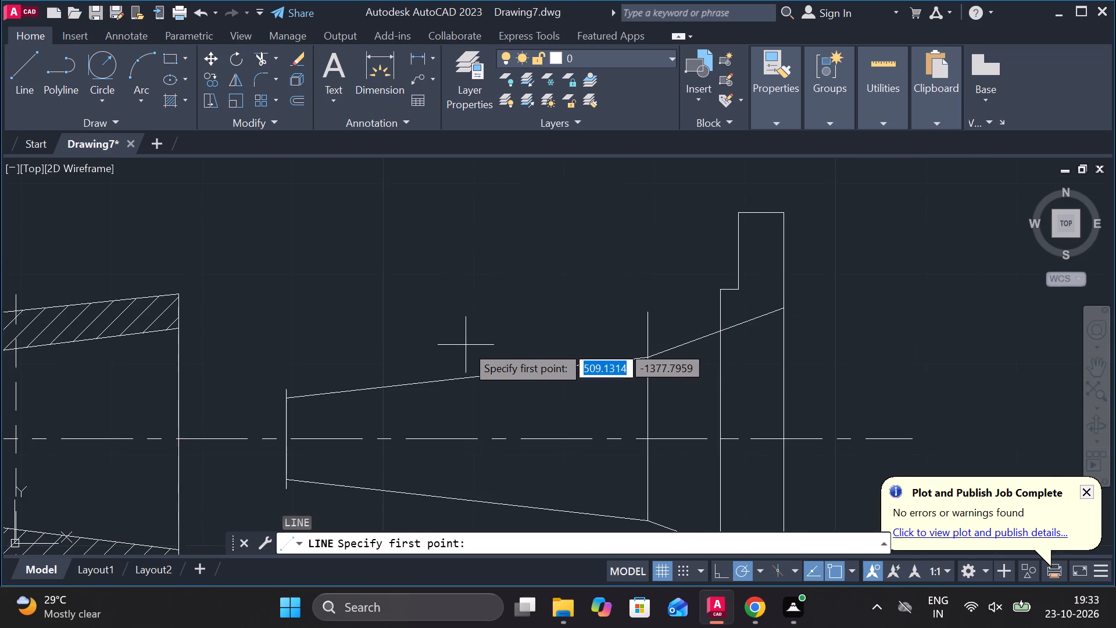
pyautogui.moveTo(417, 348); pyautogui.dragTo(660, 253, button='middle')
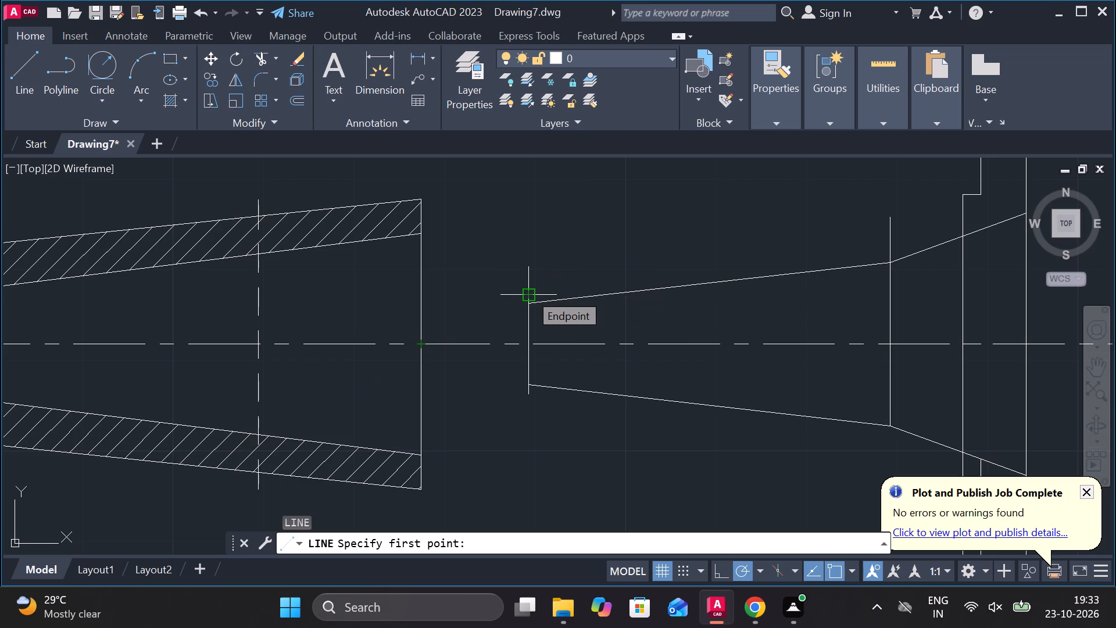
pyautogui.scroll(2, 567, 283)
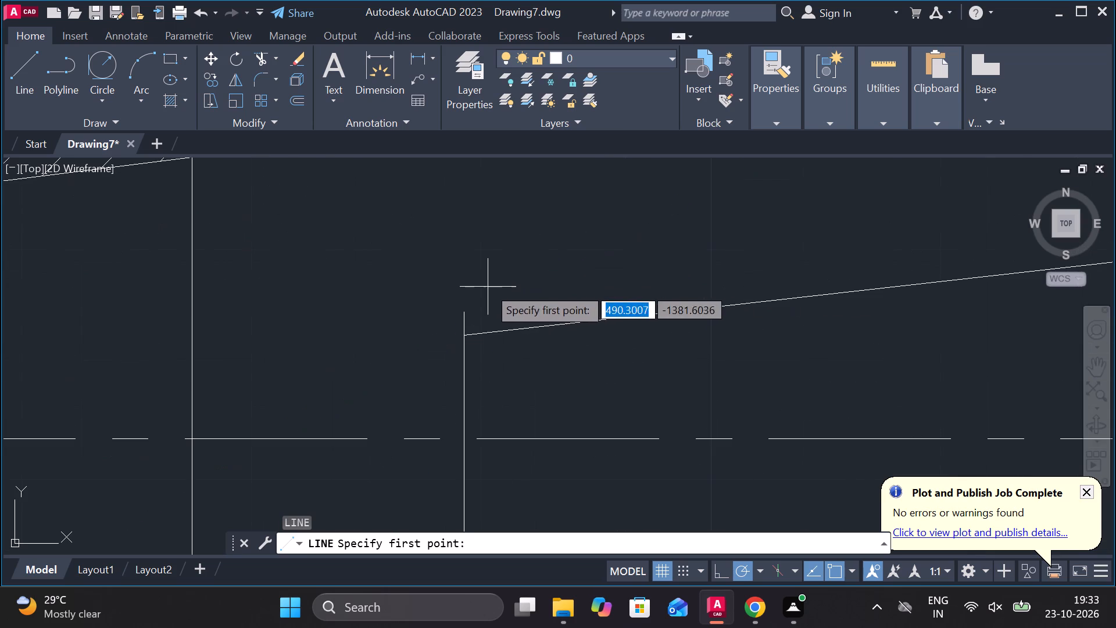
pyautogui.click(466, 312)
pyautogui.scroll(-2, 579, 290)
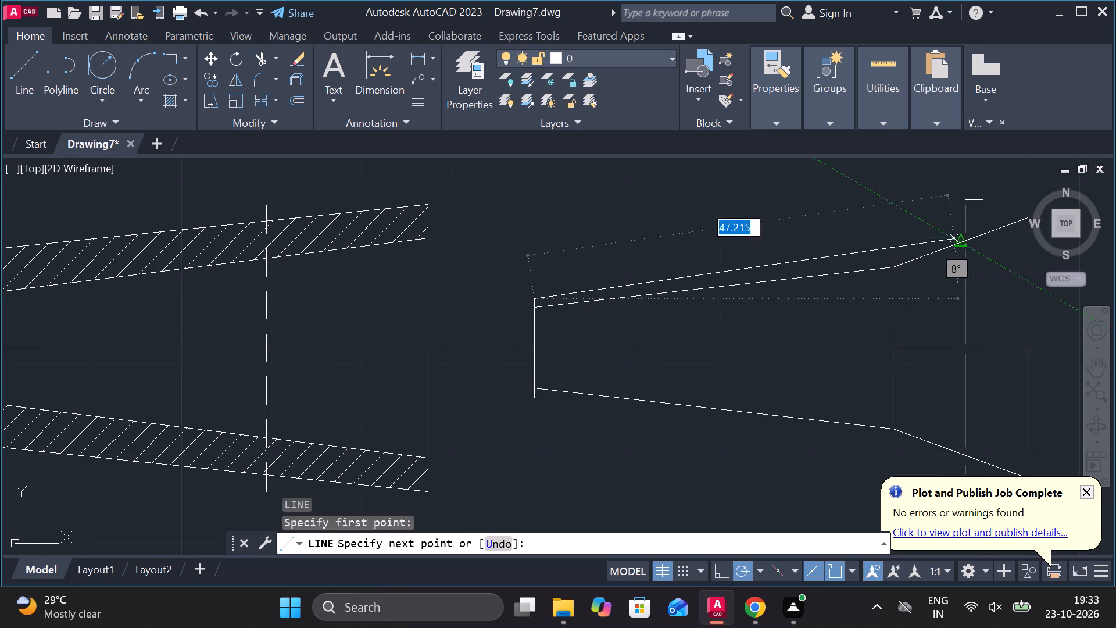
pyautogui.click(888, 224)
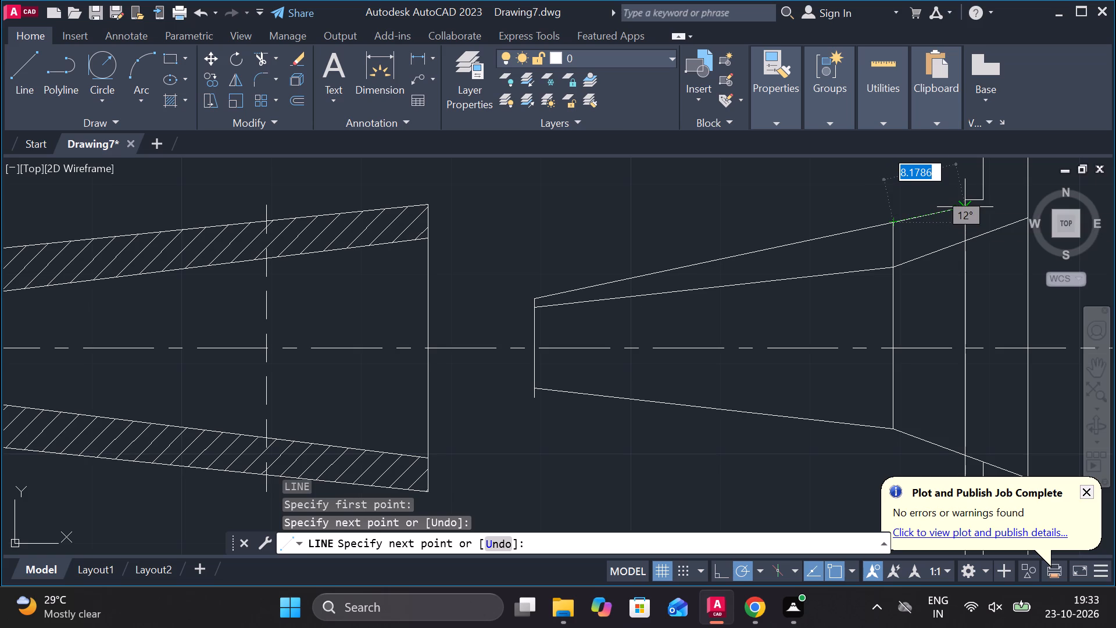
pyautogui.click(970, 200)
pyautogui.scroll(-1, 942, 246)
pyautogui.moveTo(936, 323); pyautogui.dragTo(730, 341, button='middle')
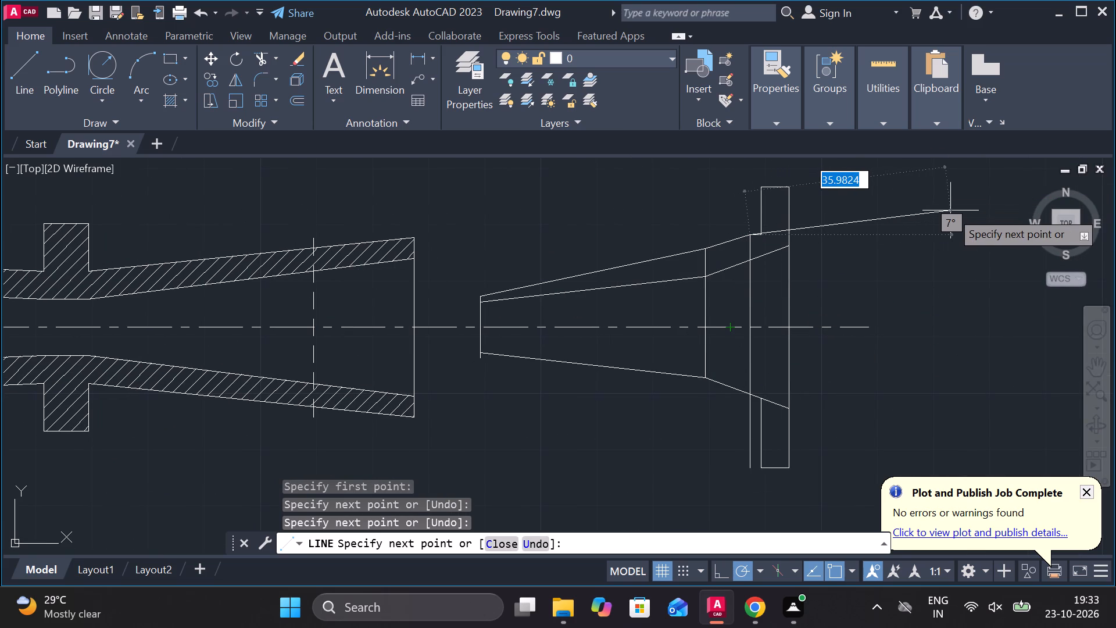
pyautogui.press('Escape')
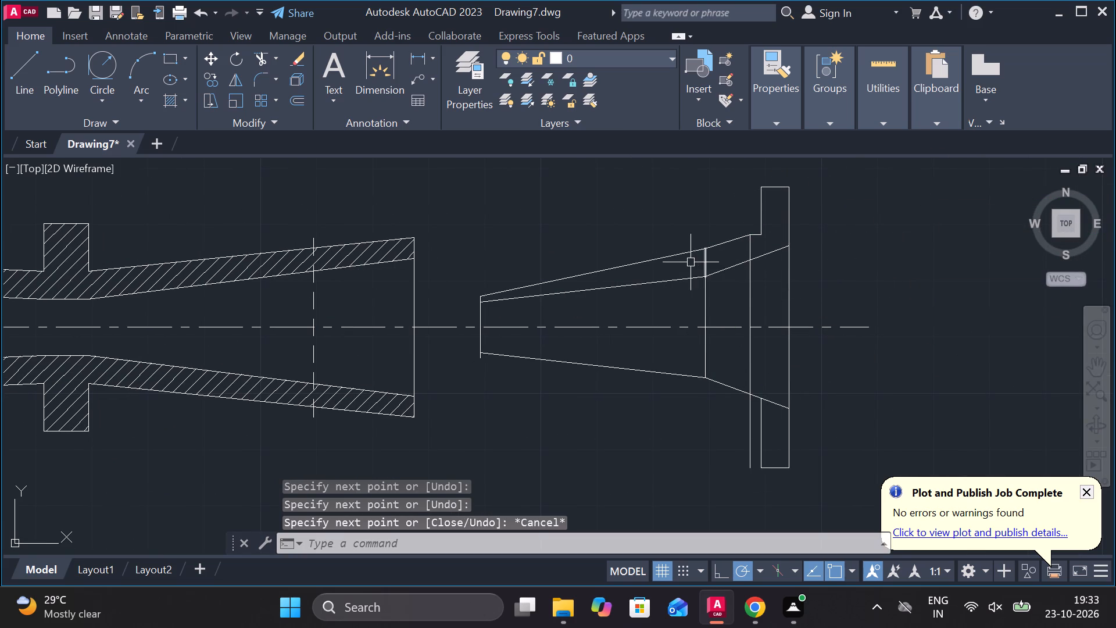
# Mirror the two upper outer taper lines and the short step line about the centre line, keeping the originals.
pyautogui.click(675, 260)
pyautogui.click(729, 240)
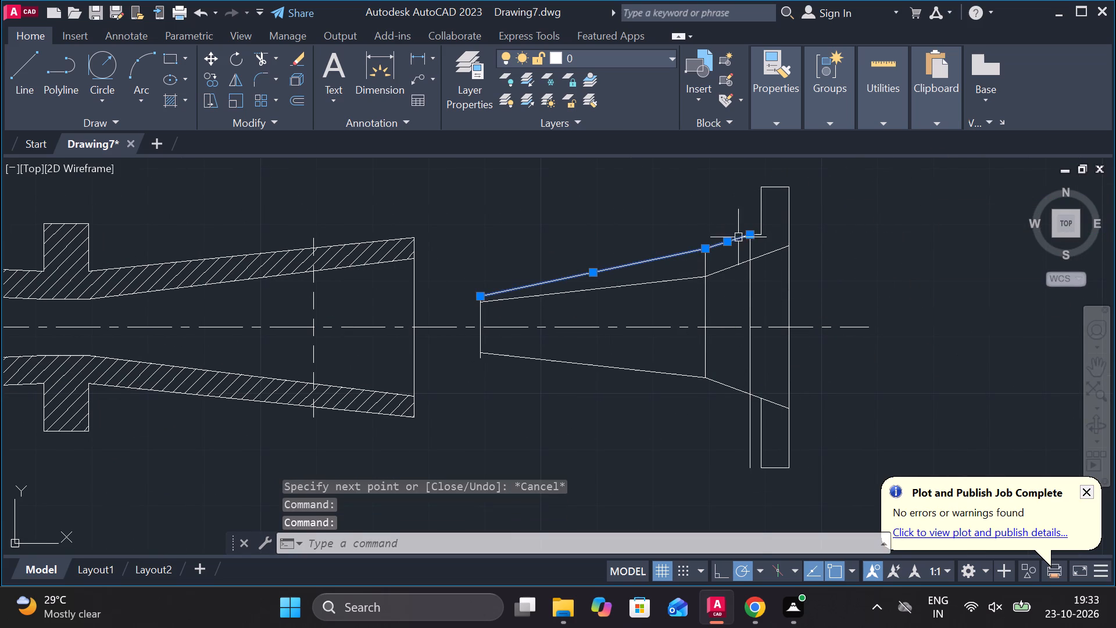
pyautogui.scroll(2, 738, 236)
pyautogui.click(779, 231)
pyautogui.scroll(-2, 811, 226)
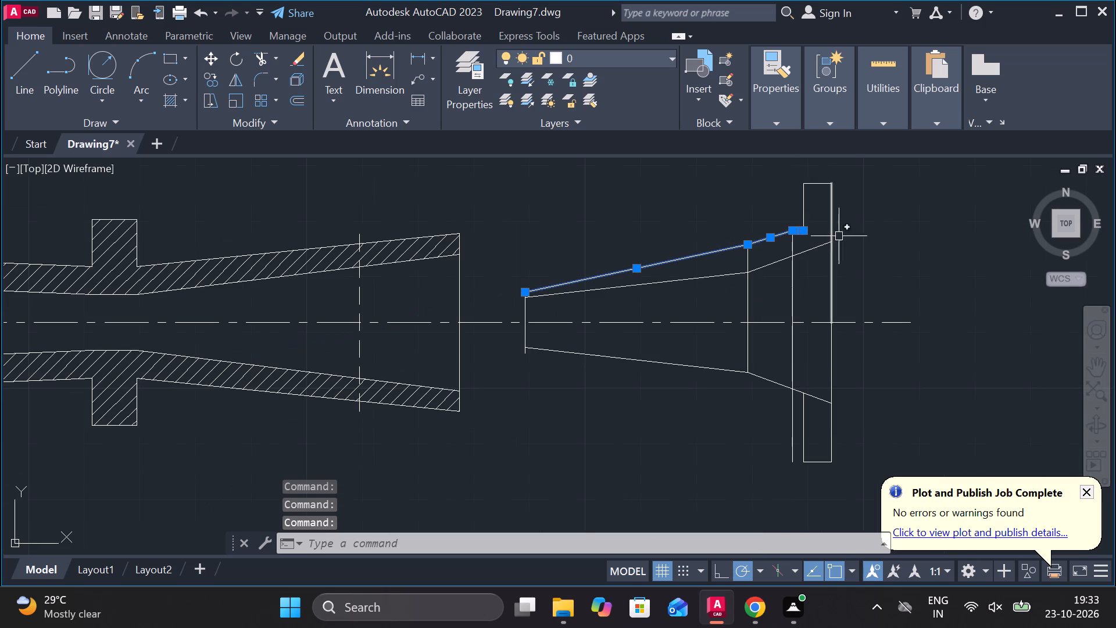
pyautogui.write('MI')
pyautogui.press('Return')
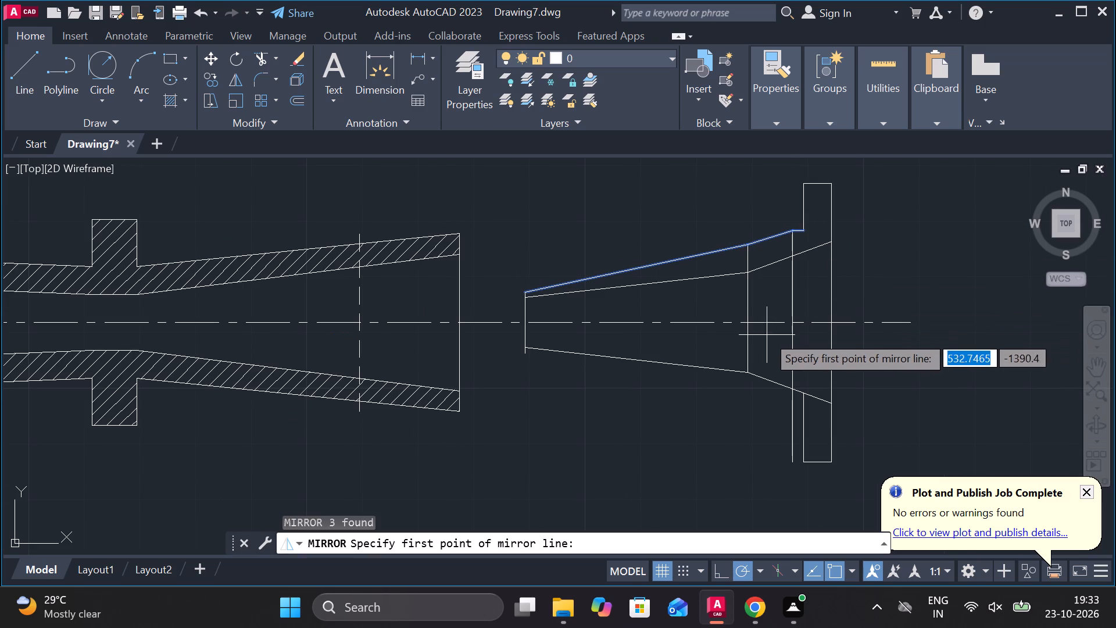
pyautogui.click(747, 326)
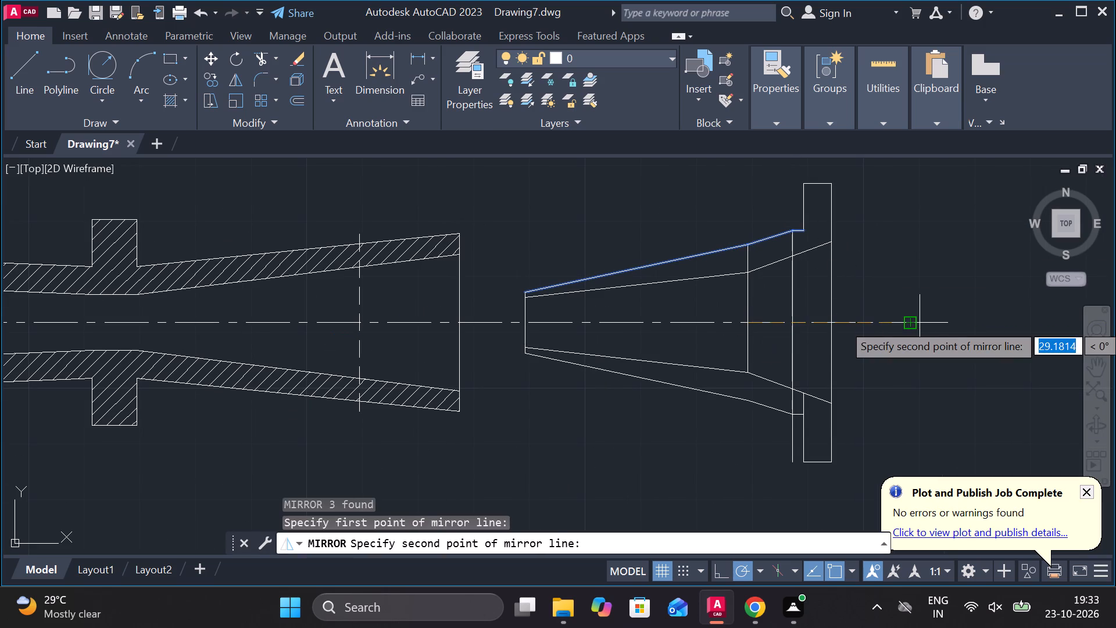
pyautogui.click(920, 323)
pyautogui.moveTo(954, 392); pyautogui.dragTo(920, 323)
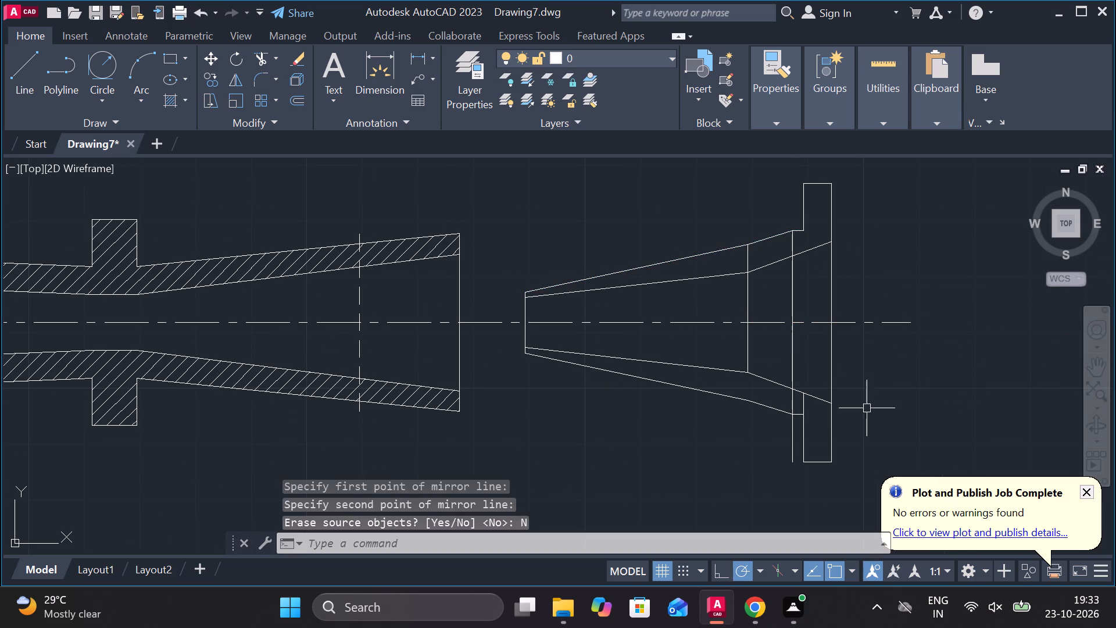
# Trim the lower flange edge between the inner taper line and the mirrored step, and the vertical line extending below that step.
pyautogui.moveTo(886, 419); pyautogui.dragTo(868, 392, button='middle')
pyautogui.write('TR')
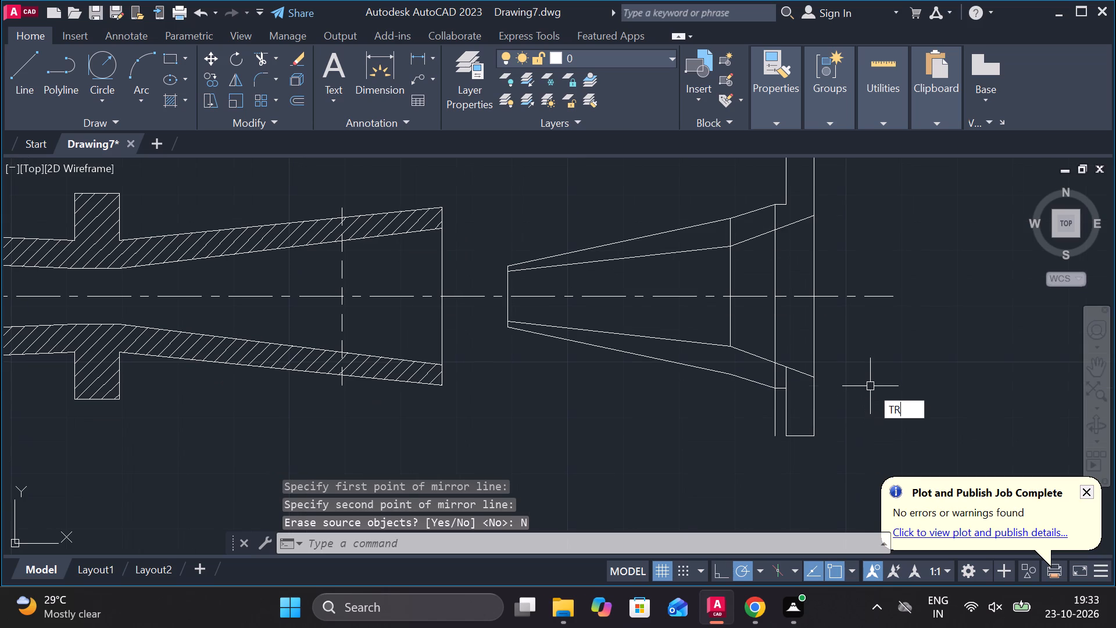
pyautogui.press('space')
pyautogui.scroll(-2, 828, 304)
pyautogui.scroll(3, 800, 263)
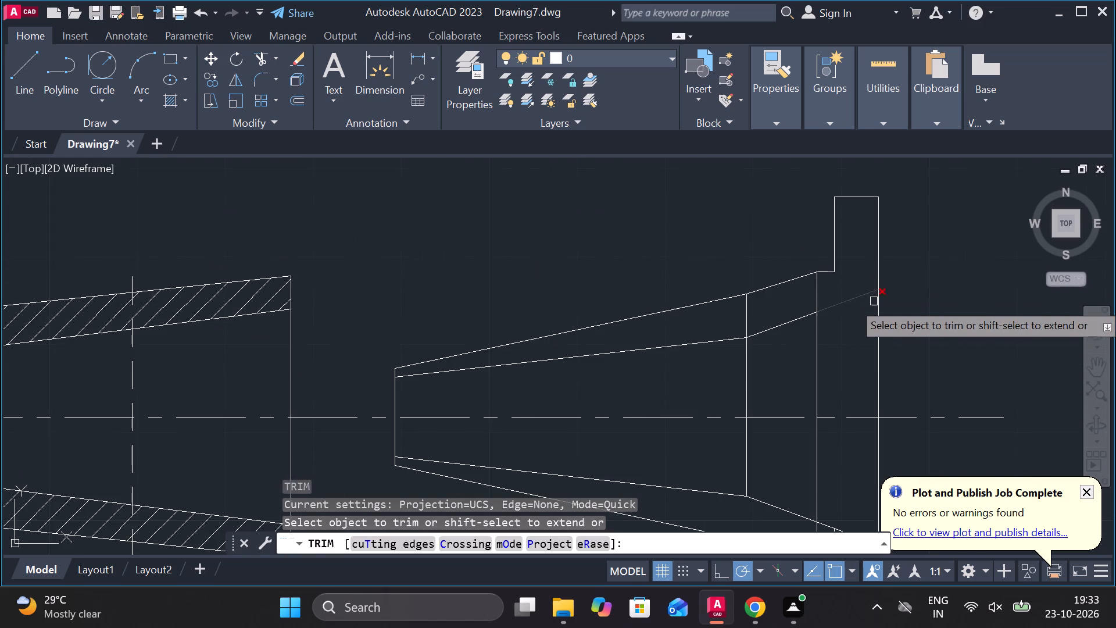
pyautogui.moveTo(868, 303); pyautogui.dragTo(707, 234, button='middle')
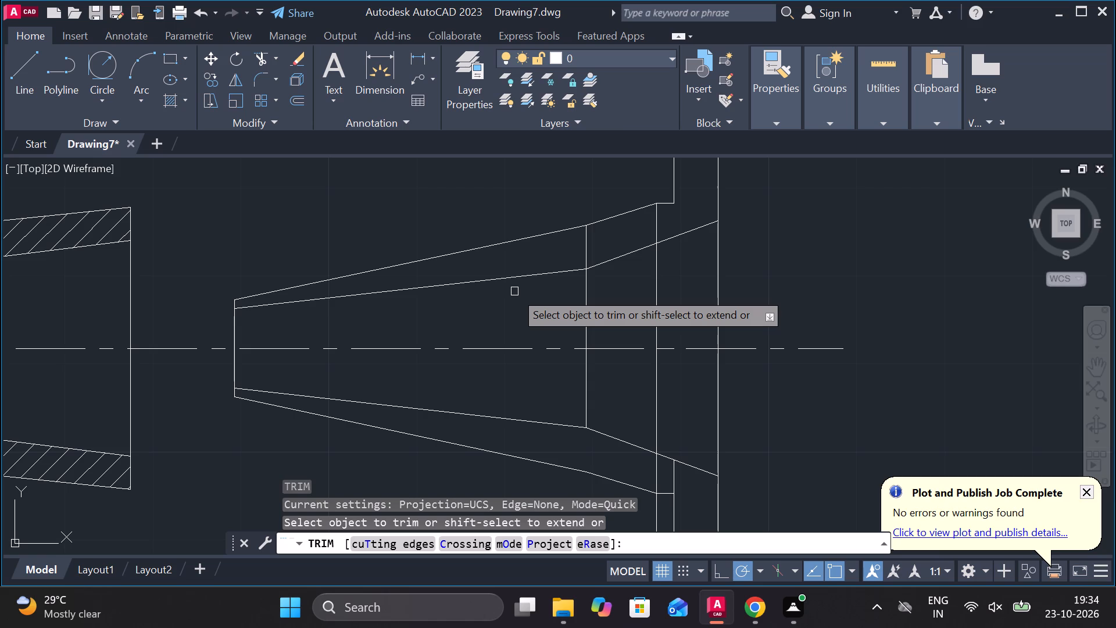
pyautogui.moveTo(479, 330); pyautogui.dragTo(623, 299, button='middle')
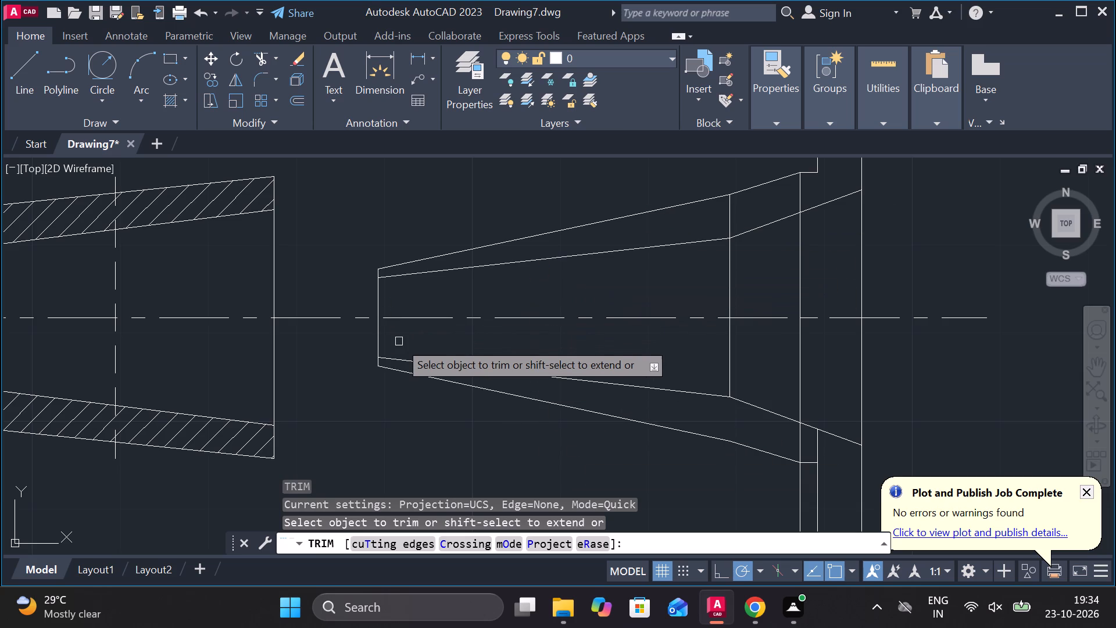
pyautogui.scroll(-1, 427, 352)
pyautogui.scroll(2, 432, 352)
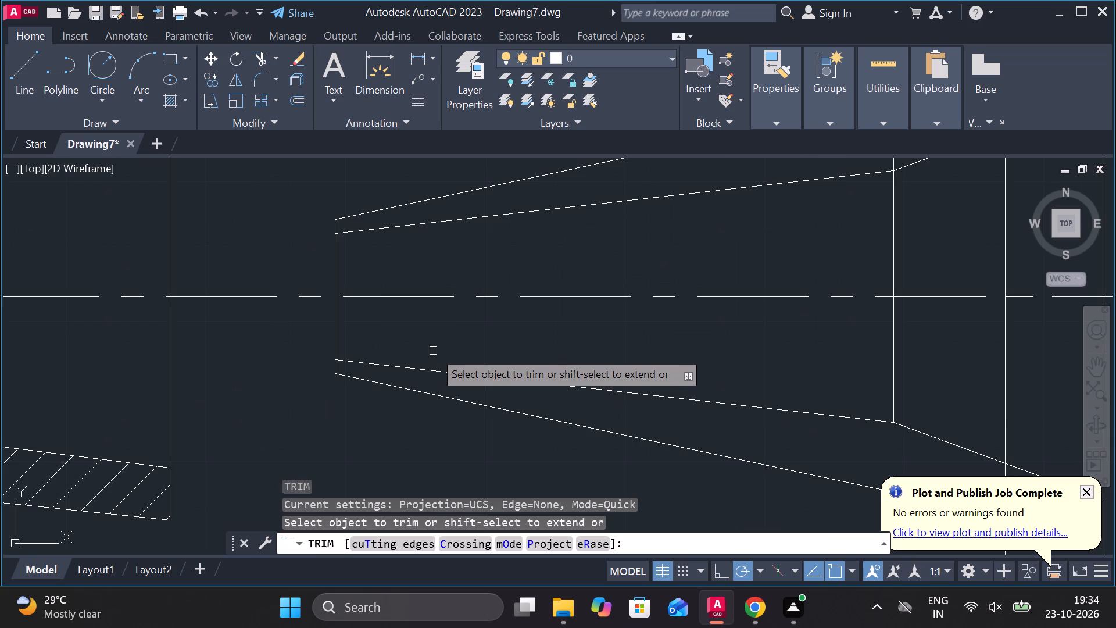
pyautogui.moveTo(485, 239); pyautogui.dragTo(514, 306, button='middle')
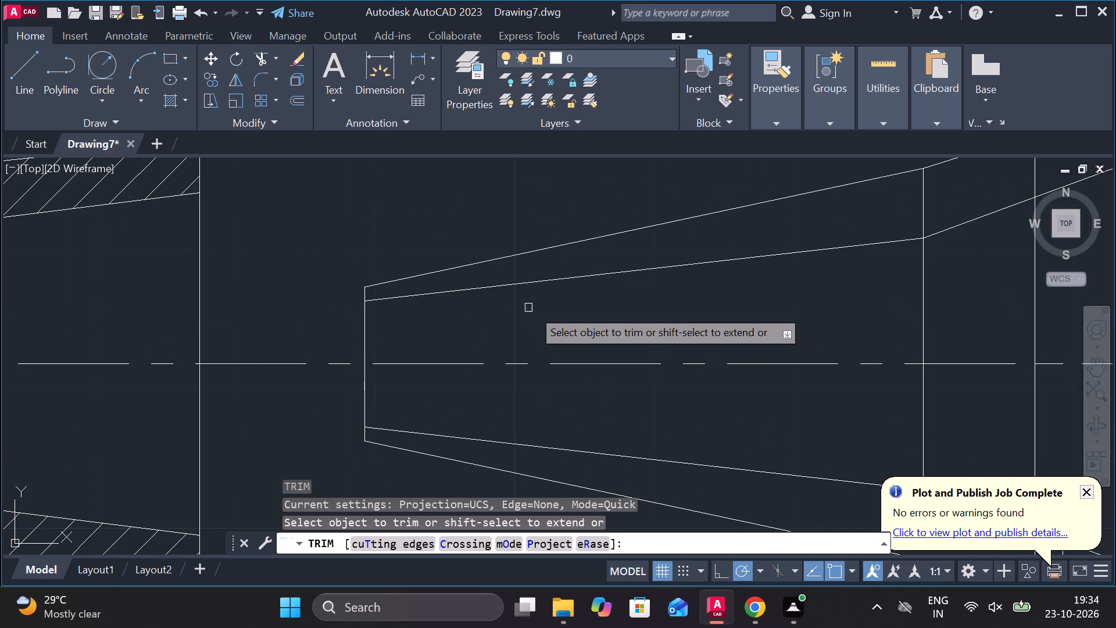
pyautogui.scroll(-2, 553, 311)
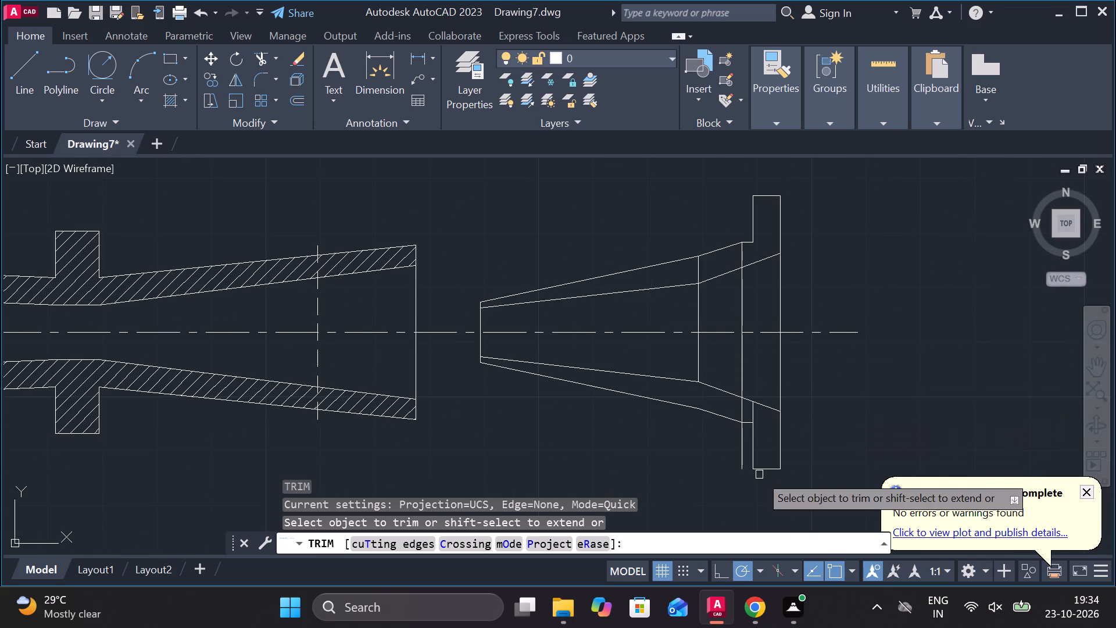
pyautogui.scroll(2, 761, 458)
pyautogui.click(729, 336)
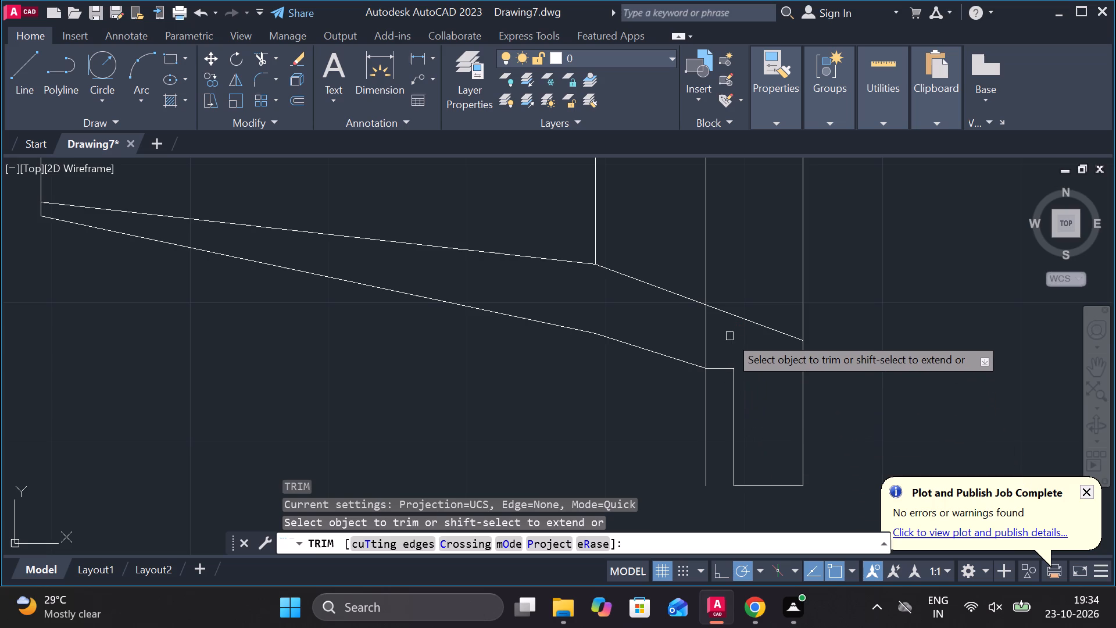
pyautogui.click(708, 388)
pyautogui.scroll(-3, 708, 388)
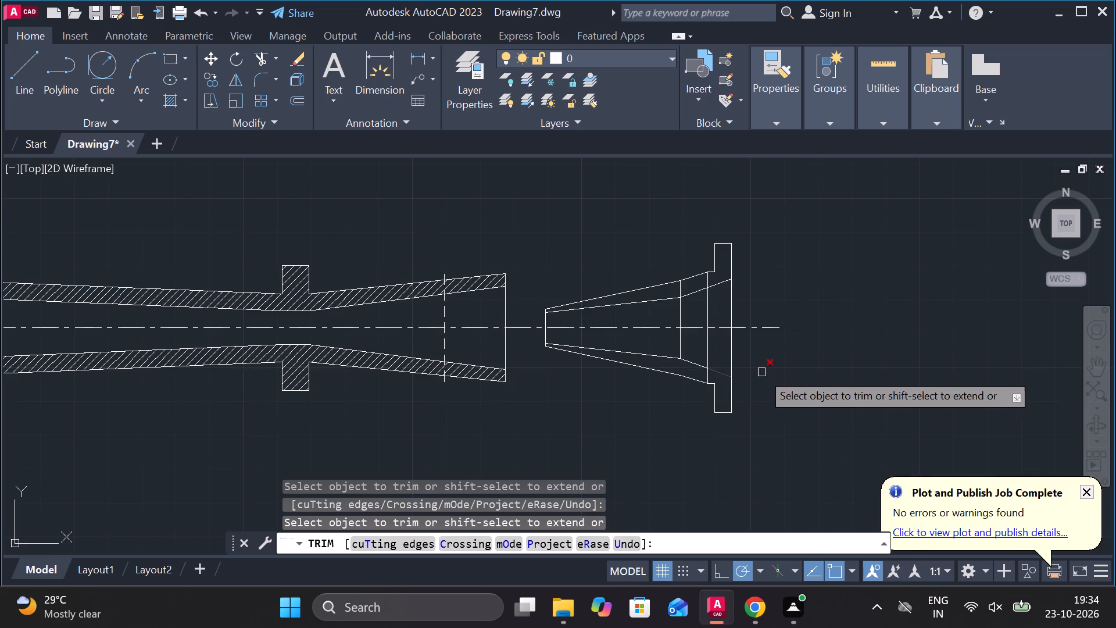
pyautogui.scroll(2, 735, 290)
pyautogui.moveTo(755, 336); pyautogui.dragTo(820, 326, button='middle')
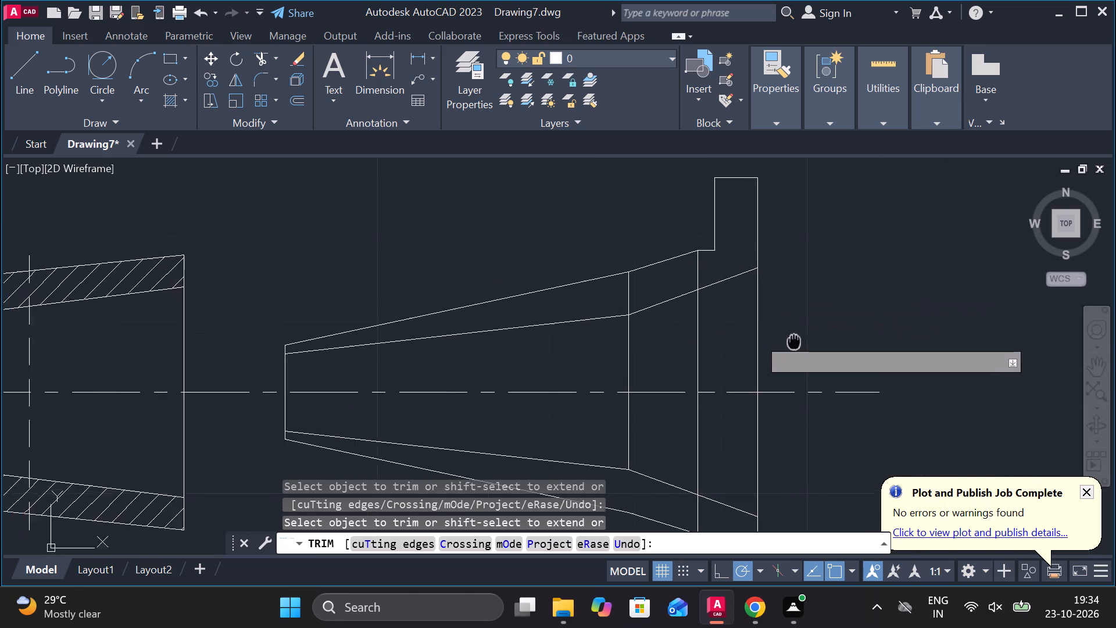
pyautogui.moveTo(820, 326); pyautogui.dragTo(893, 300, button='middle')
pyautogui.press('Escape')
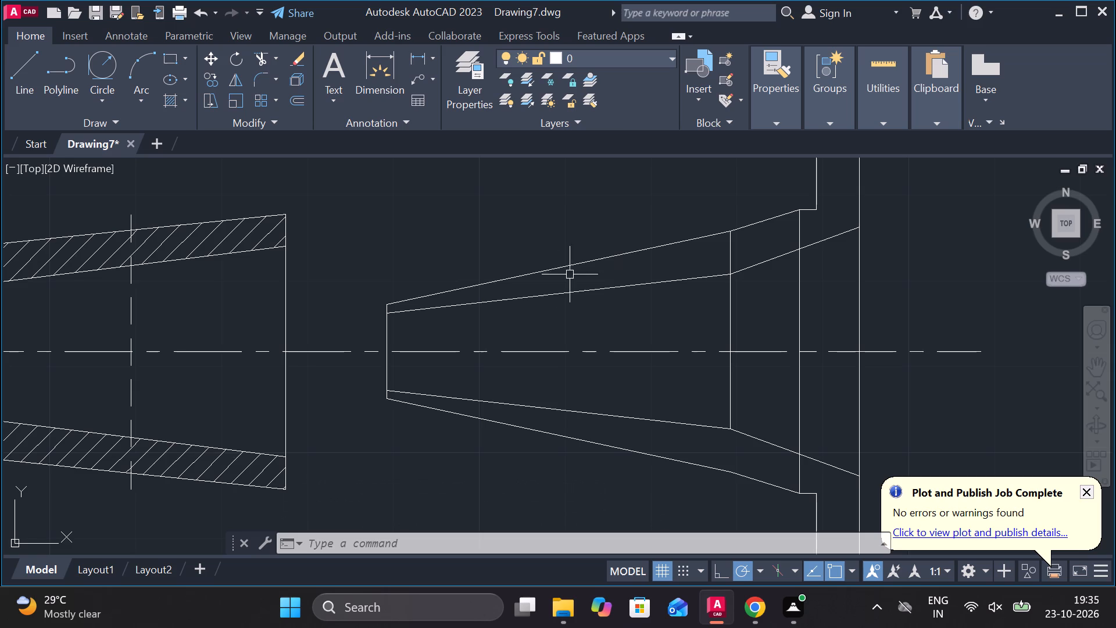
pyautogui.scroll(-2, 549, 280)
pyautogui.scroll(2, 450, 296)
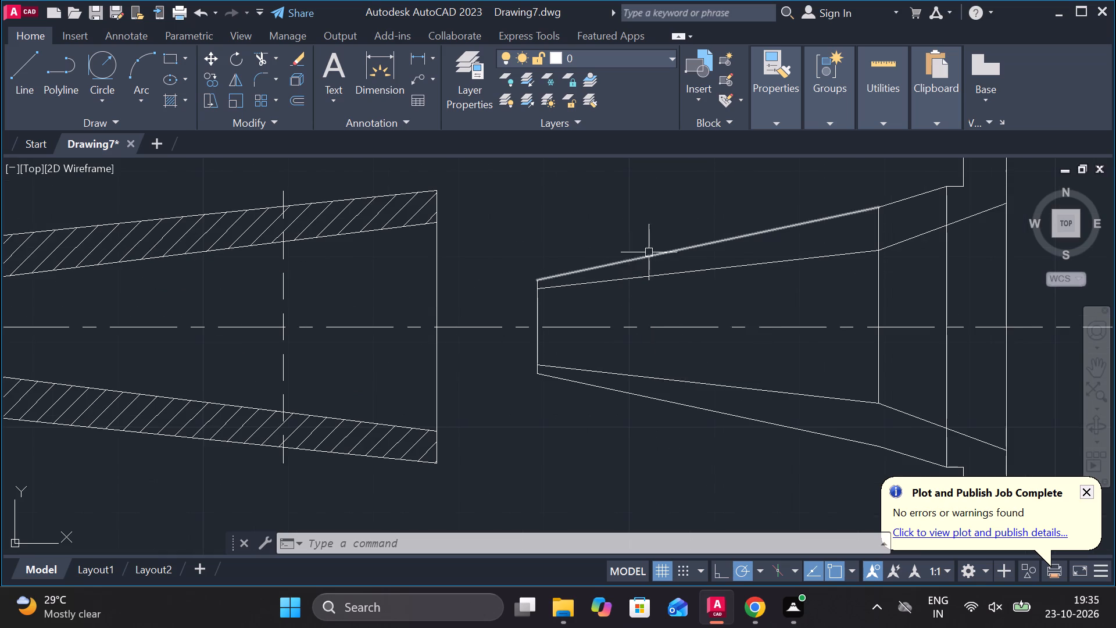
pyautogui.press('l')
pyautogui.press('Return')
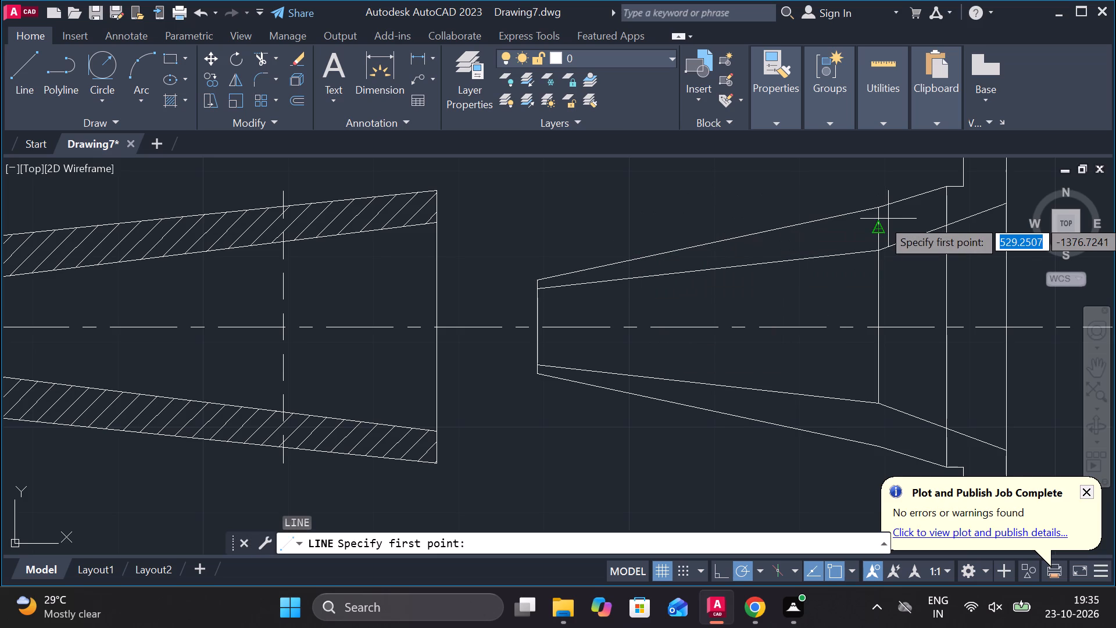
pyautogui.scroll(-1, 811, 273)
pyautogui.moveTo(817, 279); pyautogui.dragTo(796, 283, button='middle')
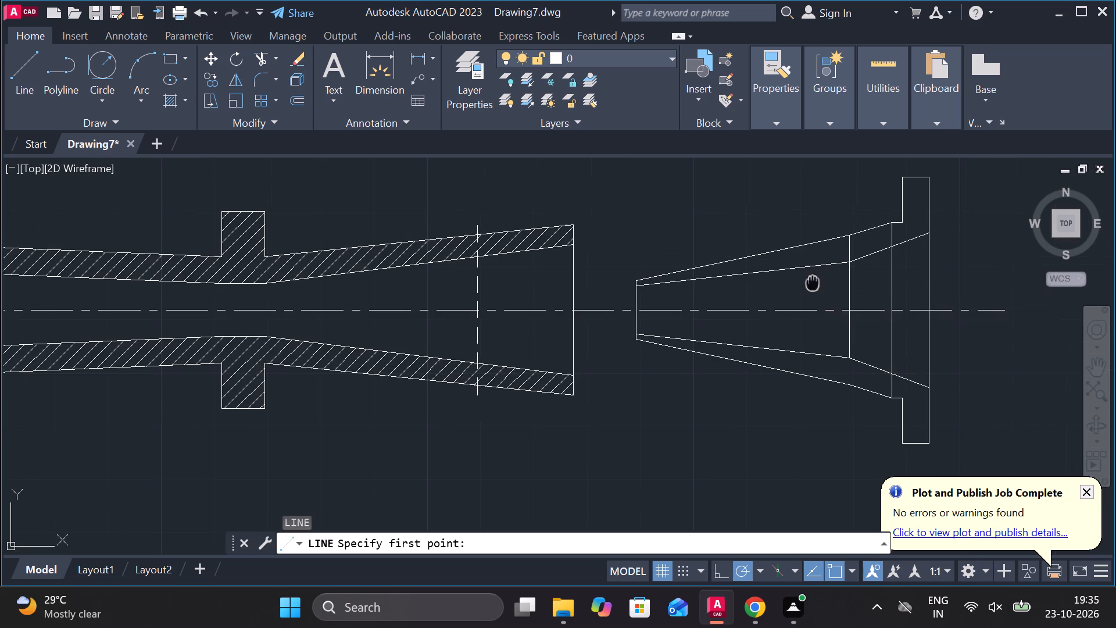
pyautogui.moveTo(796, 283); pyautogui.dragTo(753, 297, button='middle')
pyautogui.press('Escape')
# Trim away the vertical construction lines at the taper junction and flange step, both within the walls and across the bore.
pyautogui.write('TR')
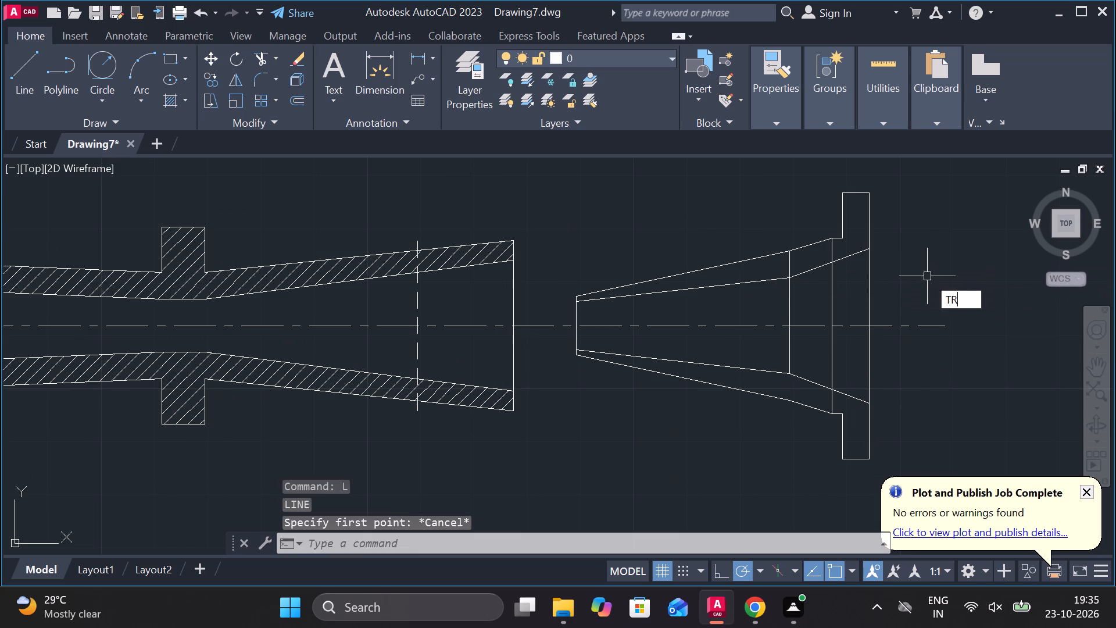
pyautogui.press('space')
pyautogui.click(827, 398)
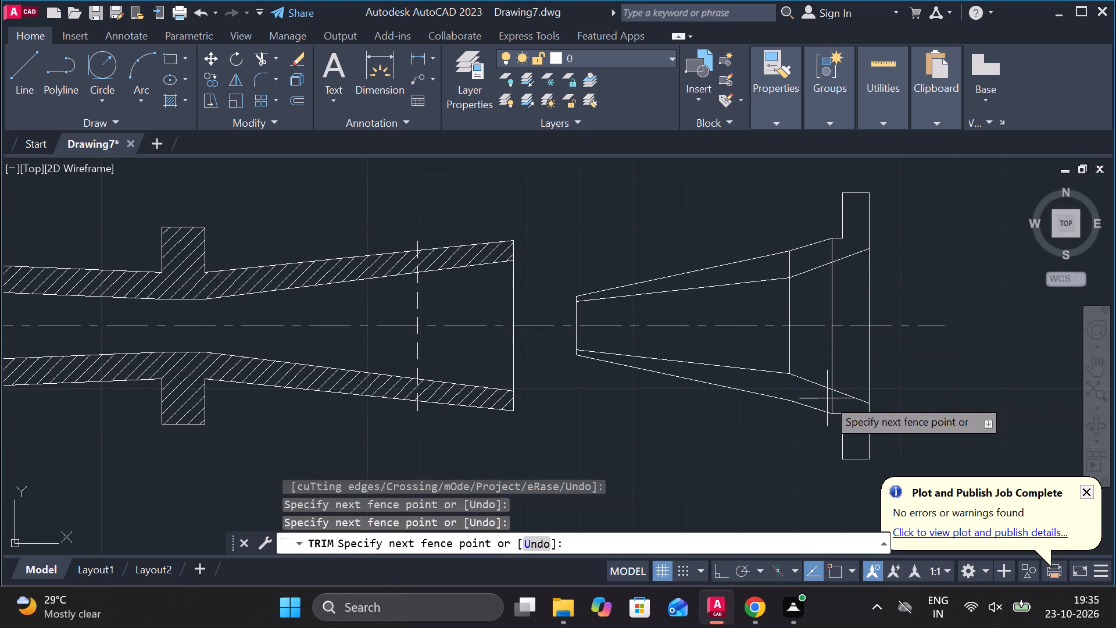
pyautogui.click(846, 409)
pyautogui.click(831, 254)
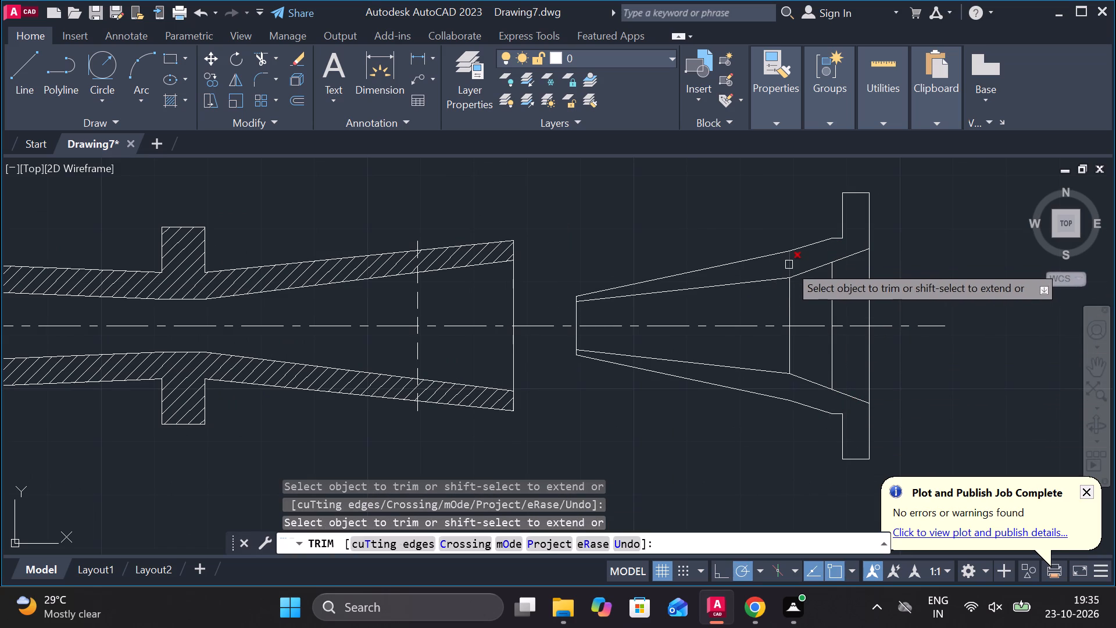
pyautogui.click(787, 265)
pyautogui.click(795, 294)
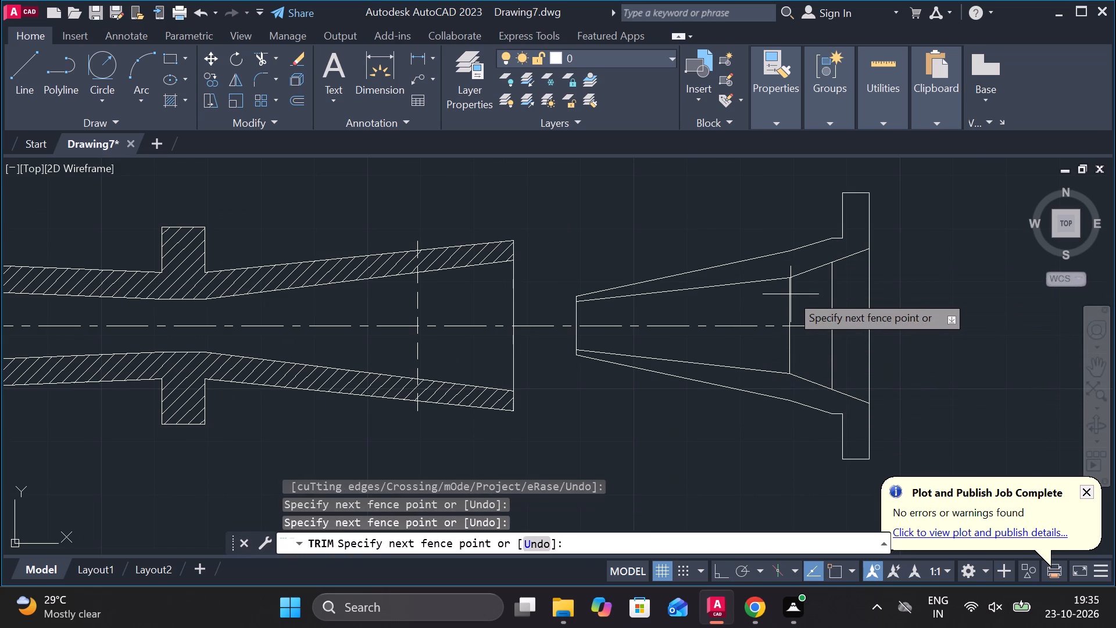
pyautogui.click(791, 294)
pyautogui.click(791, 294)
pyautogui.click(832, 291)
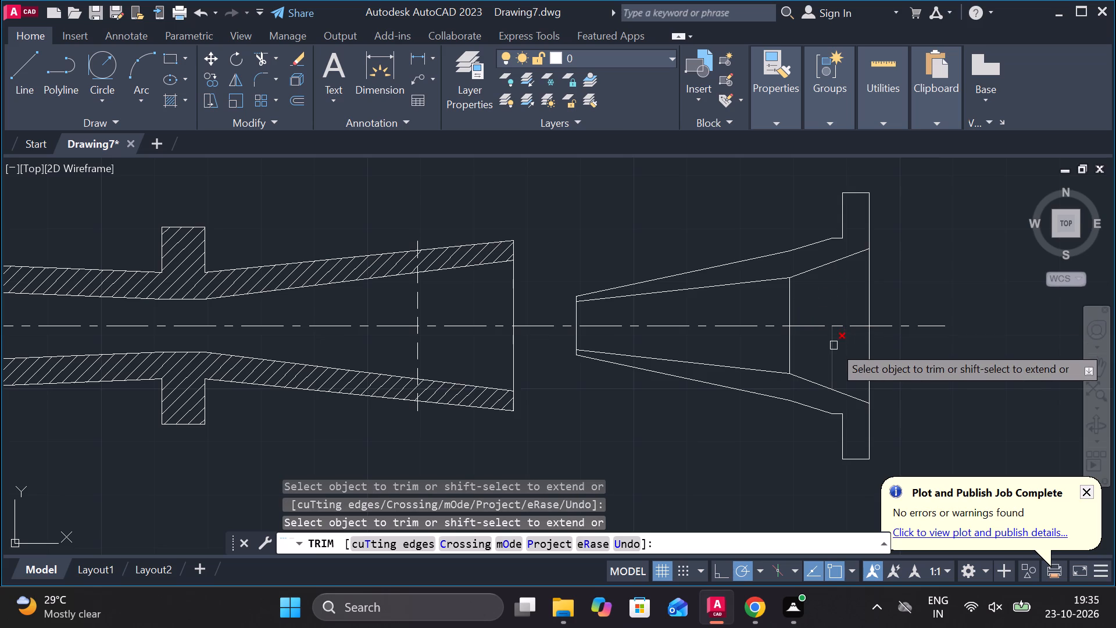
pyautogui.click(834, 347)
pyautogui.click(791, 356)
pyautogui.click(791, 312)
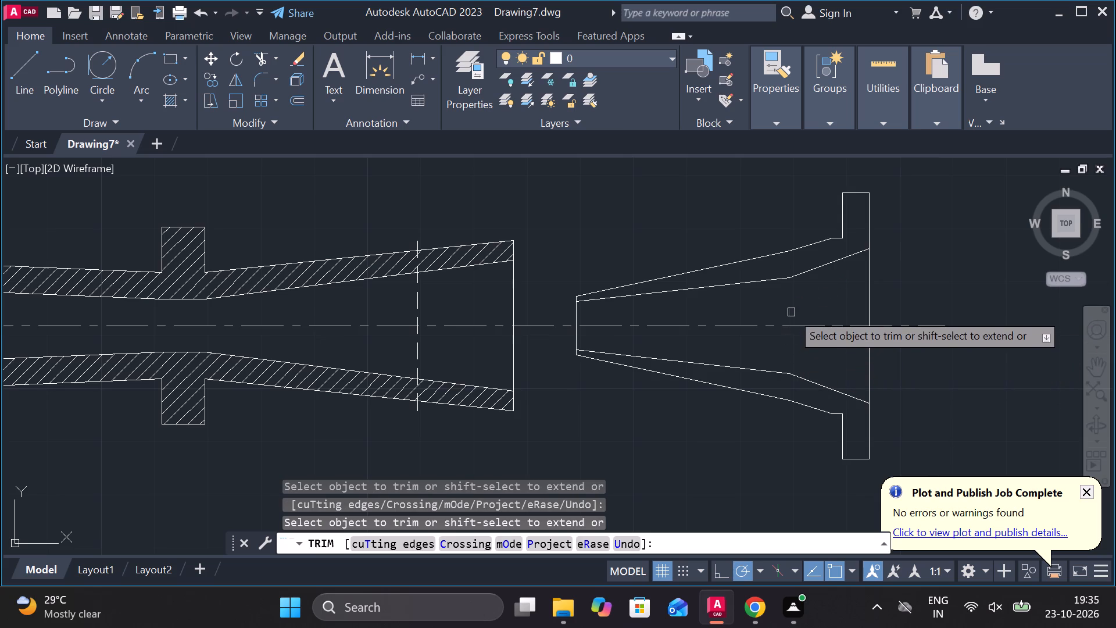
pyautogui.scroll(-2, 851, 300)
pyautogui.scroll(1, 883, 304)
pyautogui.moveTo(889, 304); pyautogui.dragTo(840, 299, button='middle')
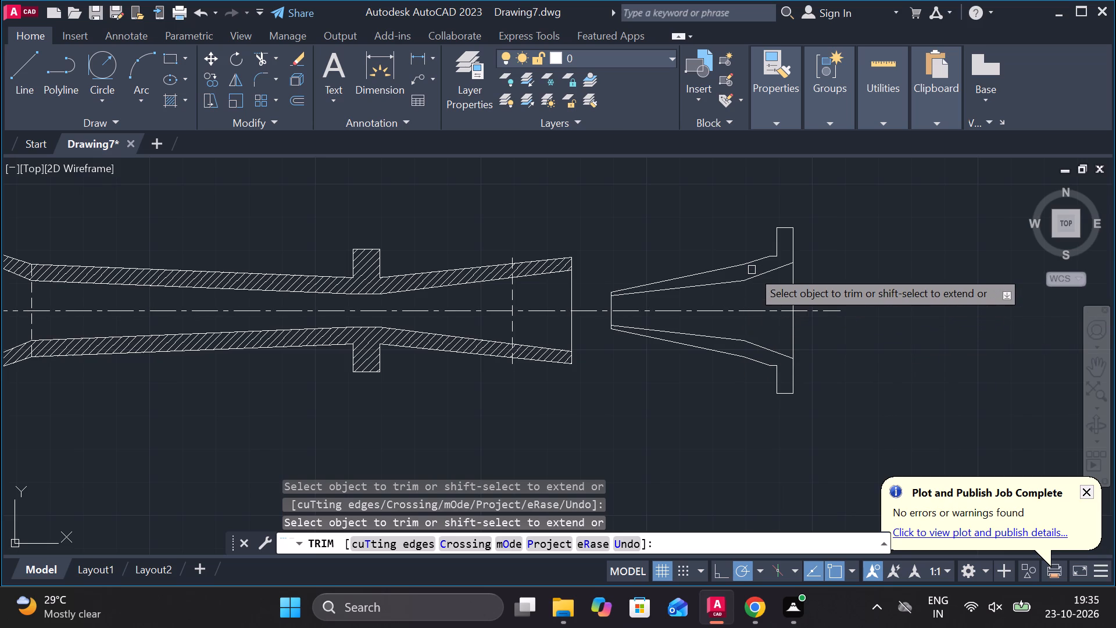
pyautogui.scroll(1, 752, 270)
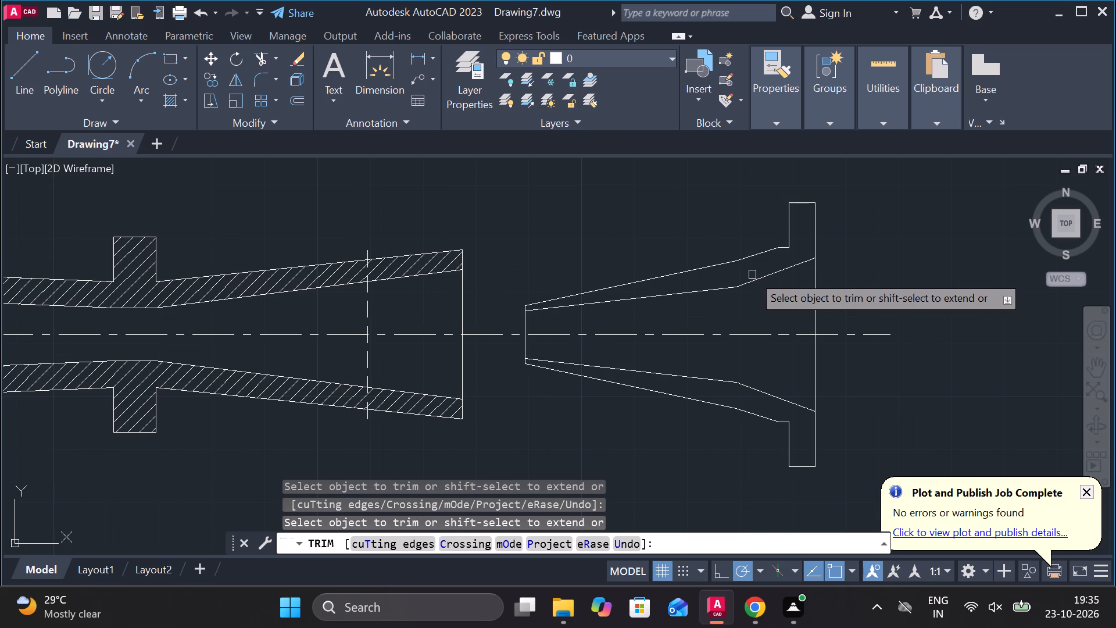
pyautogui.scroll(-1, 768, 348)
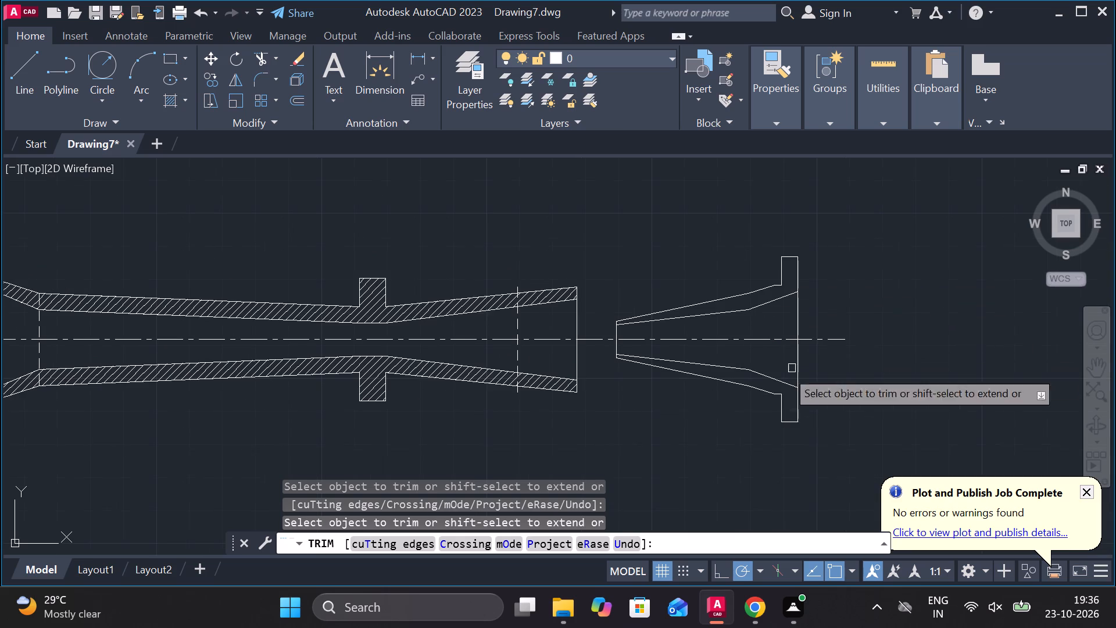
pyautogui.moveTo(574, 405); pyautogui.dragTo(580, 402, button='middle')
pyautogui.press('Escape')
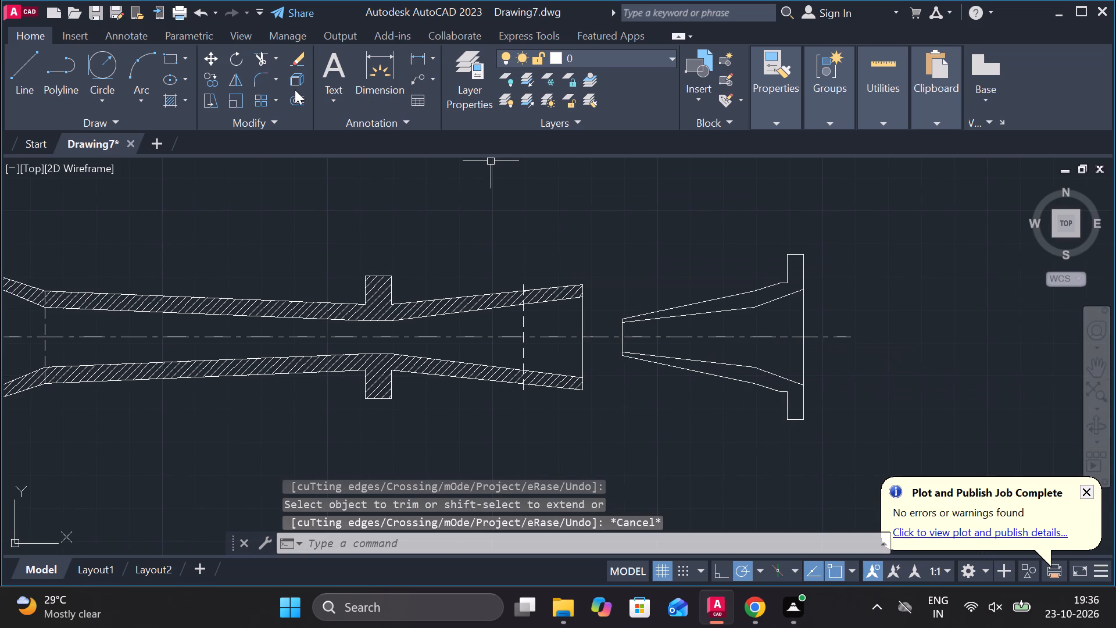
# Hatch the upper and lower walls of the flanged part with ANSI31 at scale 0.5.
pyautogui.click(174, 94)
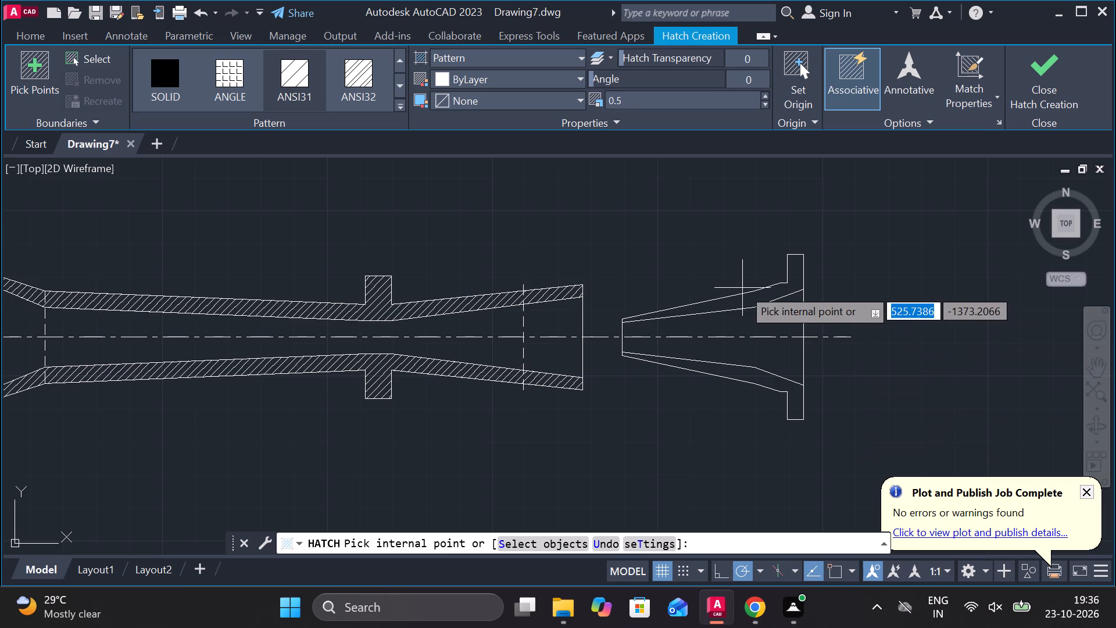
pyautogui.click(758, 302)
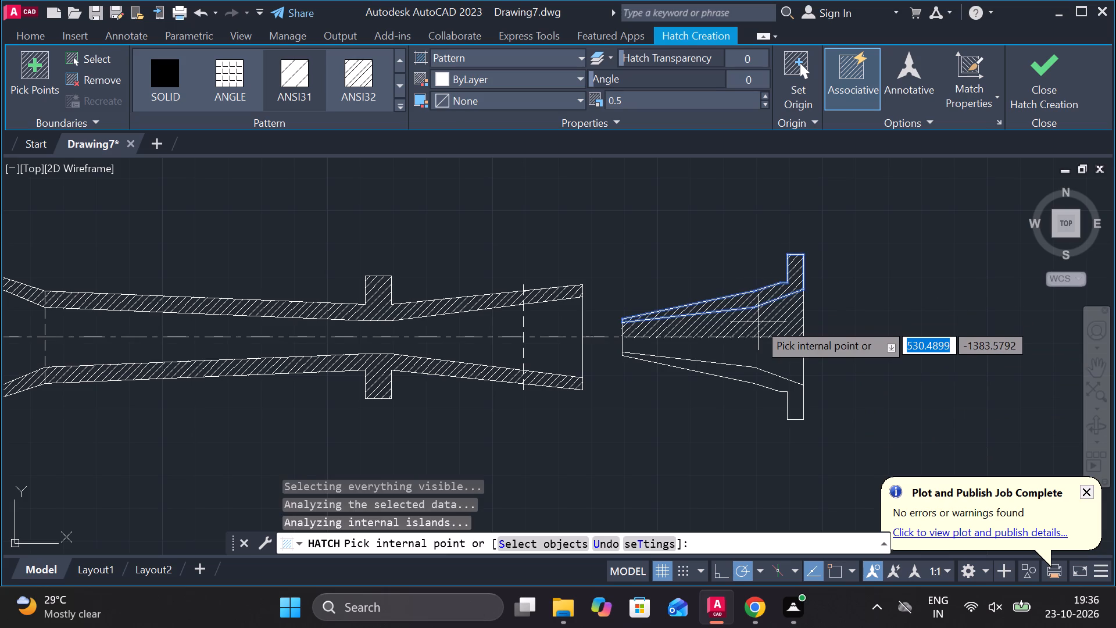
pyautogui.click(750, 371)
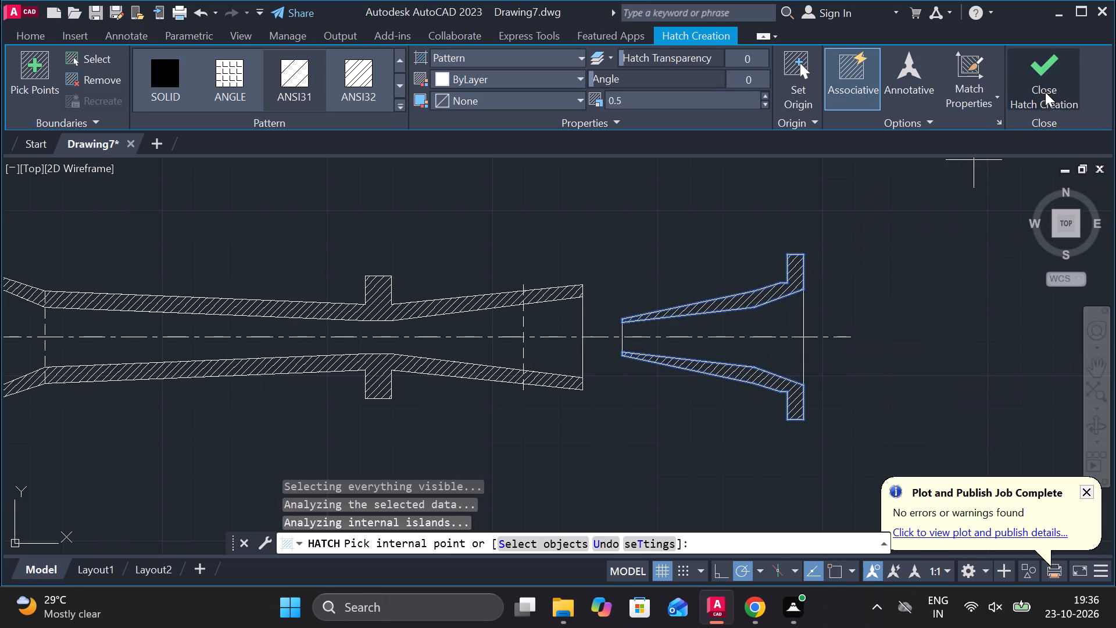
pyautogui.click(1045, 92)
# Examine the hatched flanged part alongside the nozzle section on the shared centre line.
pyautogui.scroll(-2, 907, 285)
pyautogui.scroll(2, 828, 297)
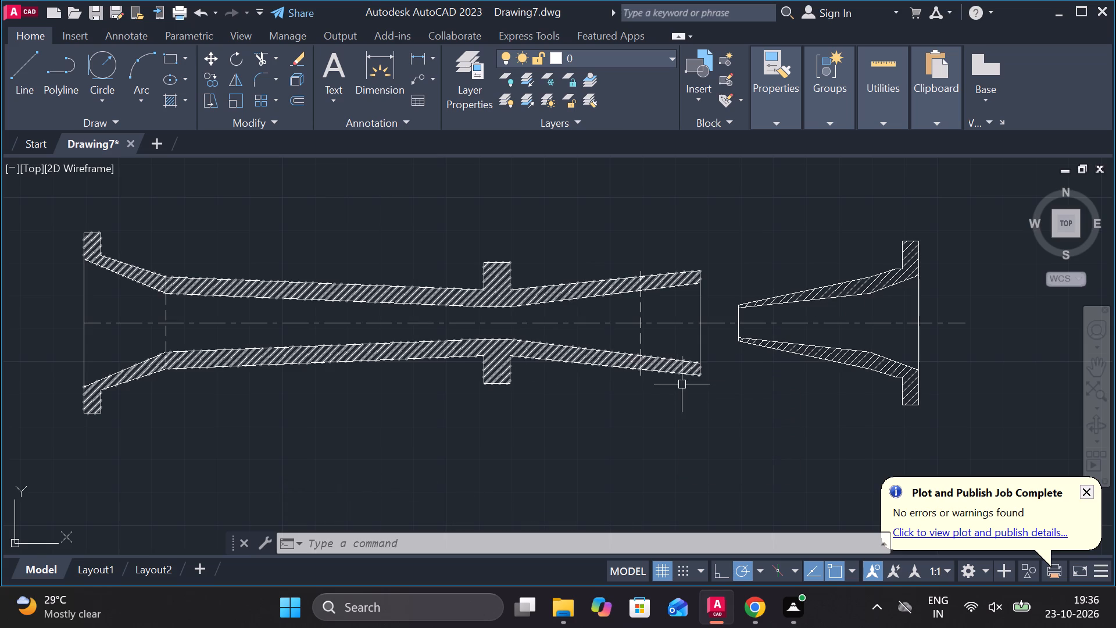
pyautogui.scroll(-1, 718, 392)
pyautogui.scroll(2, 737, 398)
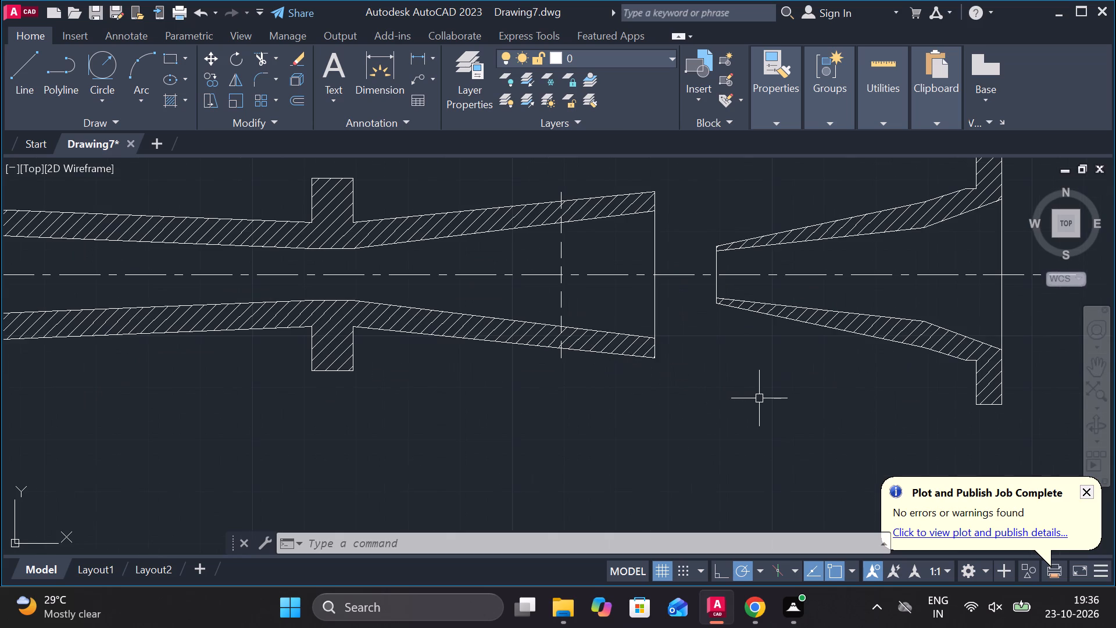
pyautogui.moveTo(810, 397); pyautogui.dragTo(671, 412, button='middle')
pyautogui.scroll(-2, 674, 406)
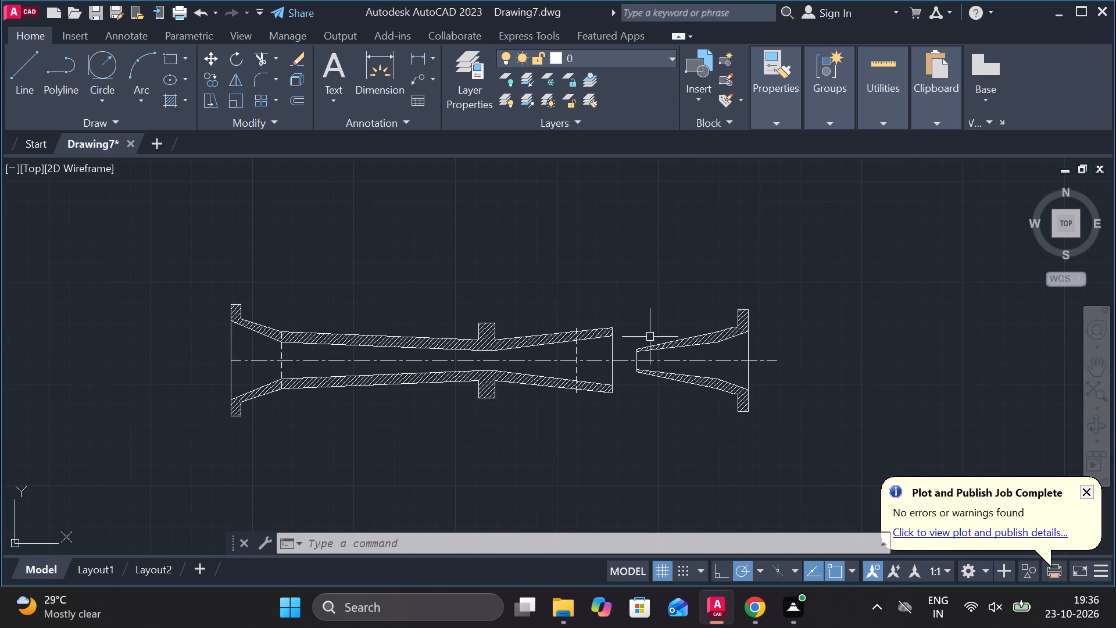
pyautogui.scroll(2, 703, 341)
pyautogui.scroll(-3, 706, 346)
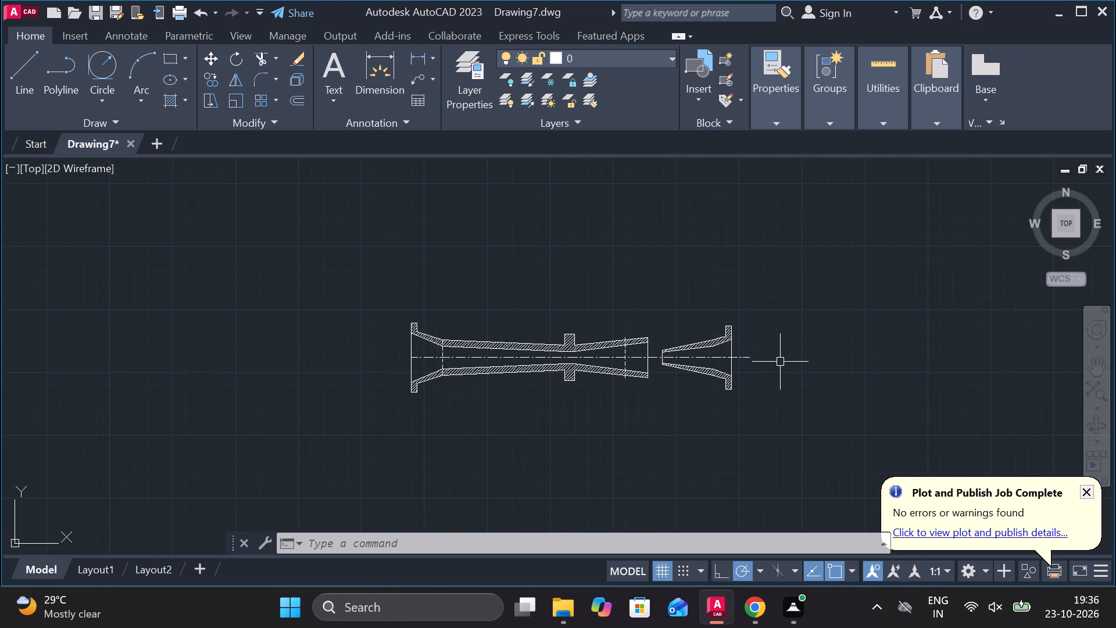
pyautogui.scroll(3, 664, 356)
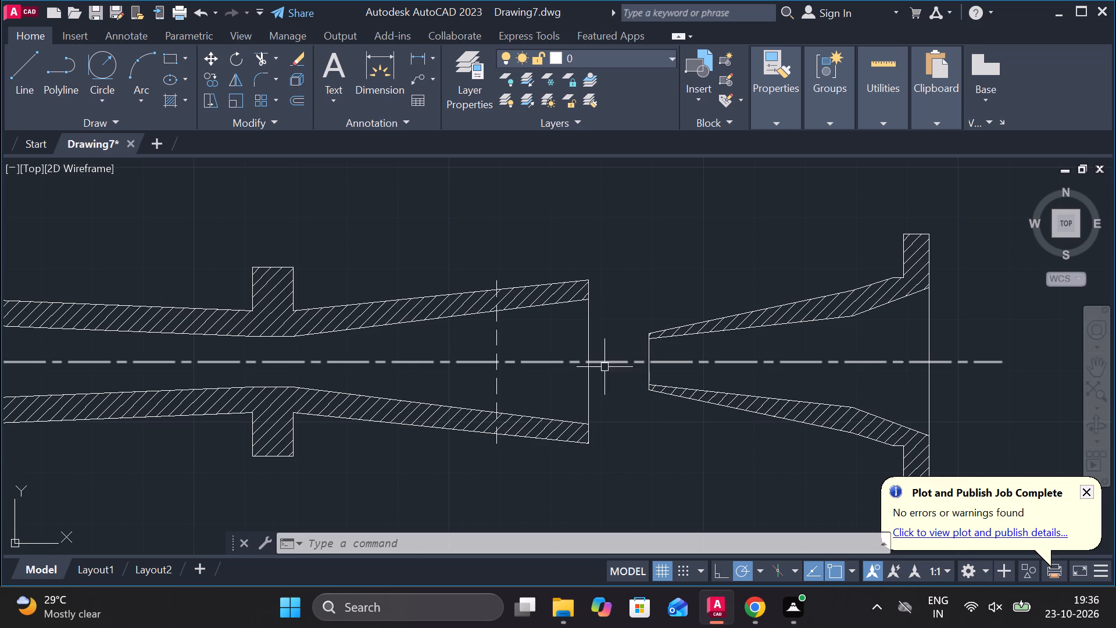
pyautogui.scroll(-2, 681, 381)
pyautogui.moveTo(777, 400); pyautogui.dragTo(753, 365, button='middle')
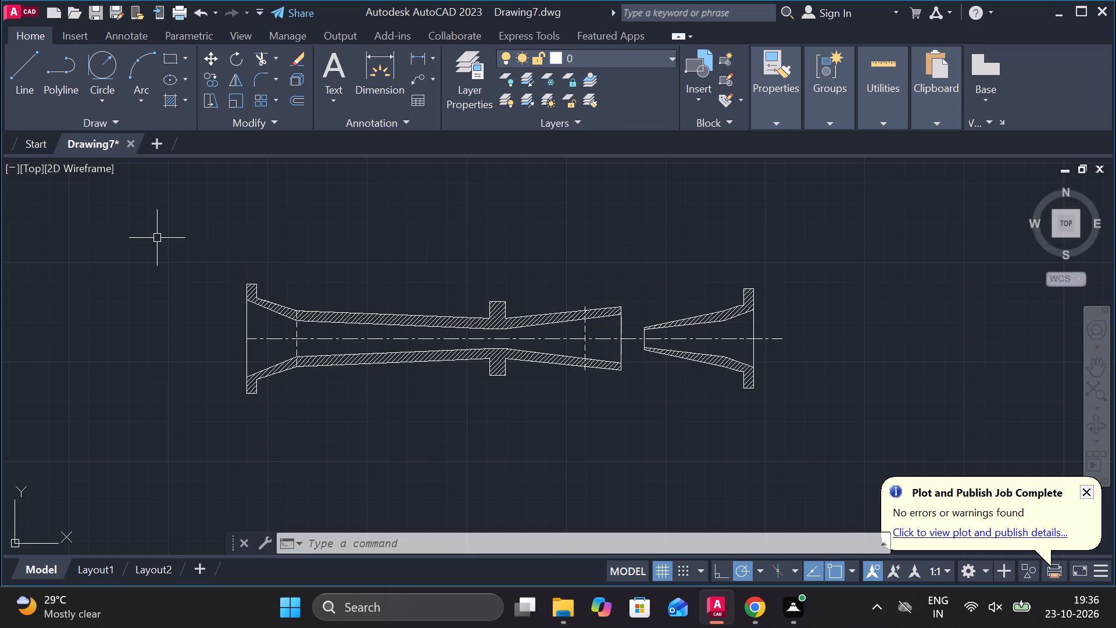
# Copy the complete hatched flanged part to the empty area beside the earlier part views near the drawing origin.
pyautogui.scroll(-2, 162, 238)
pyautogui.scroll(3, 420, 266)
pyautogui.moveTo(420, 266); pyautogui.dragTo(450, 268, button='middle')
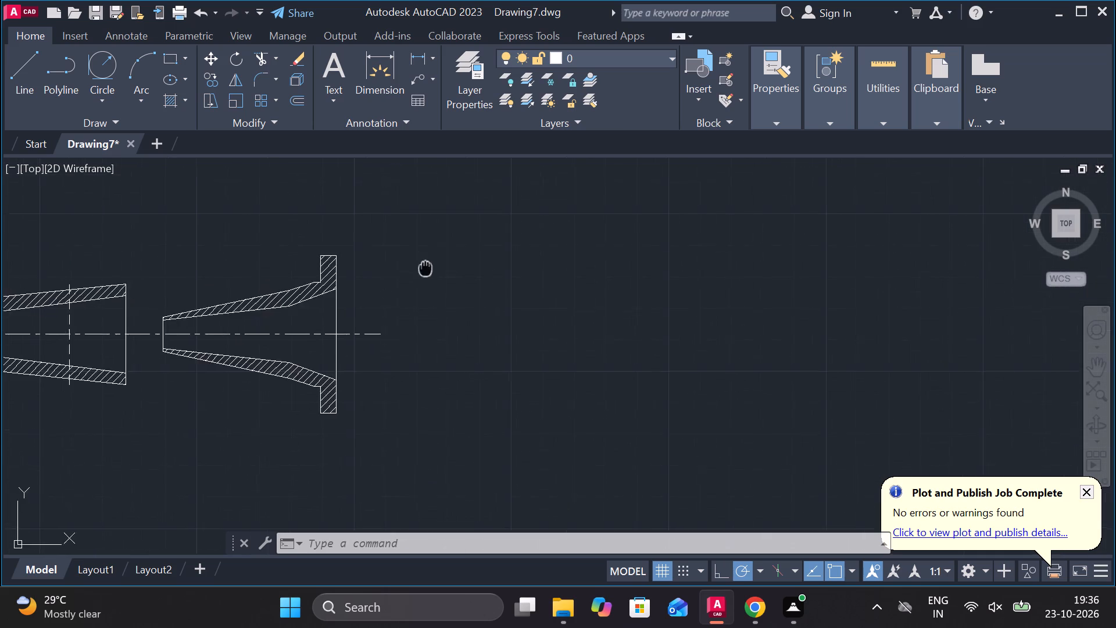
pyautogui.moveTo(450, 268); pyautogui.dragTo(775, 209, button='middle')
pyautogui.scroll(1, 712, 232)
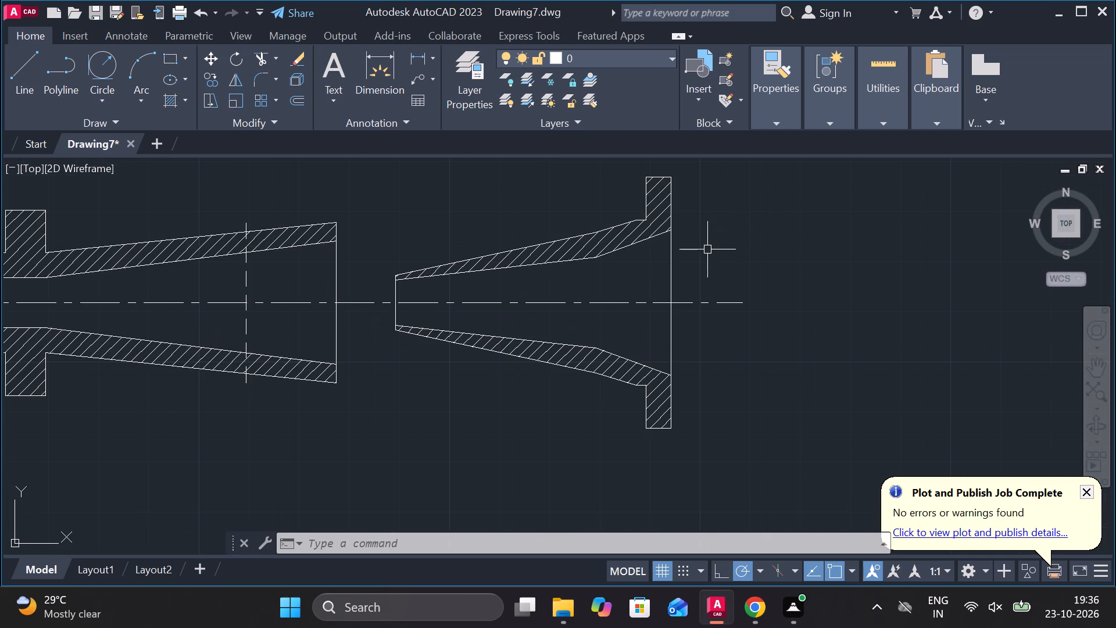
pyautogui.click(384, 171)
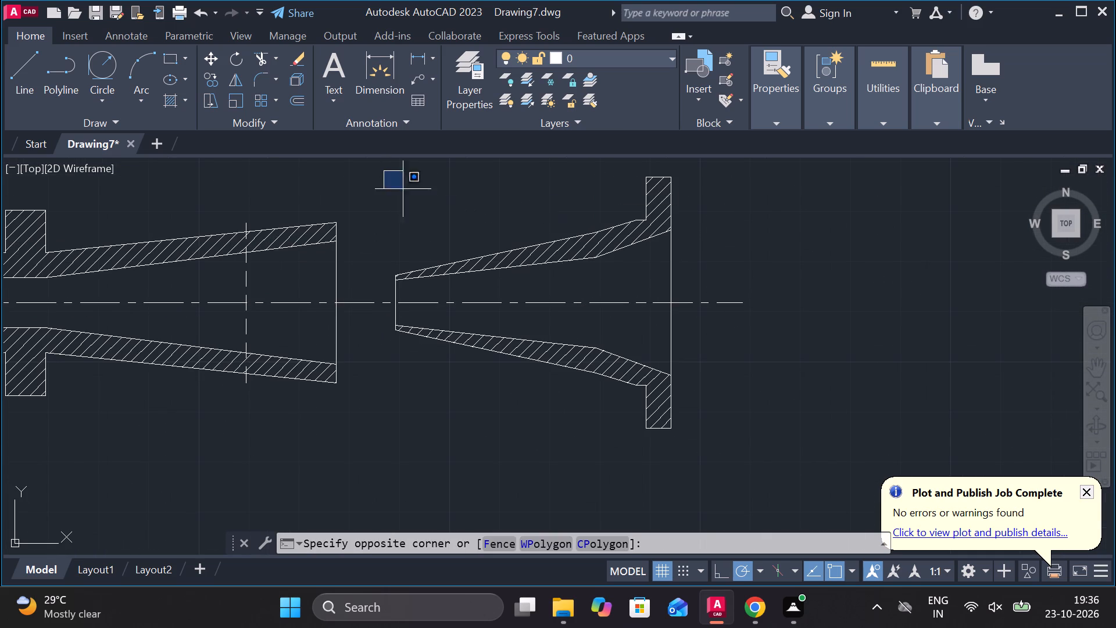
pyautogui.click(748, 443)
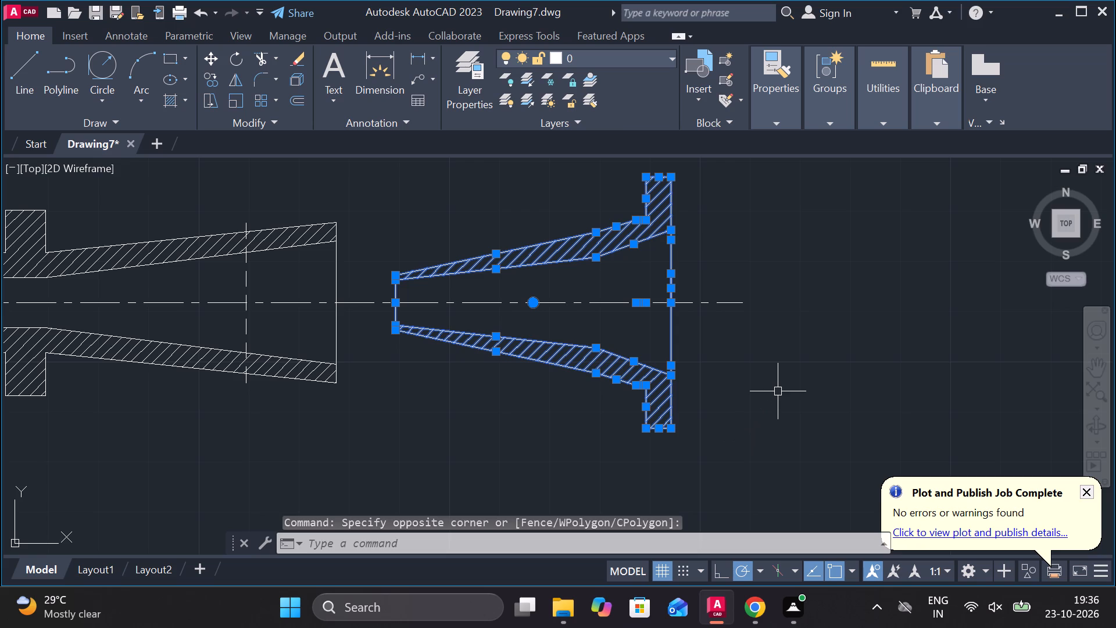
pyautogui.write('CO')
pyautogui.press('Return')
pyautogui.click(779, 391)
pyautogui.scroll(-3, 804, 390)
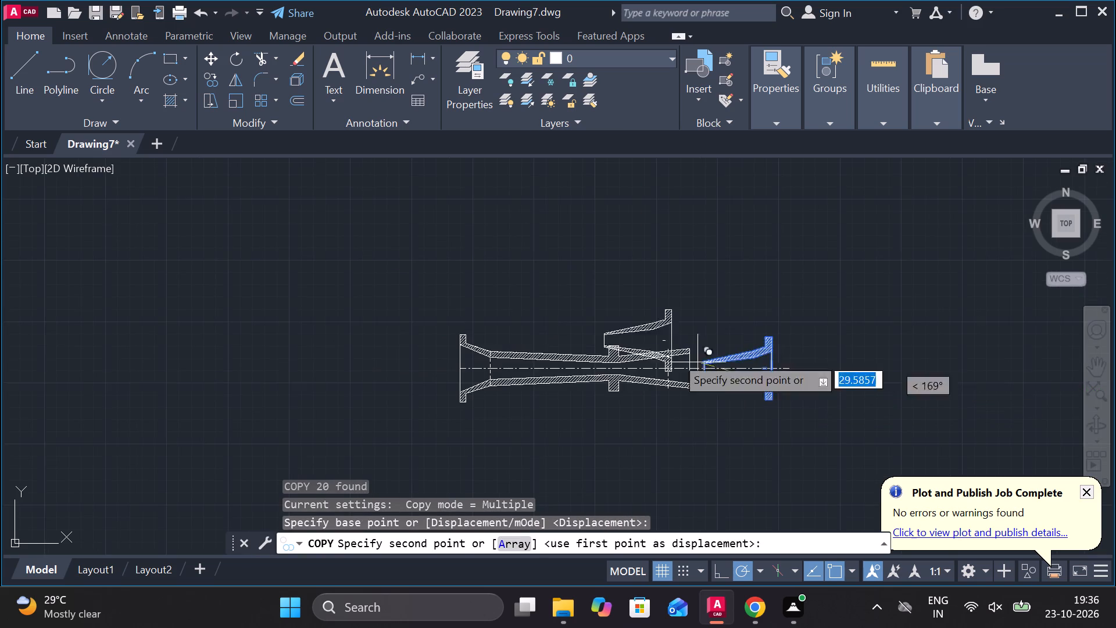
pyautogui.moveTo(472, 317); pyautogui.dragTo(502, 385, button='middle')
pyautogui.scroll(-1, 505, 386)
pyautogui.scroll(-3, 555, 340)
pyautogui.moveTo(420, 238); pyautogui.dragTo(514, 405, button='middle')
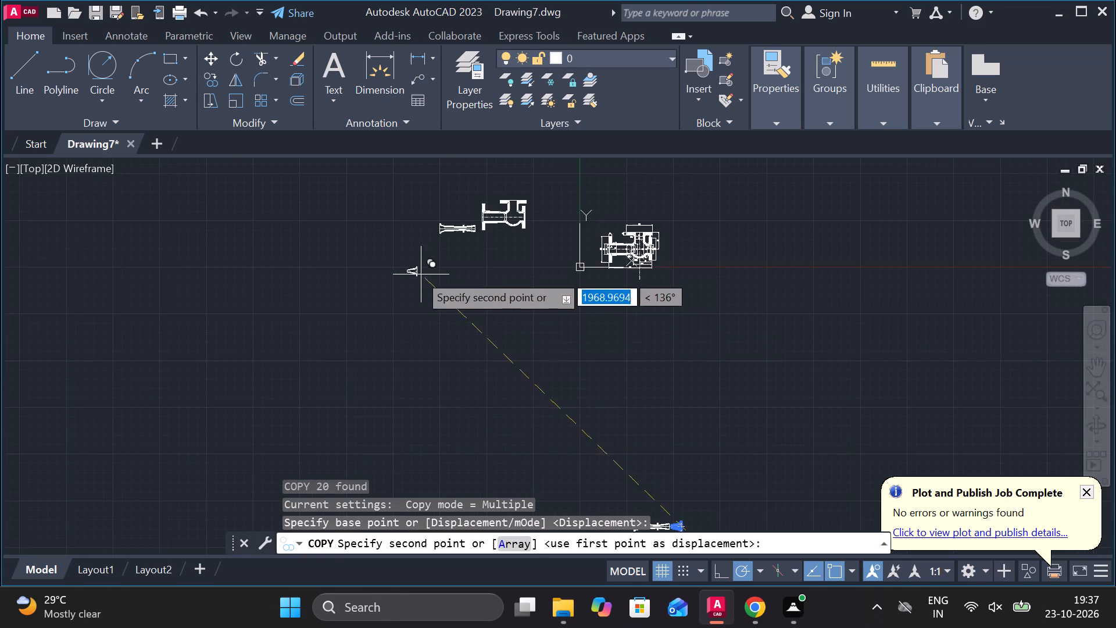
pyautogui.scroll(1, 418, 260)
pyautogui.scroll(2, 495, 252)
pyautogui.click(480, 234)
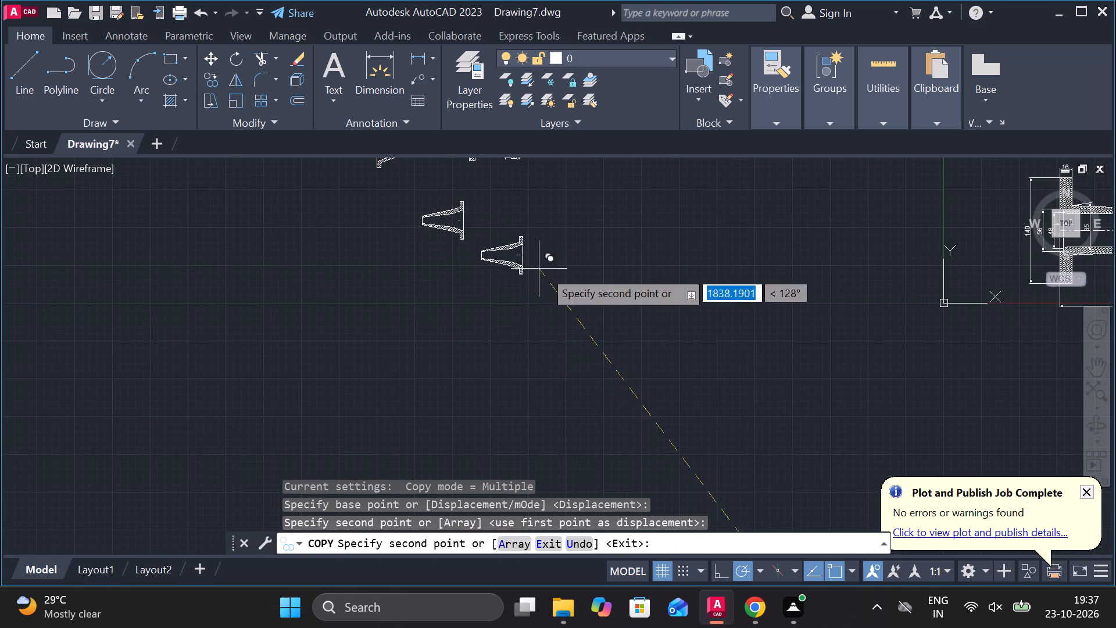
pyautogui.press('Escape')
# Erase the short stray horizontal line inside the copied flanged part.
pyautogui.scroll(4, 507, 247)
pyautogui.moveTo(458, 226); pyautogui.dragTo(578, 406, button='middle')
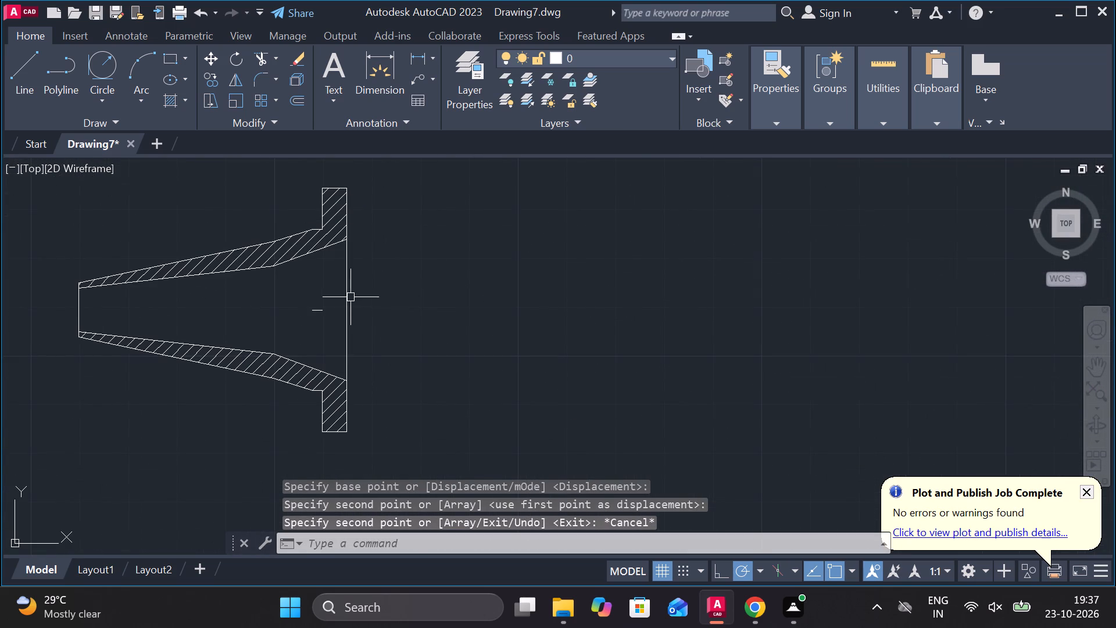
pyautogui.click(314, 307)
pyautogui.write('E')
pyautogui.press('space')
# Add a horizontal linear dimension from the nozzle's dashed vertical line to its open end, placed below the section.
pyautogui.scroll(-4, 468, 306)
pyautogui.scroll(-2, 665, 381)
pyautogui.moveTo(781, 420); pyautogui.dragTo(278, 323, button='middle')
pyautogui.scroll(-2, 588, 433)
pyautogui.moveTo(624, 460); pyautogui.dragTo(712, 190, button='middle')
pyautogui.scroll(4, 581, 343)
pyautogui.moveTo(623, 194); pyautogui.dragTo(664, 511, button='middle')
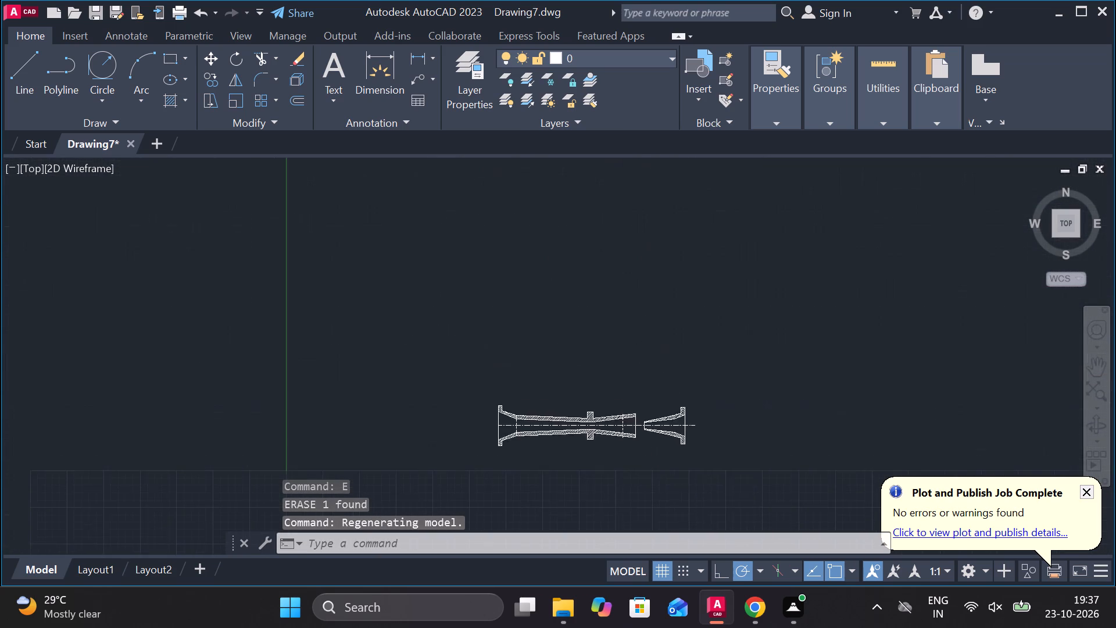
pyautogui.scroll(3, 639, 417)
pyautogui.moveTo(662, 392); pyautogui.dragTo(761, 283, button='middle')
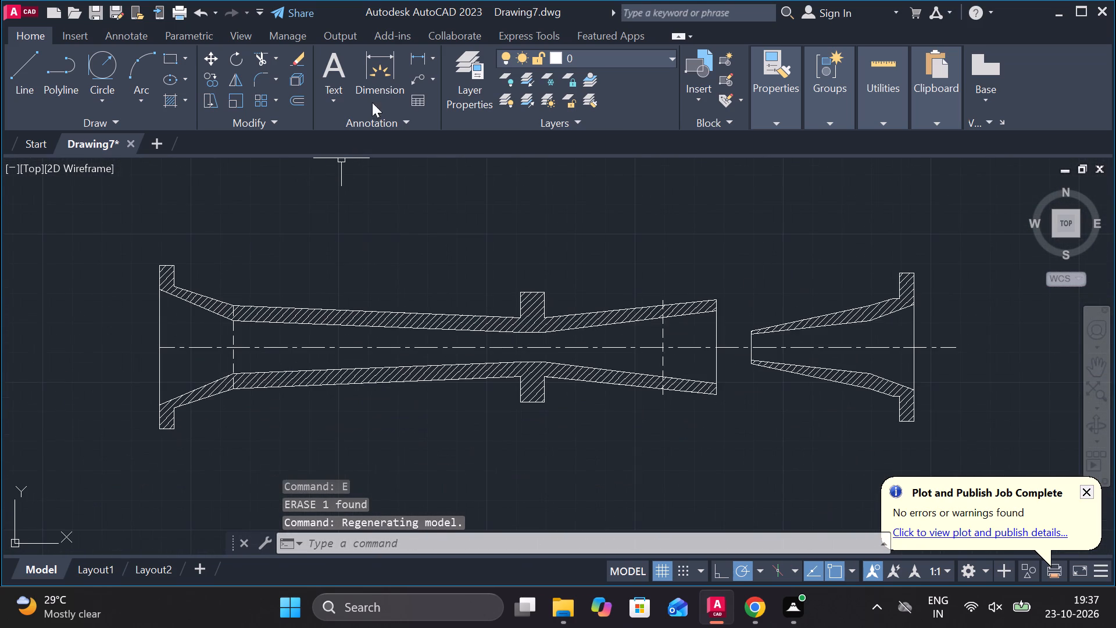
pyautogui.click(409, 55)
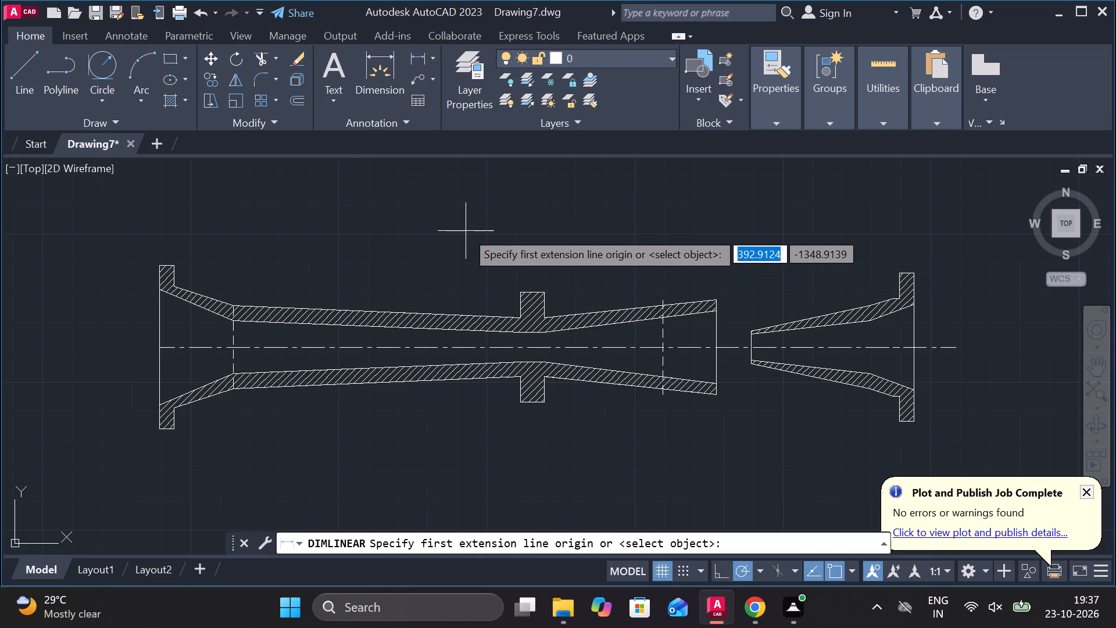
pyautogui.moveTo(743, 288); pyautogui.dragTo(562, 271, button='middle')
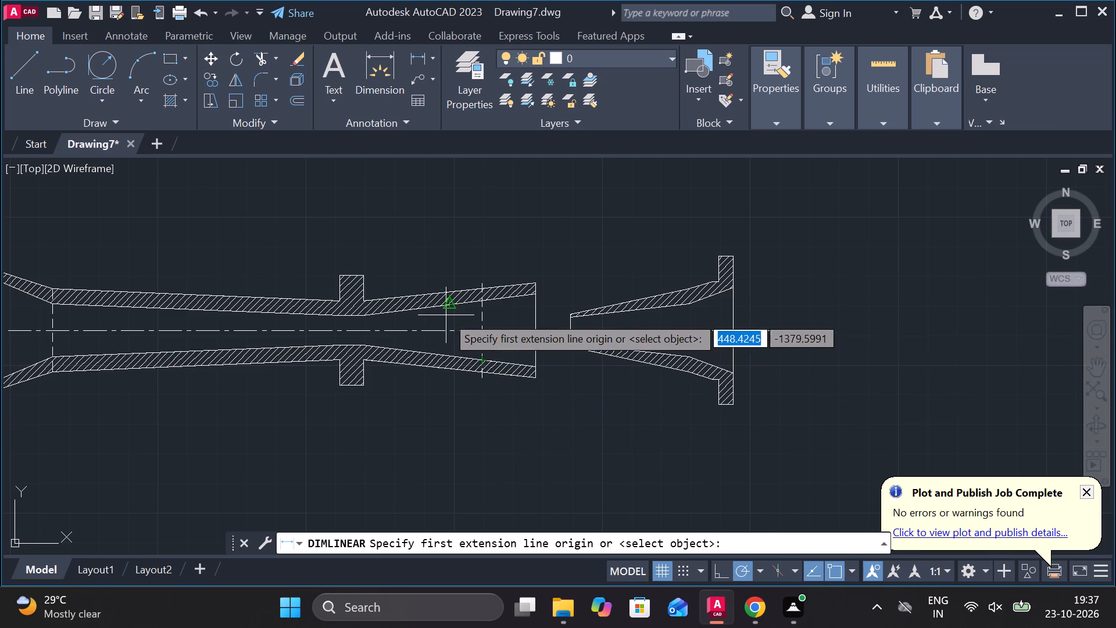
pyautogui.click(485, 331)
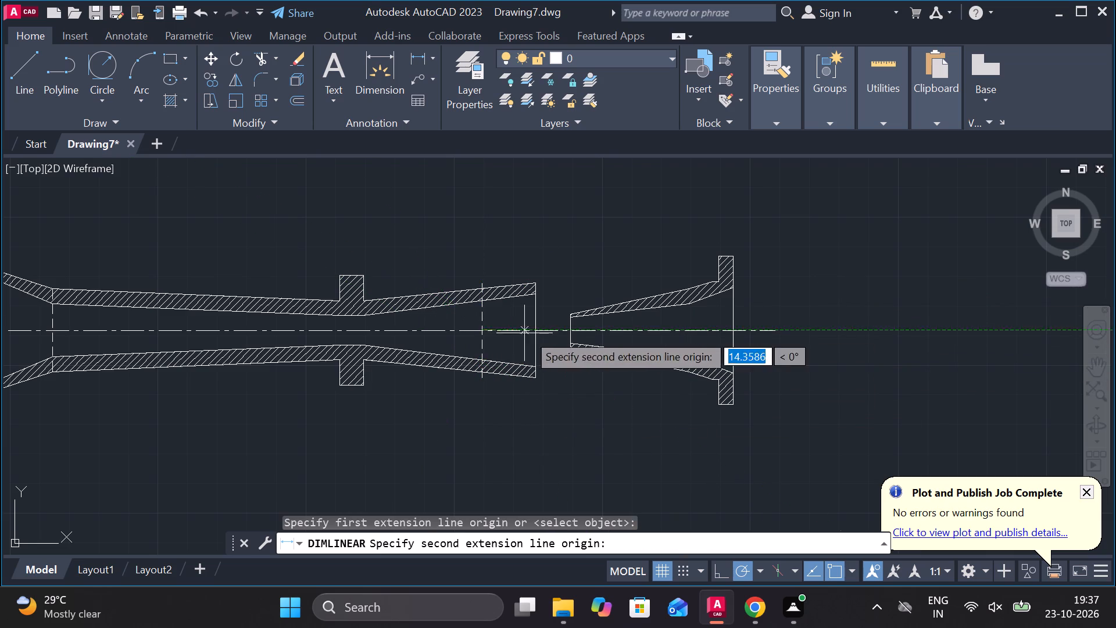
pyautogui.click(536, 333)
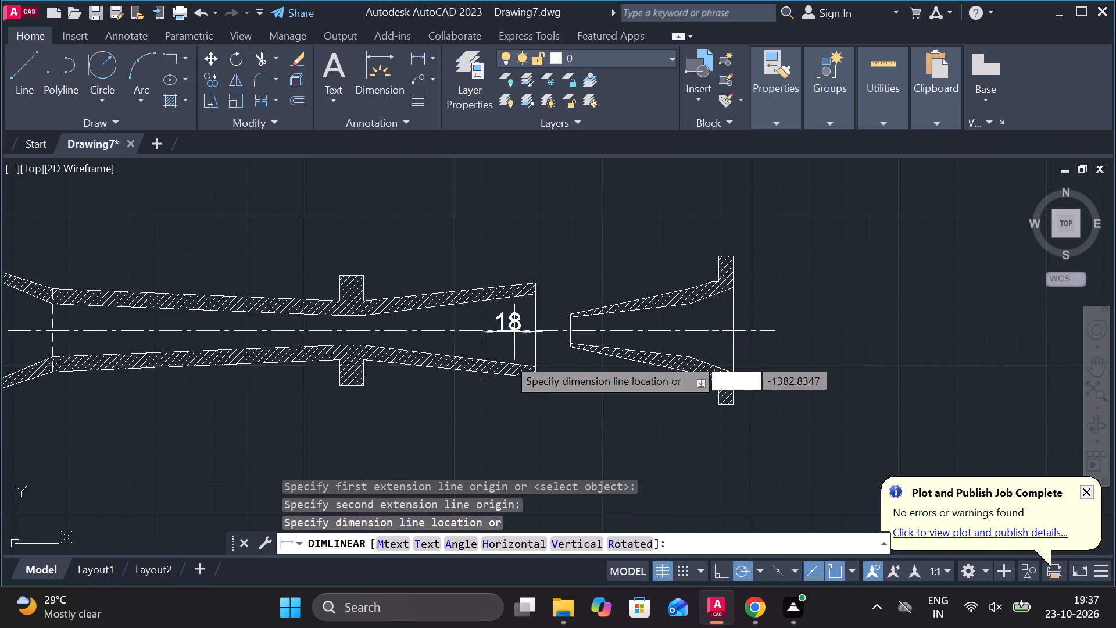
pyautogui.click(505, 426)
pyautogui.scroll(1, 488, 327)
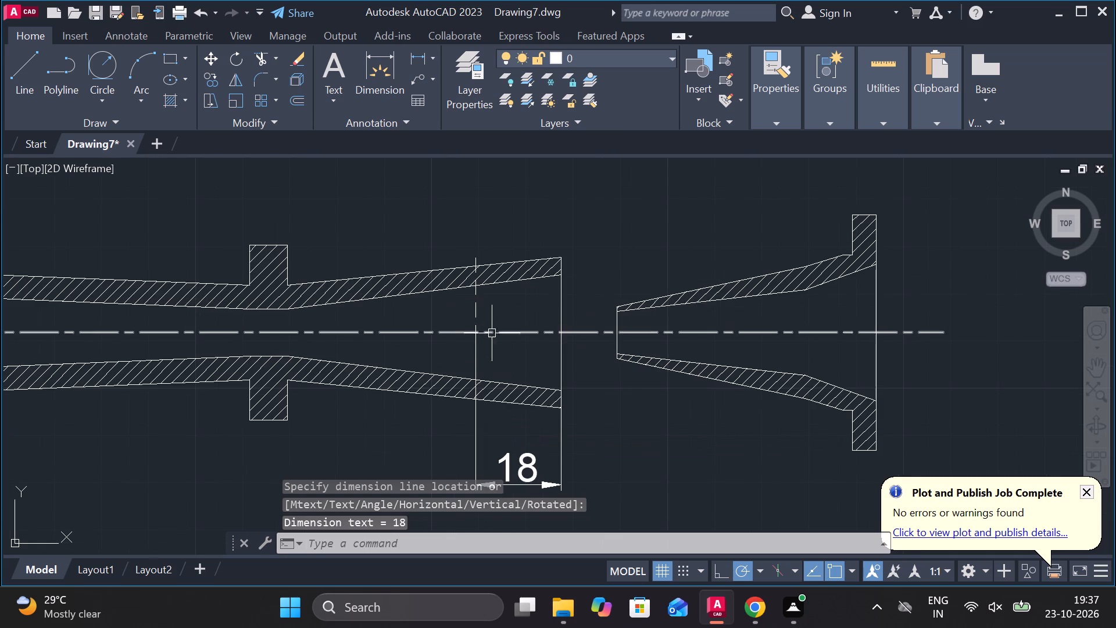
# Add a vertical linear dimension of the nozzle's bore diameter at the dashed line near its open end, placed inside the bore.
pyautogui.press('space')
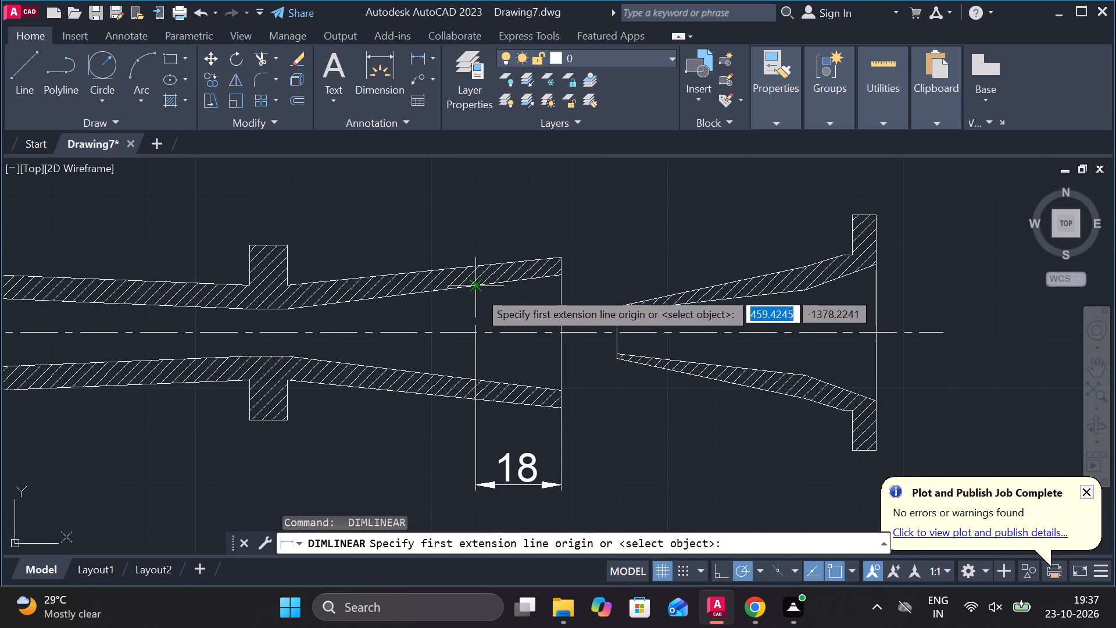
pyautogui.click(478, 290)
pyautogui.click(473, 373)
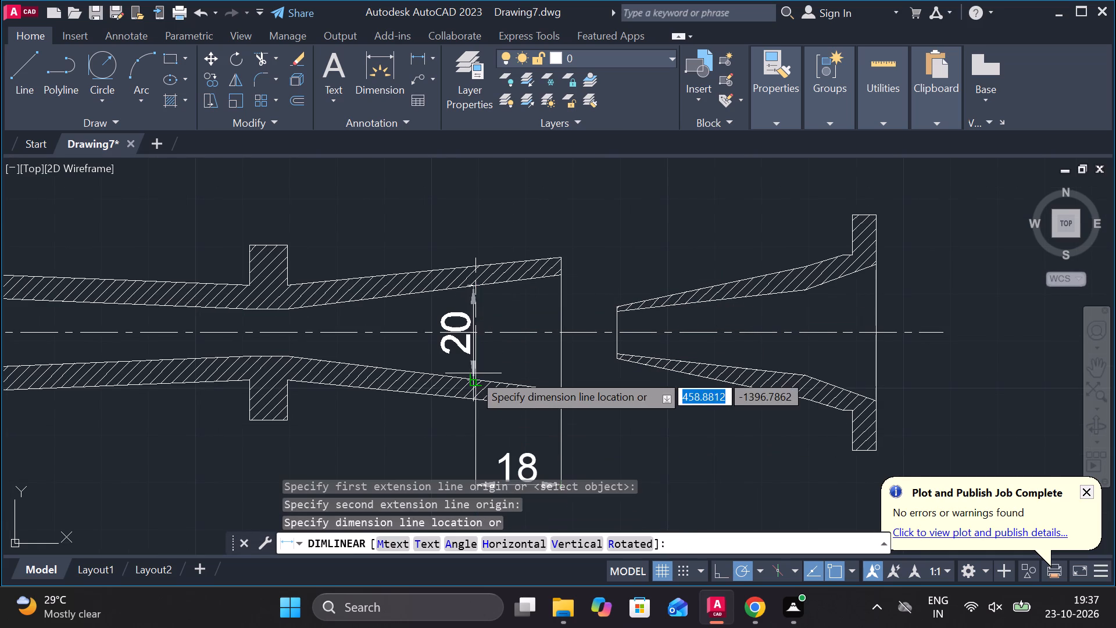
pyautogui.click(505, 360)
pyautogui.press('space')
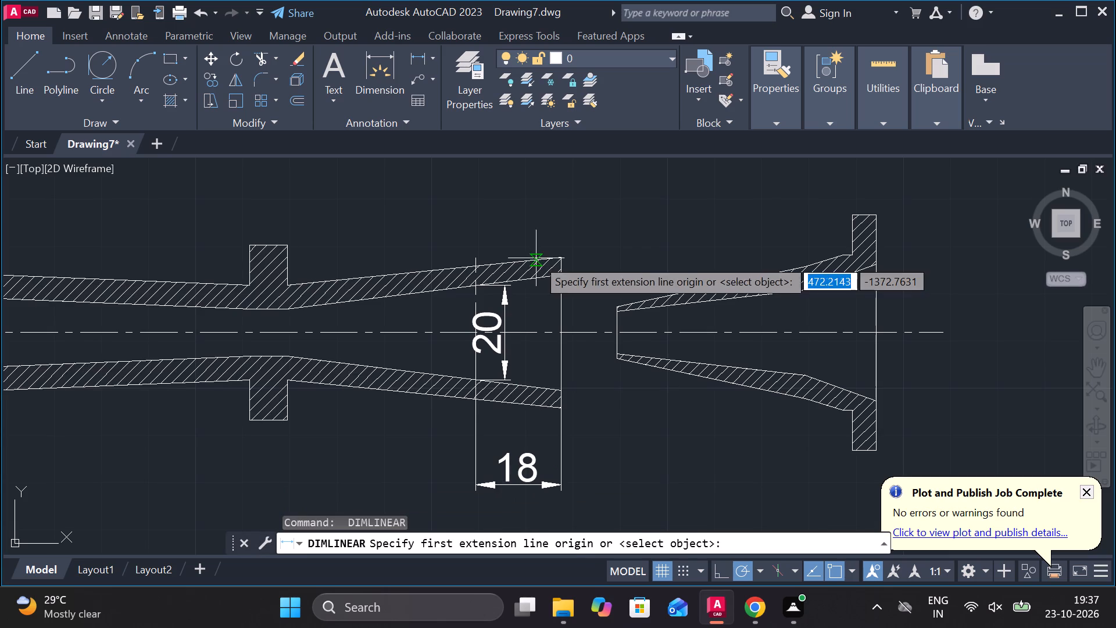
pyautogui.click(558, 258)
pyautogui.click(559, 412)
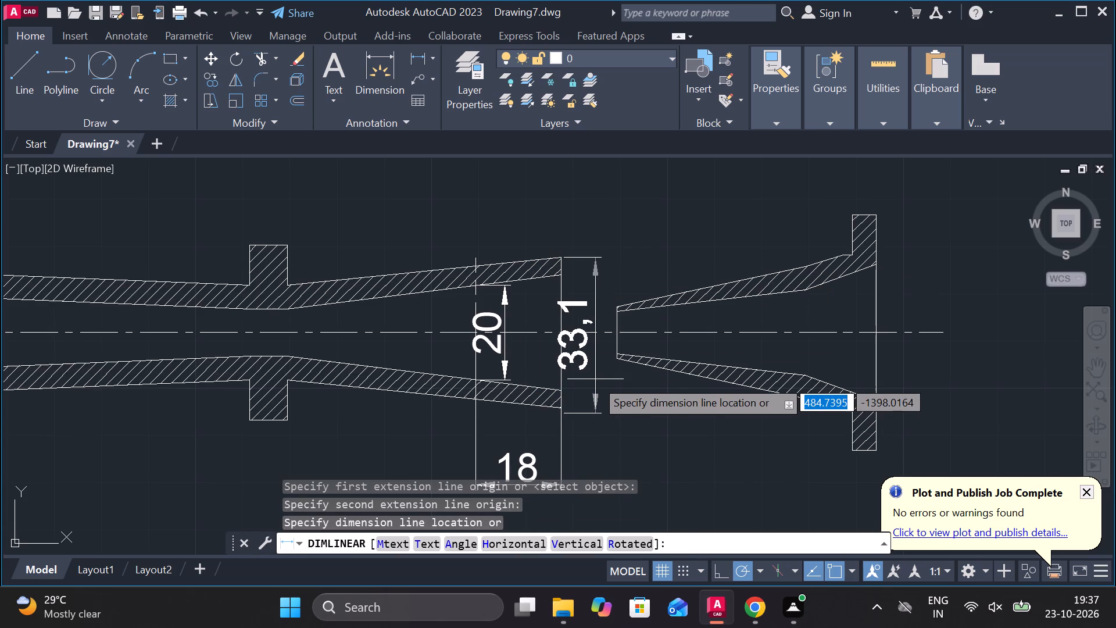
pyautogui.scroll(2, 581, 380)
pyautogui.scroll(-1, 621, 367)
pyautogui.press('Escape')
# Add a vertical linear dimension across the outer corners of the nozzle's open end, placed just beyond the end face.
pyautogui.press('space')
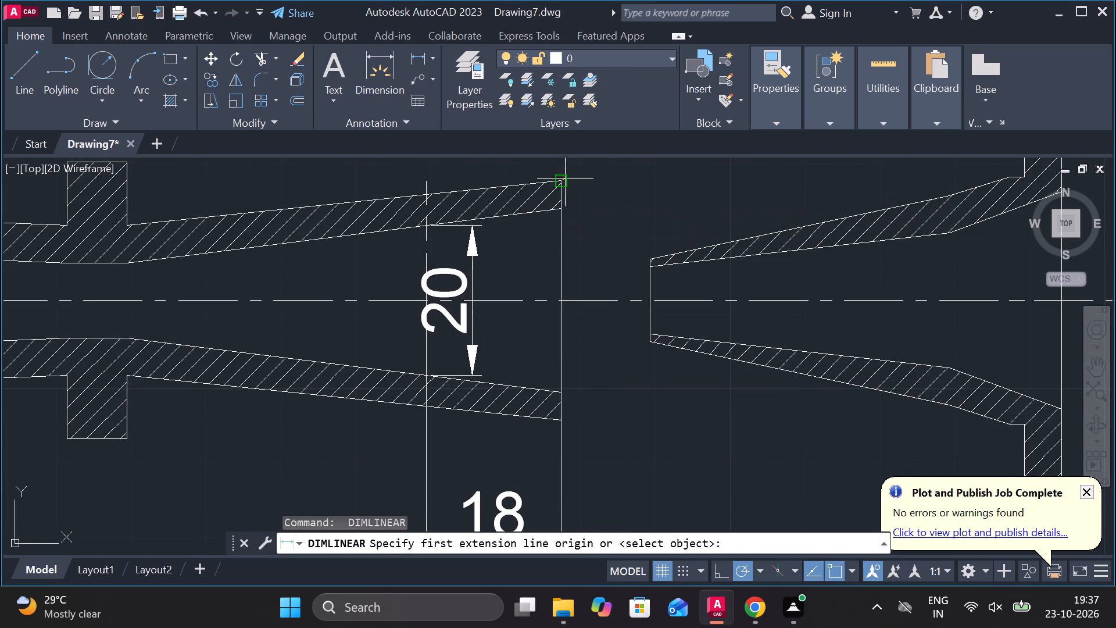
pyautogui.click(565, 179)
pyautogui.click(563, 422)
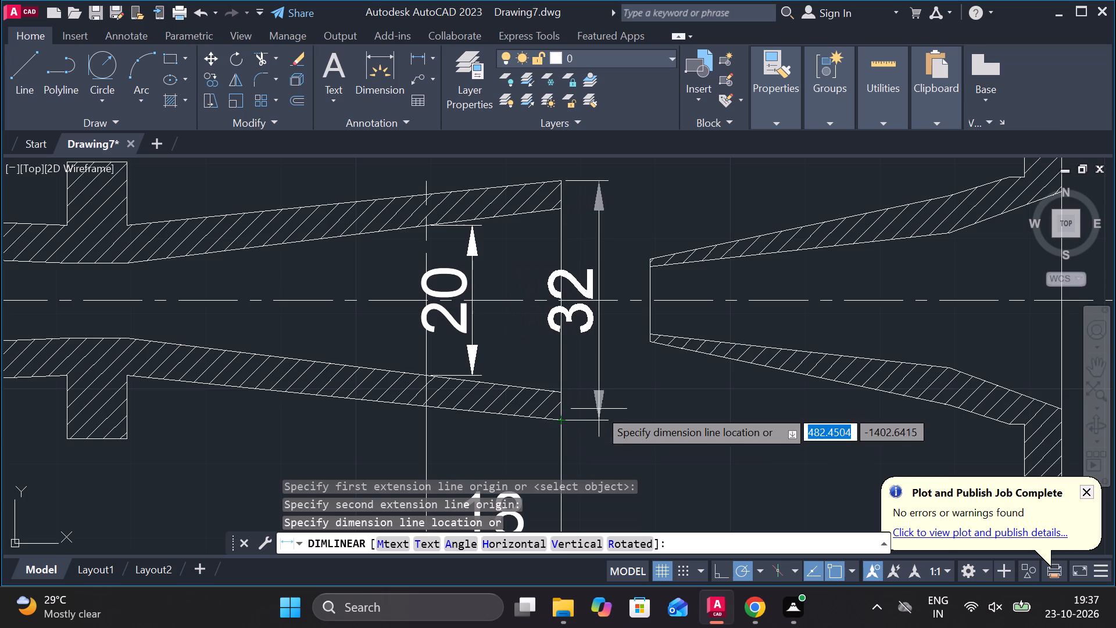
pyautogui.click(621, 390)
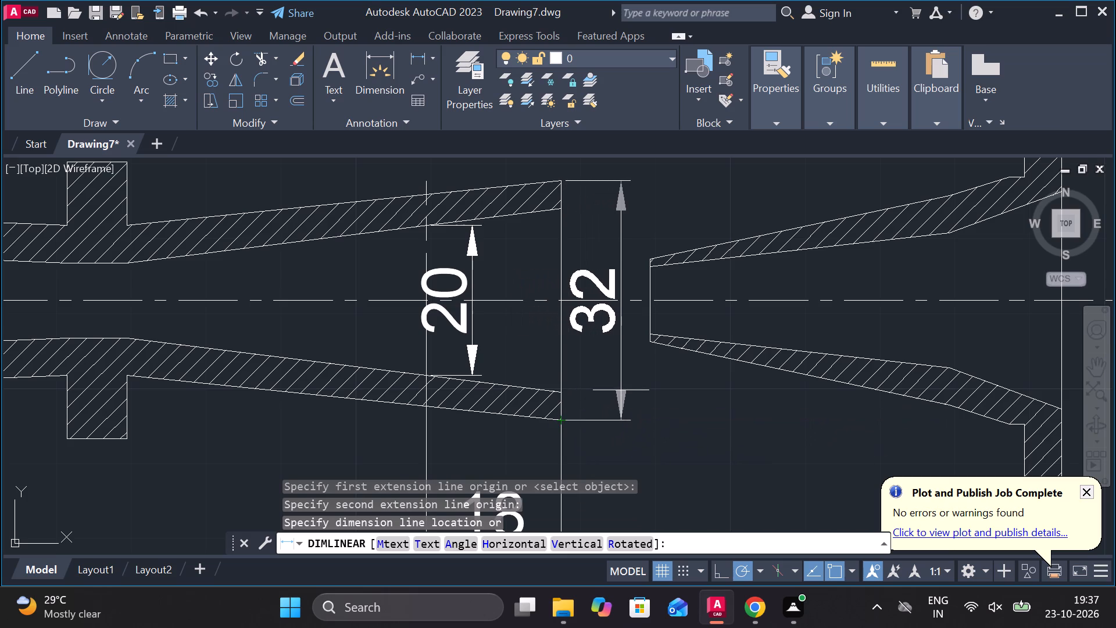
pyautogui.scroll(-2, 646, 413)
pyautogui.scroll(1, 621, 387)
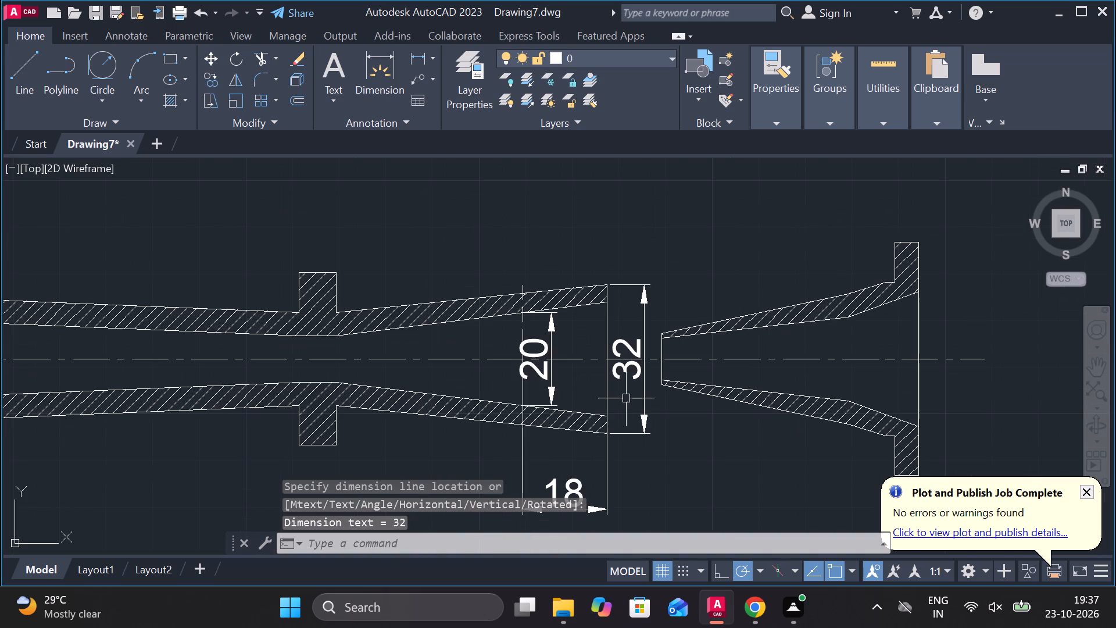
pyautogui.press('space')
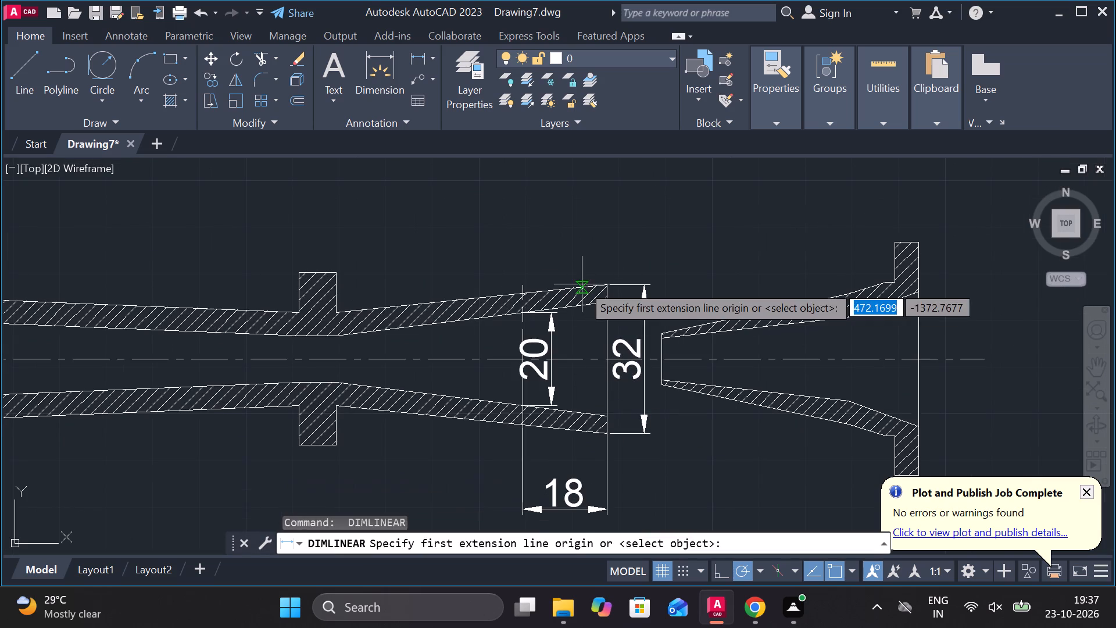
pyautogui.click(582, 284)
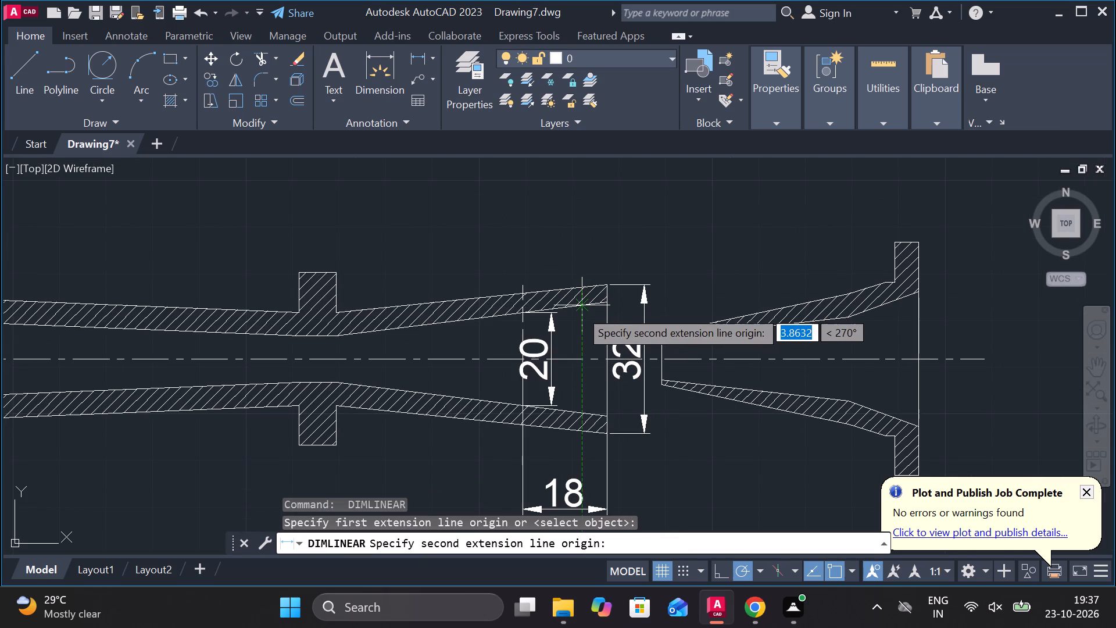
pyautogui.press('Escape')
# Add a horizontal linear dimension of the nozzle's middle collar width, placed just above the collar.
pyautogui.press('space')
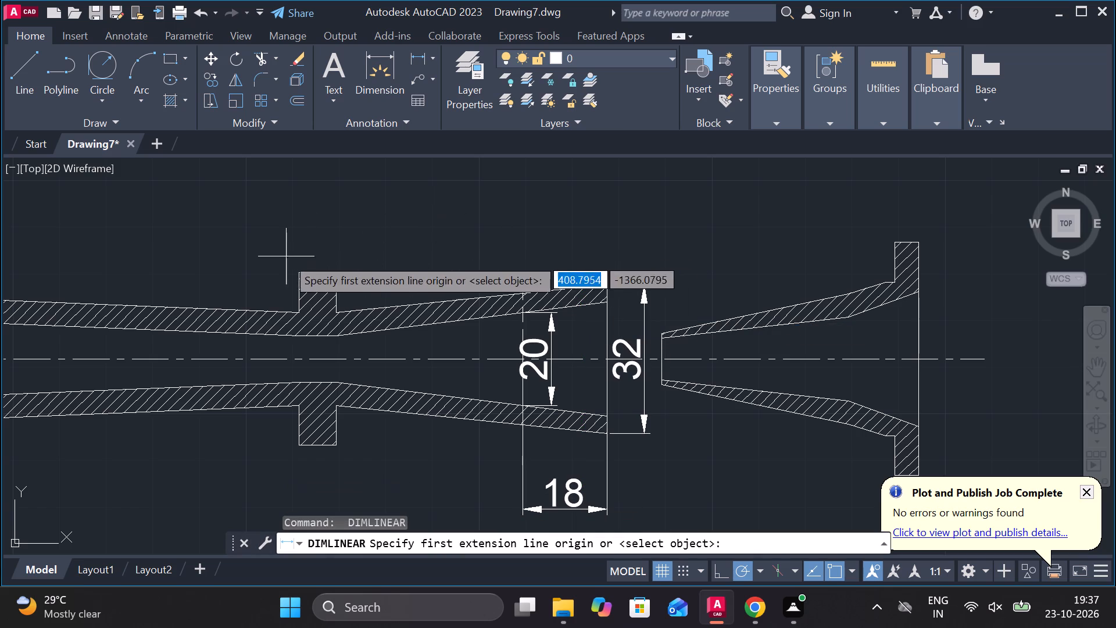
pyautogui.click(295, 275)
pyautogui.click(330, 274)
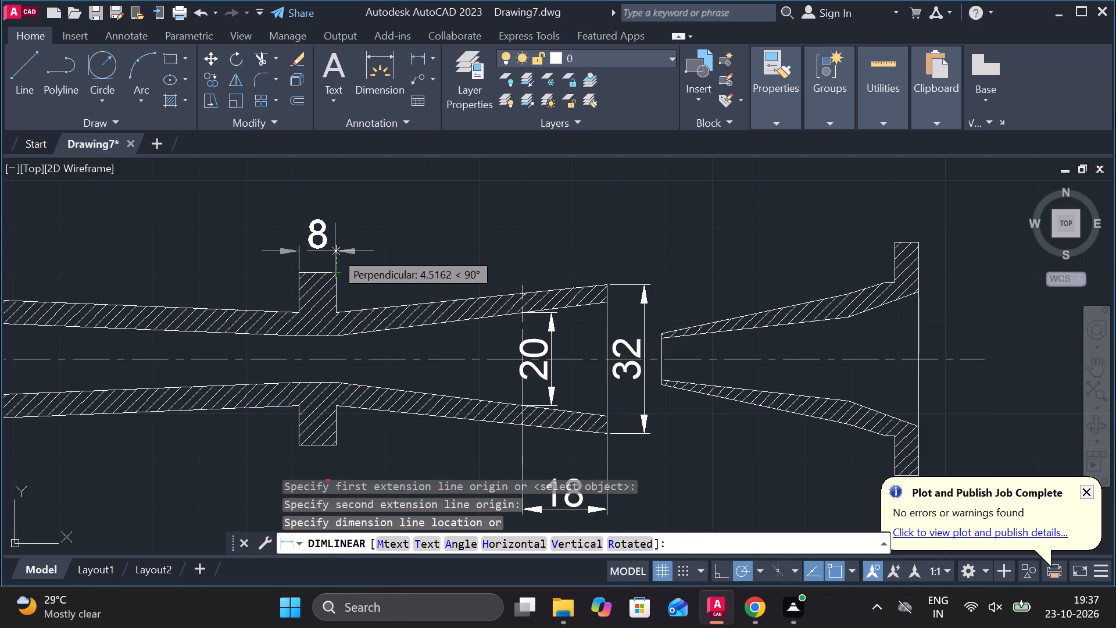
pyautogui.click(335, 244)
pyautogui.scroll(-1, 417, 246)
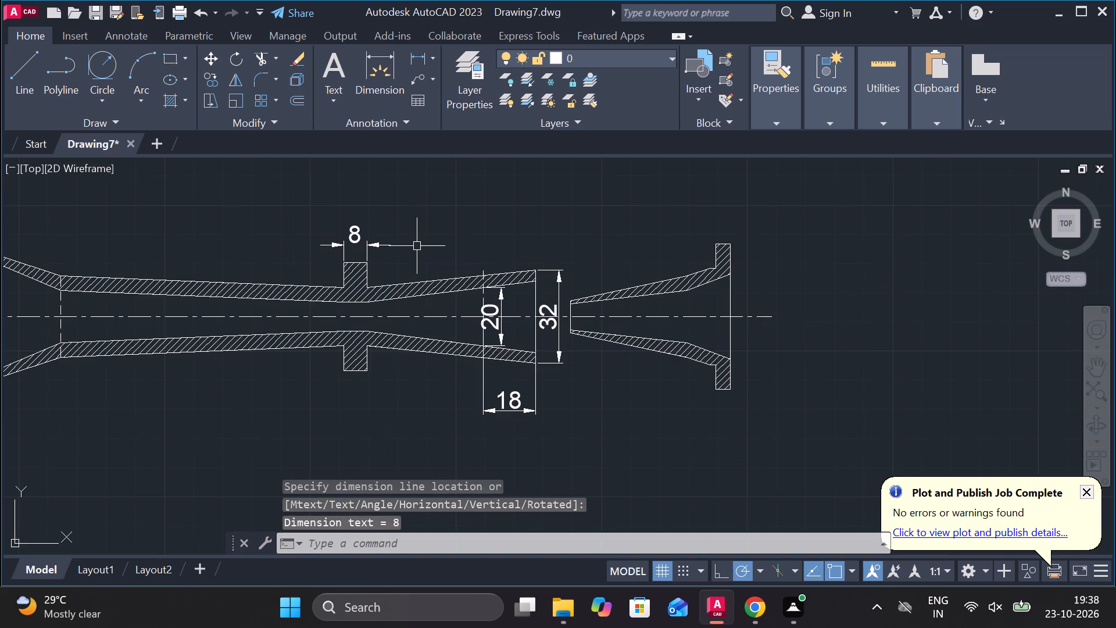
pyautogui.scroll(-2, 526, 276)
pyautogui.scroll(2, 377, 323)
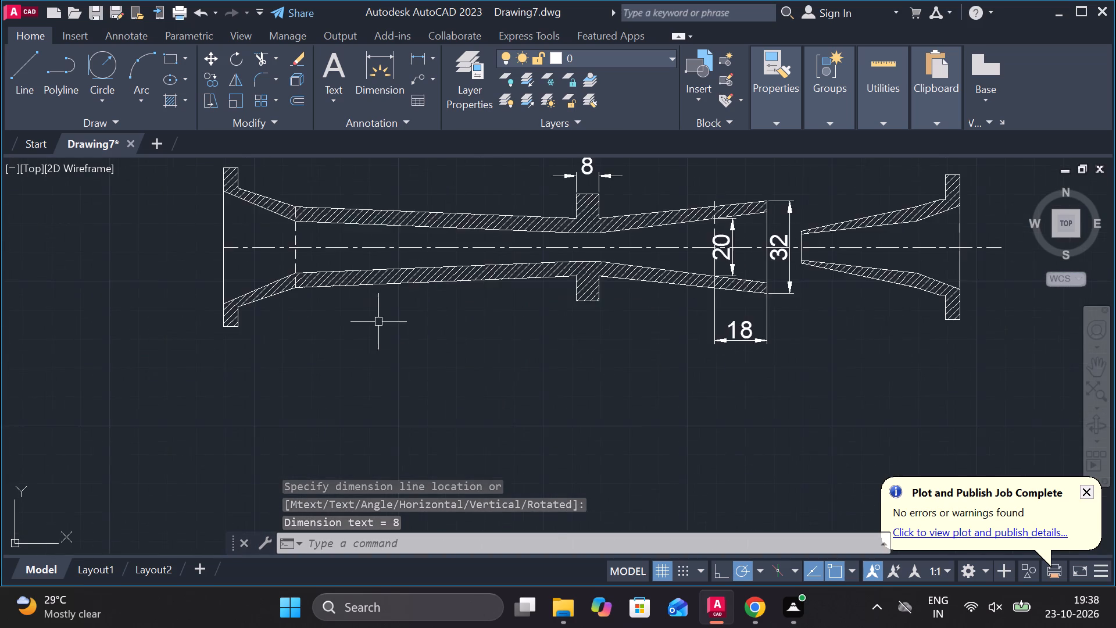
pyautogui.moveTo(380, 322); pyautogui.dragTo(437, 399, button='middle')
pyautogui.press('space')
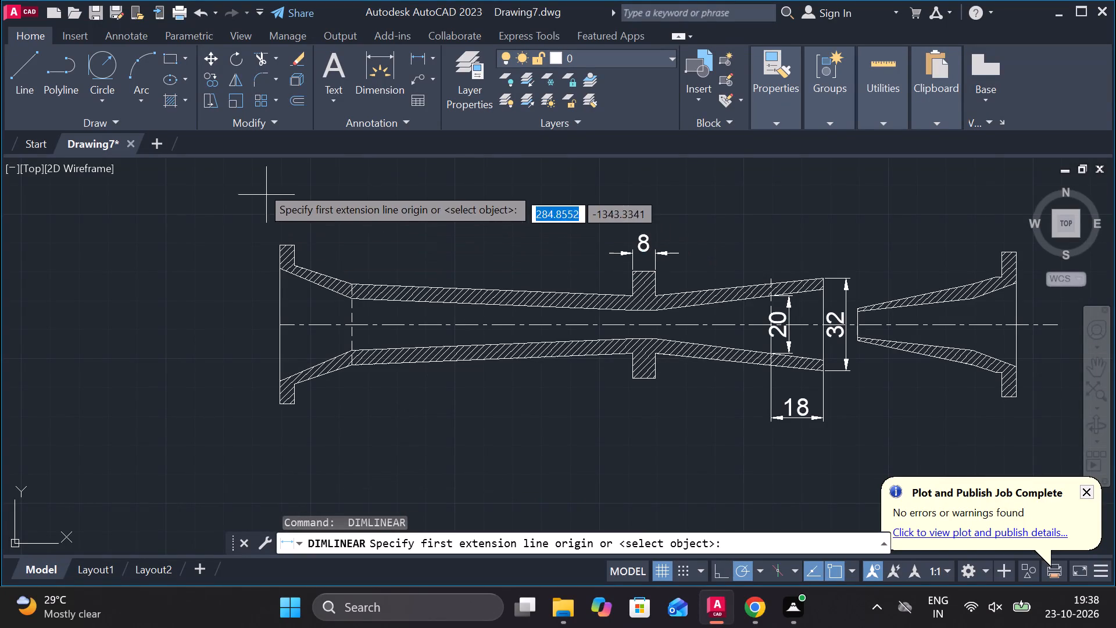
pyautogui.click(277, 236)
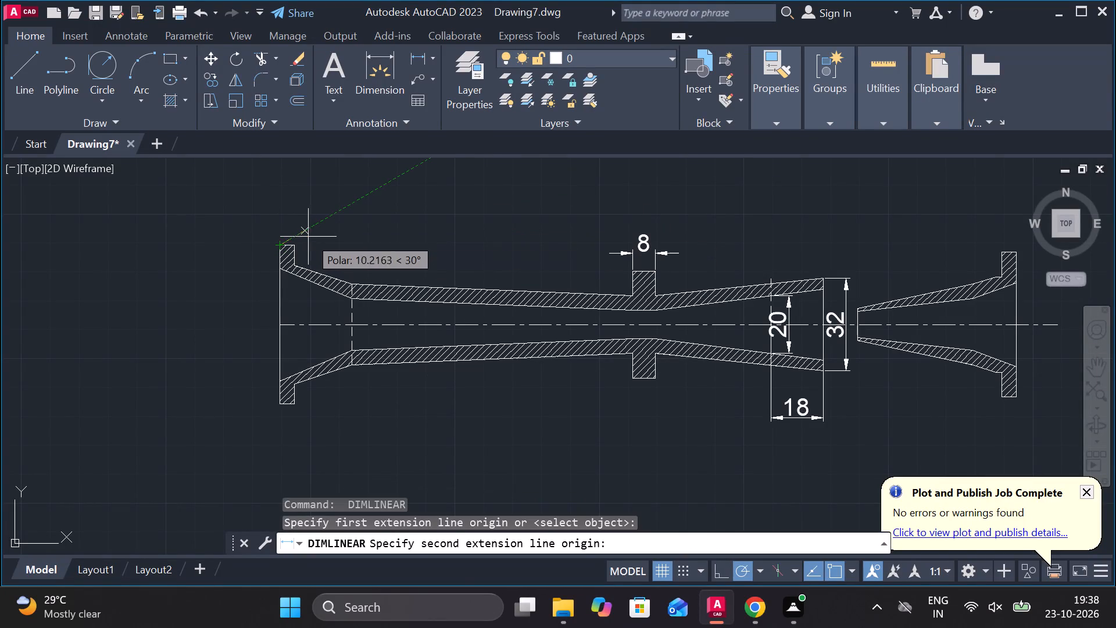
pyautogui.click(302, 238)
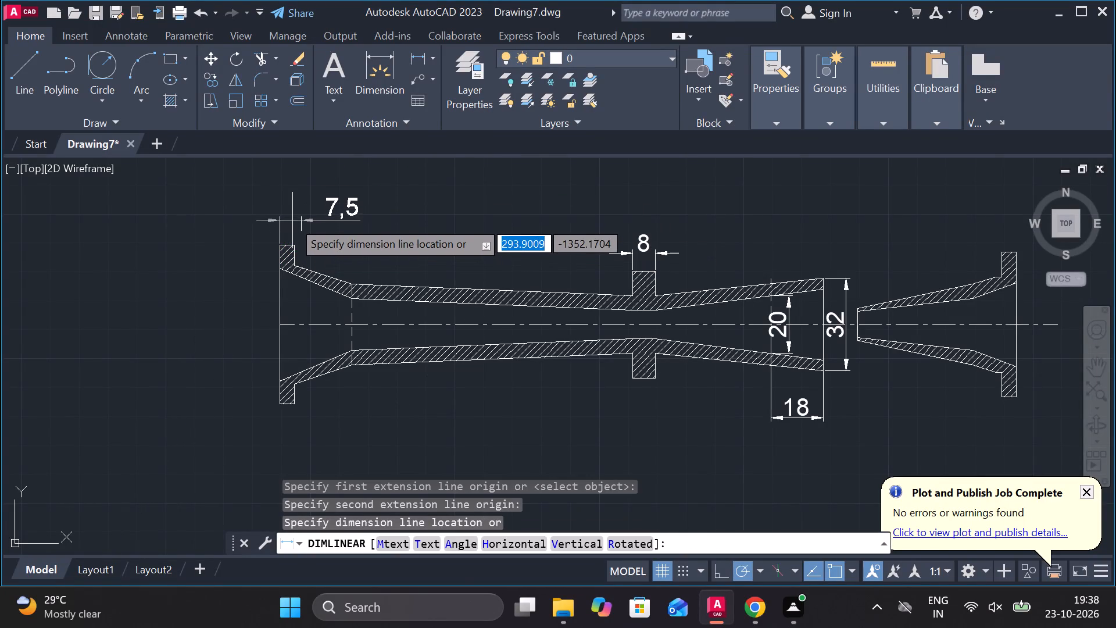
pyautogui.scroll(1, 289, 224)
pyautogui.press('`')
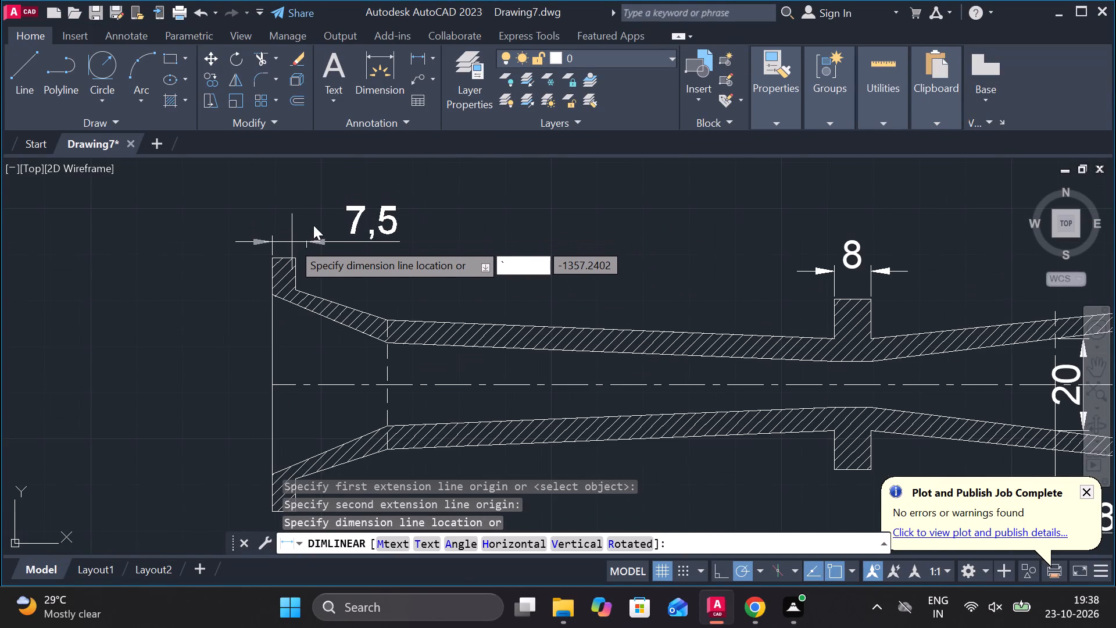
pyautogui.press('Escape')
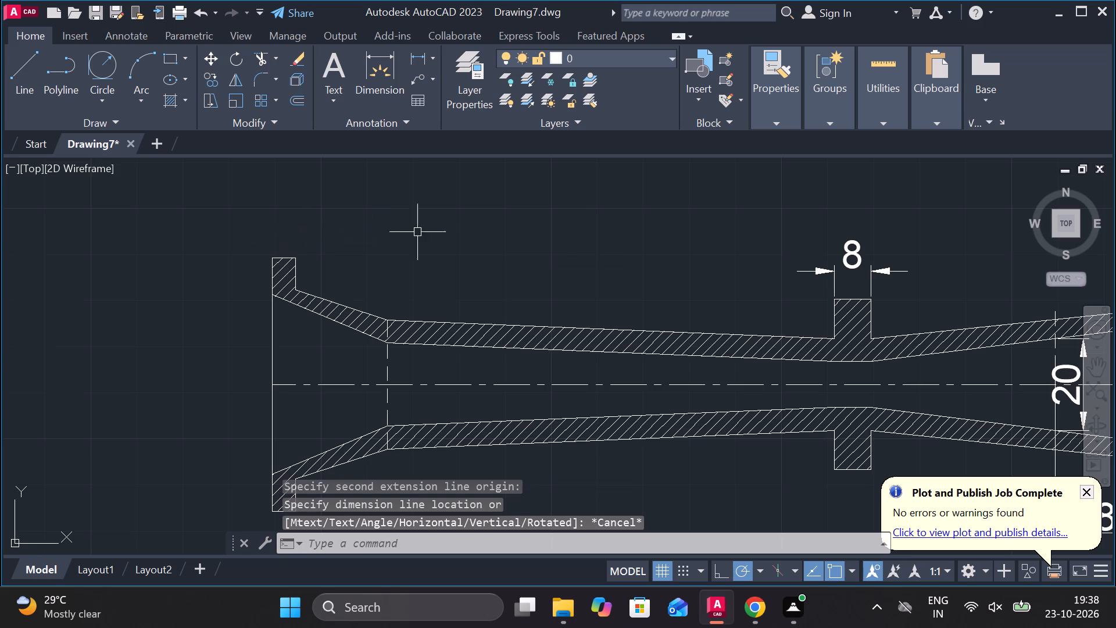
# Add a horizontal linear dimension of the nozzle's overall length from the open end to the flanged face, placed above the section.
pyautogui.press('space')
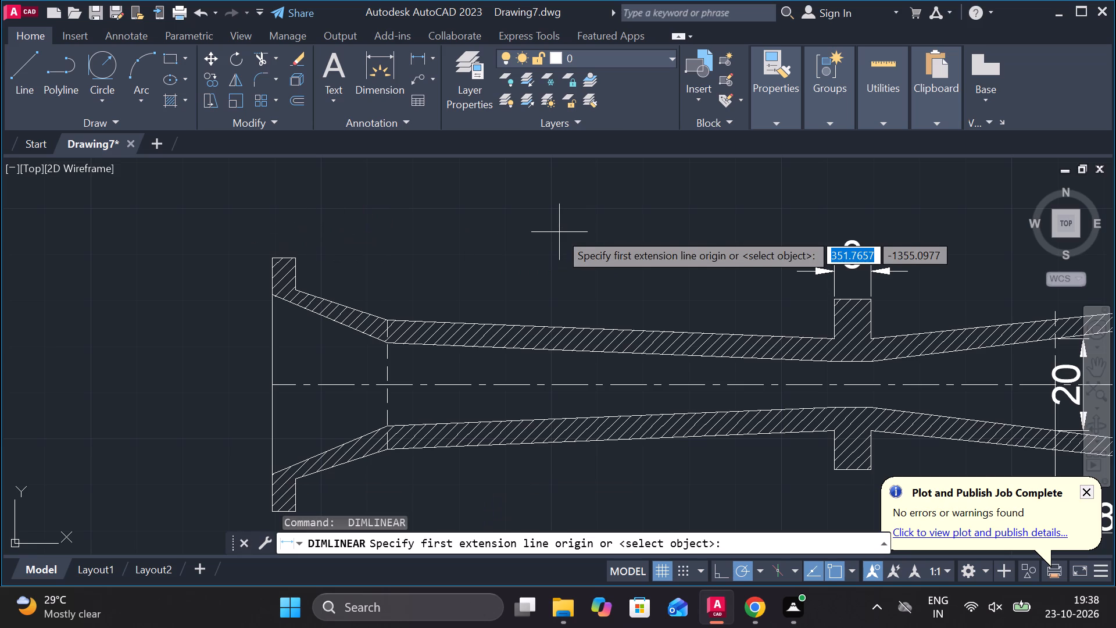
pyautogui.scroll(-1, 557, 238)
pyautogui.click(918, 288)
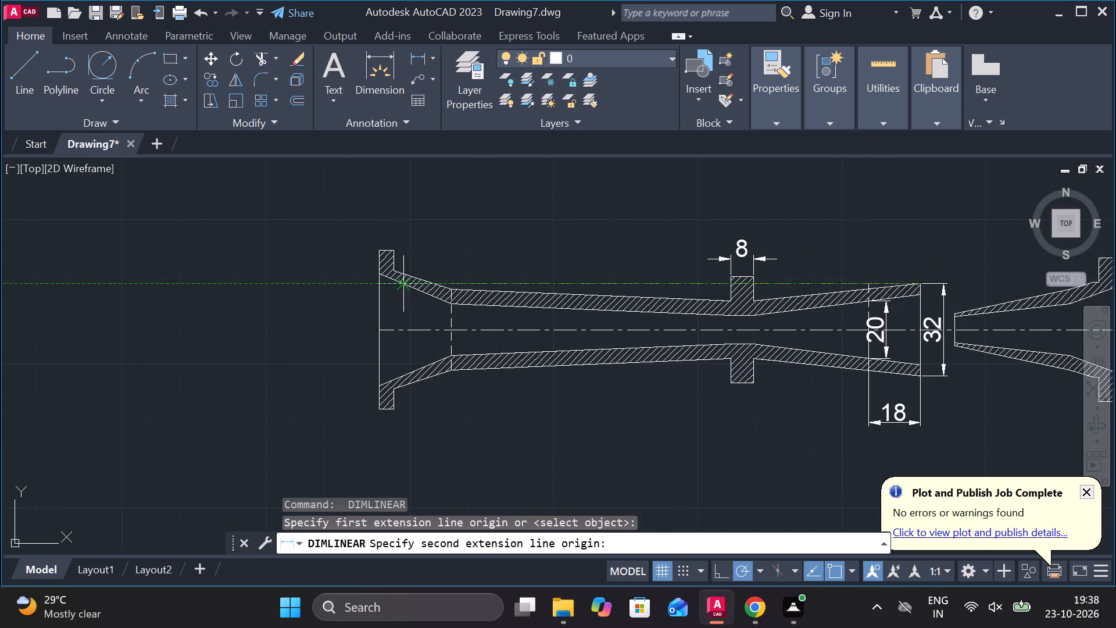
pyautogui.click(372, 293)
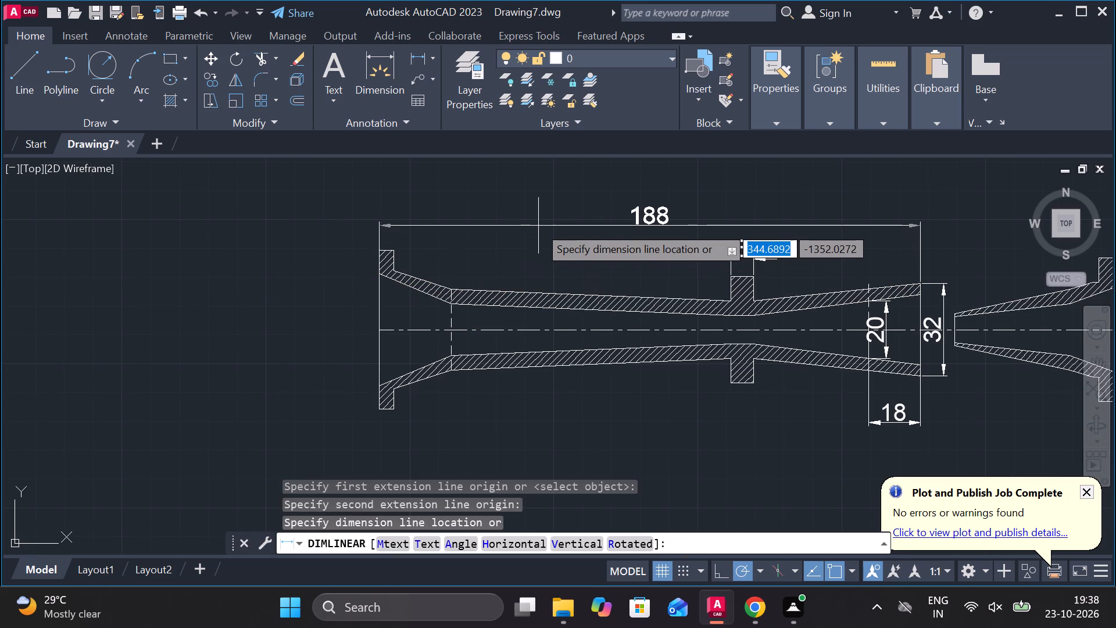
pyautogui.click(553, 217)
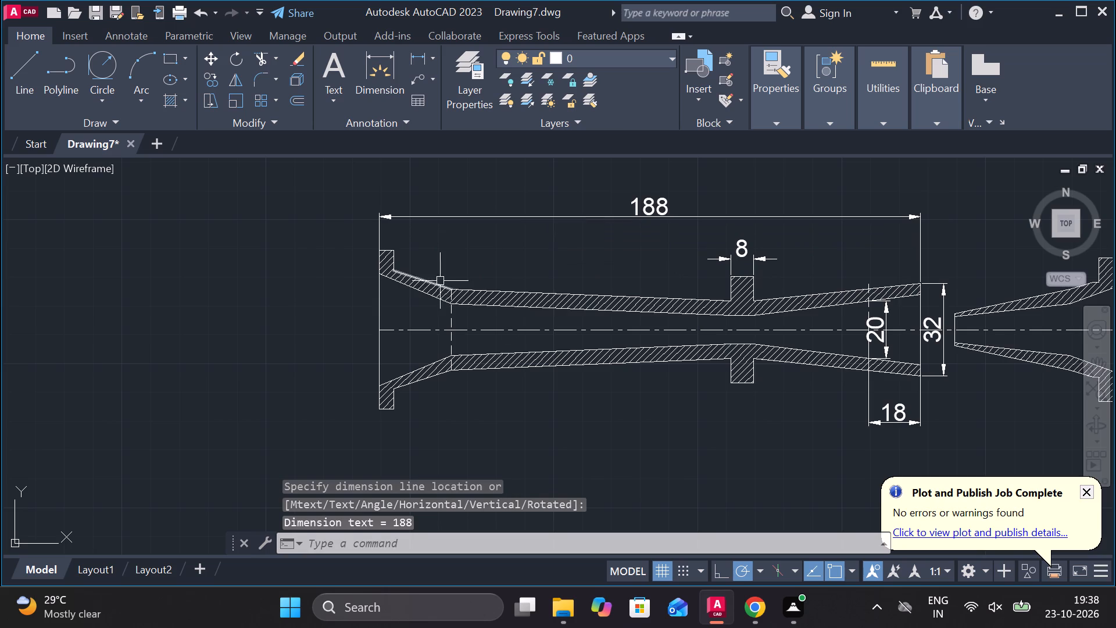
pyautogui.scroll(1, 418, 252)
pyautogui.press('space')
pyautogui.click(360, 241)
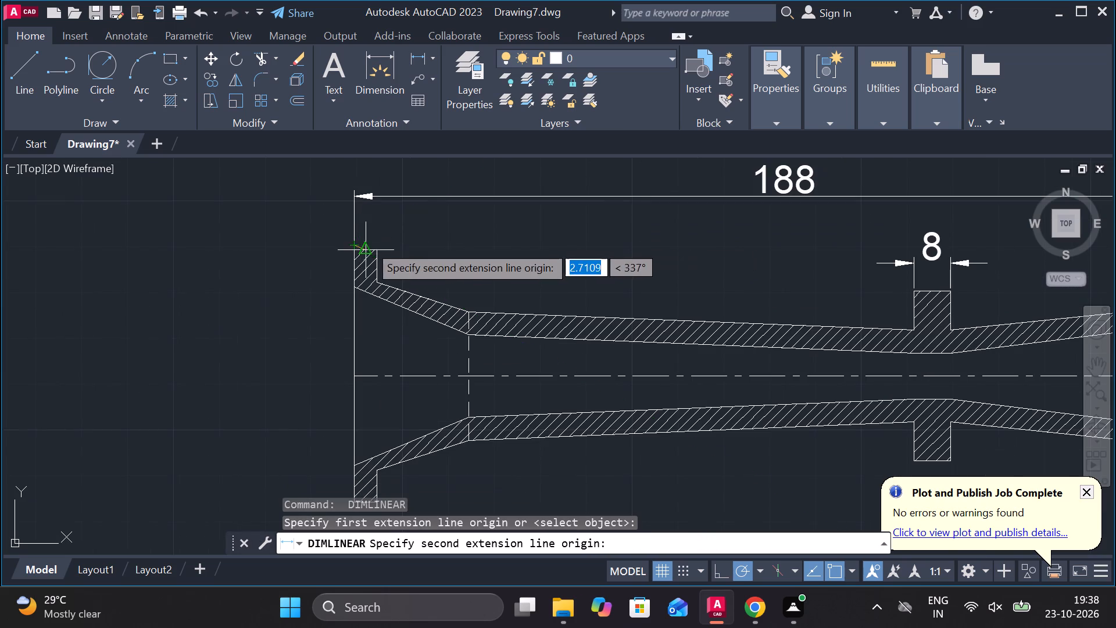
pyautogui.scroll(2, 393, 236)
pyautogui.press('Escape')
# Add a horizontal linear dimension of the nozzle's end flange thickness, placed between the flange and the overall length dimension.
pyautogui.press('space')
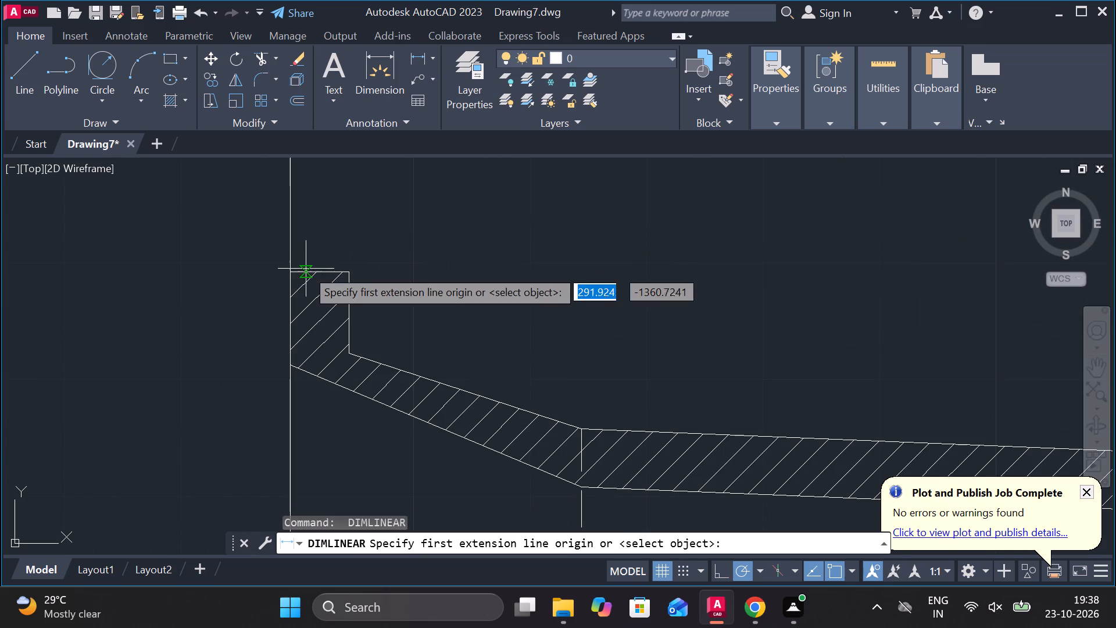
pyautogui.click(294, 269)
pyautogui.click(349, 270)
pyautogui.scroll(-2, 358, 224)
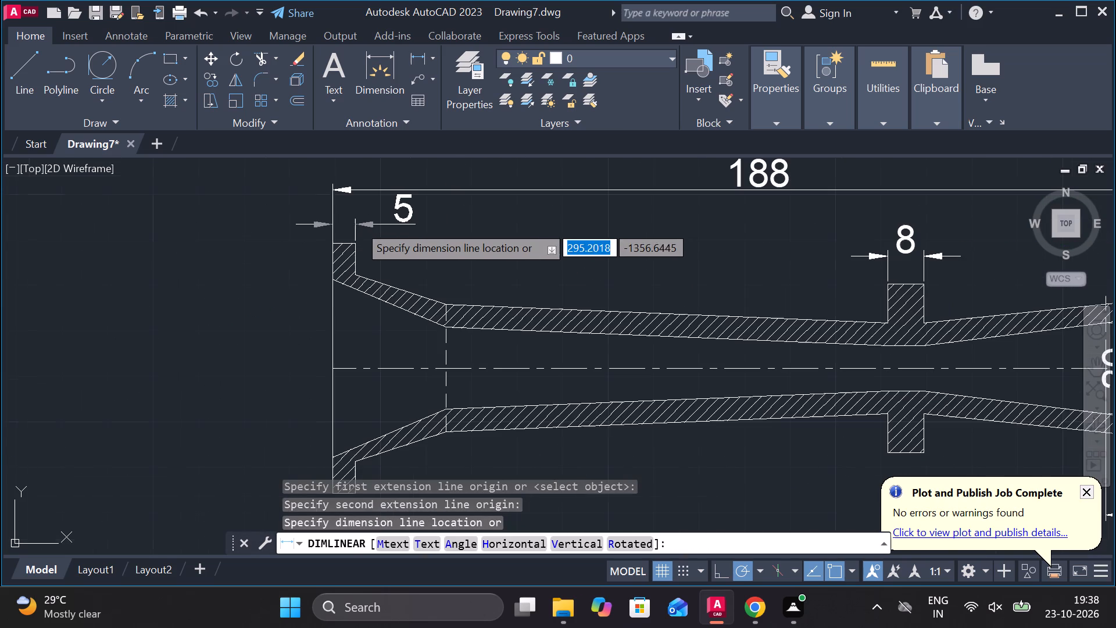
pyautogui.click(358, 227)
# Add a vertical linear dimension of the end flange's outer diameter, placed outside the nozzle's flanged face.
pyautogui.scroll(-1, 546, 256)
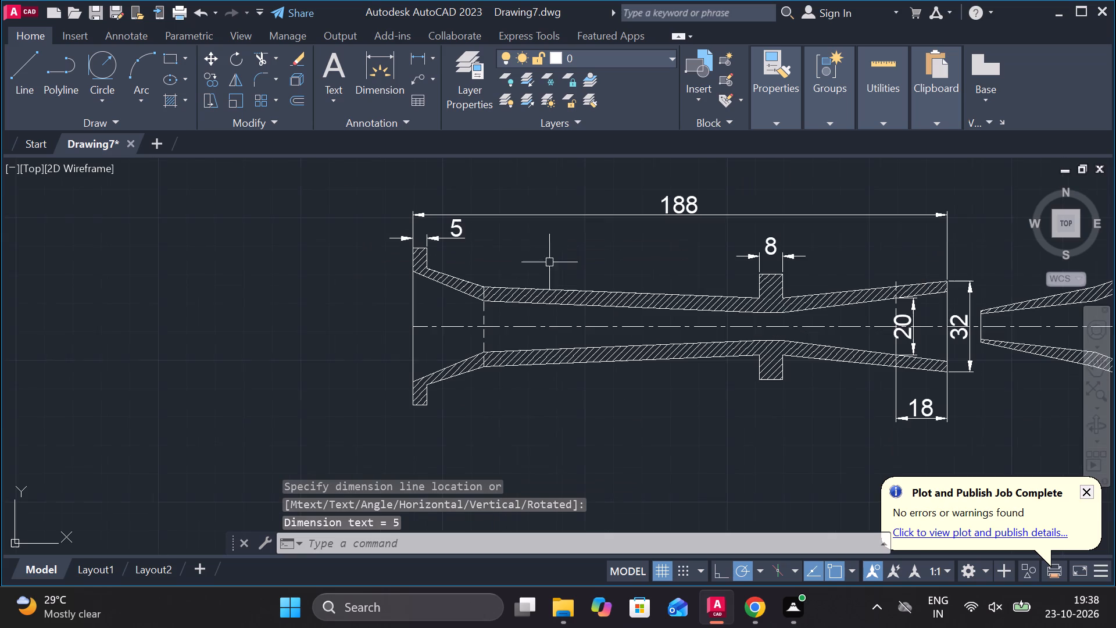
pyautogui.moveTo(442, 329); pyautogui.dragTo(553, 261, button='middle')
pyautogui.scroll(1, 538, 215)
pyautogui.scroll(-1, 447, 245)
pyautogui.scroll(1, 450, 238)
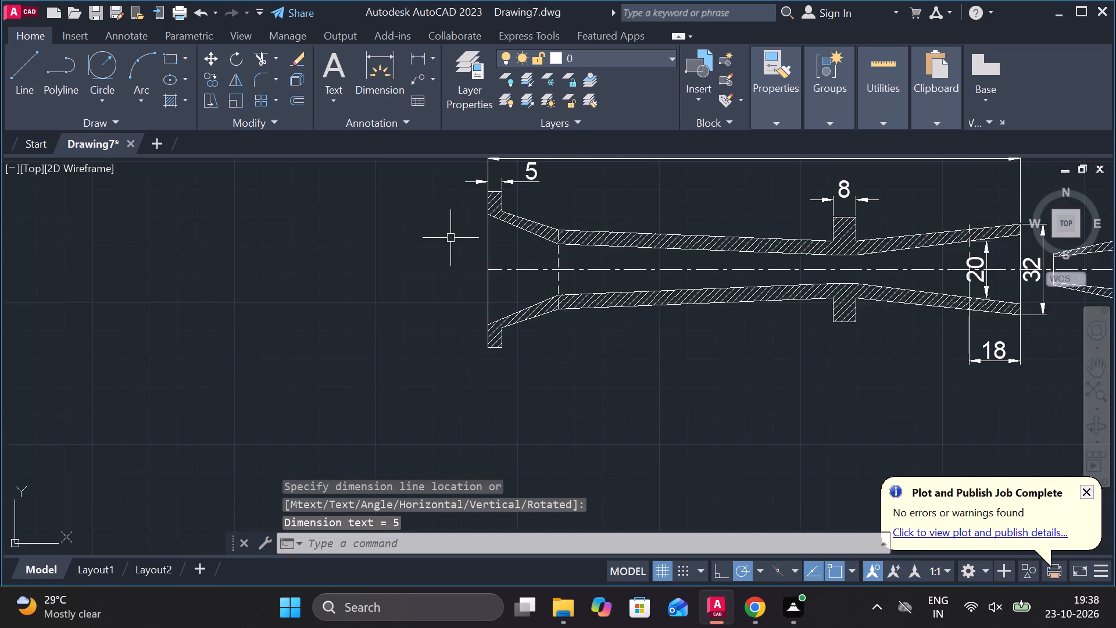
pyautogui.press('space')
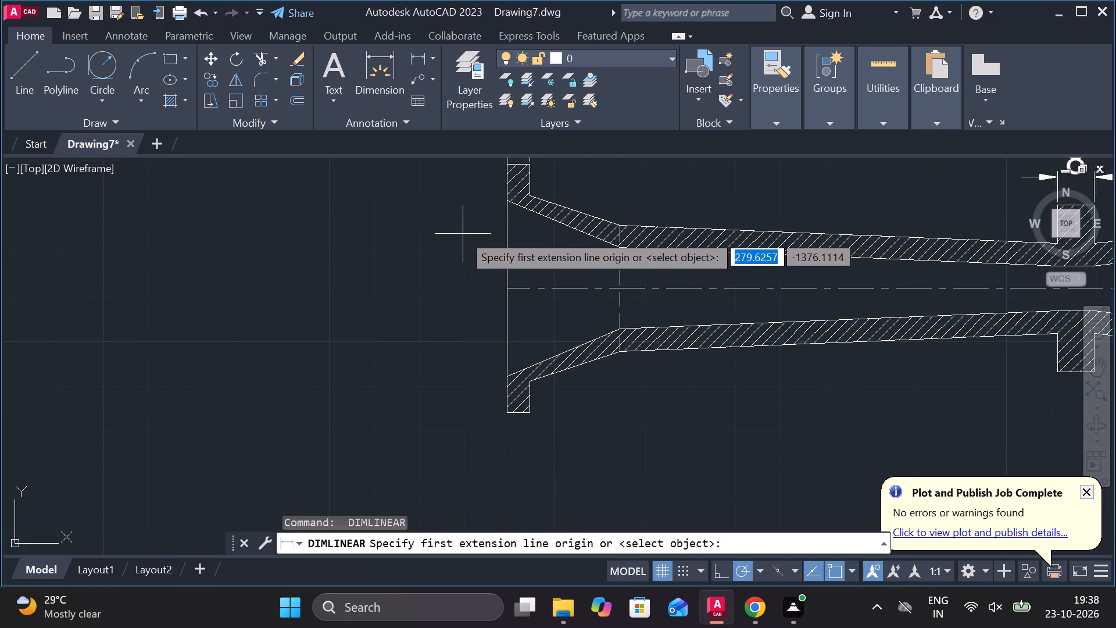
pyautogui.moveTo(498, 219); pyautogui.dragTo(489, 279, button='middle')
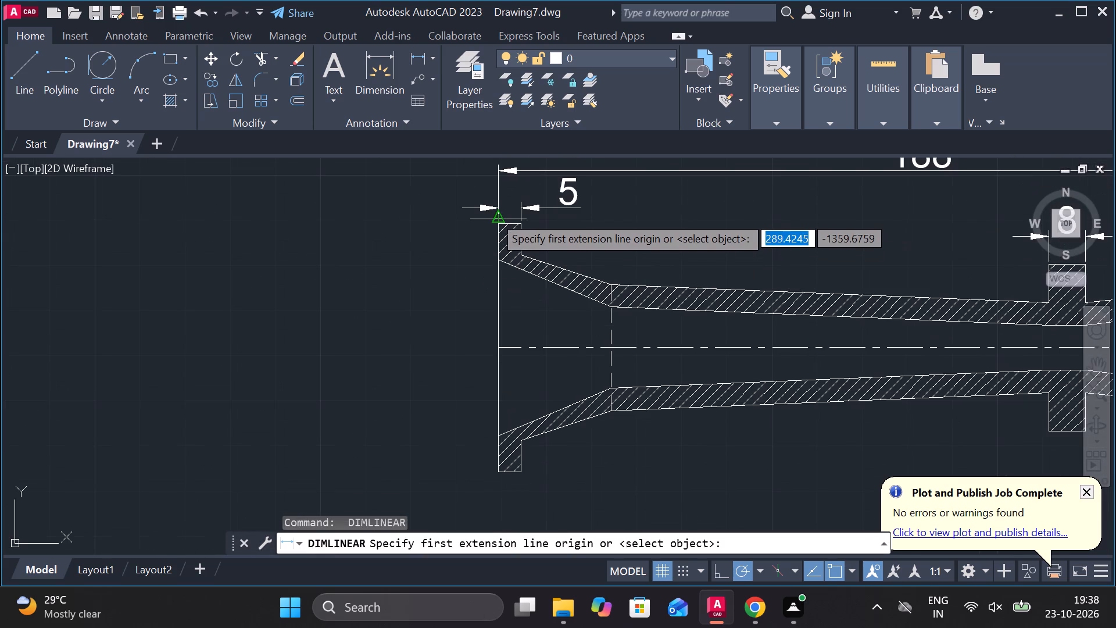
pyautogui.scroll(1, 493, 220)
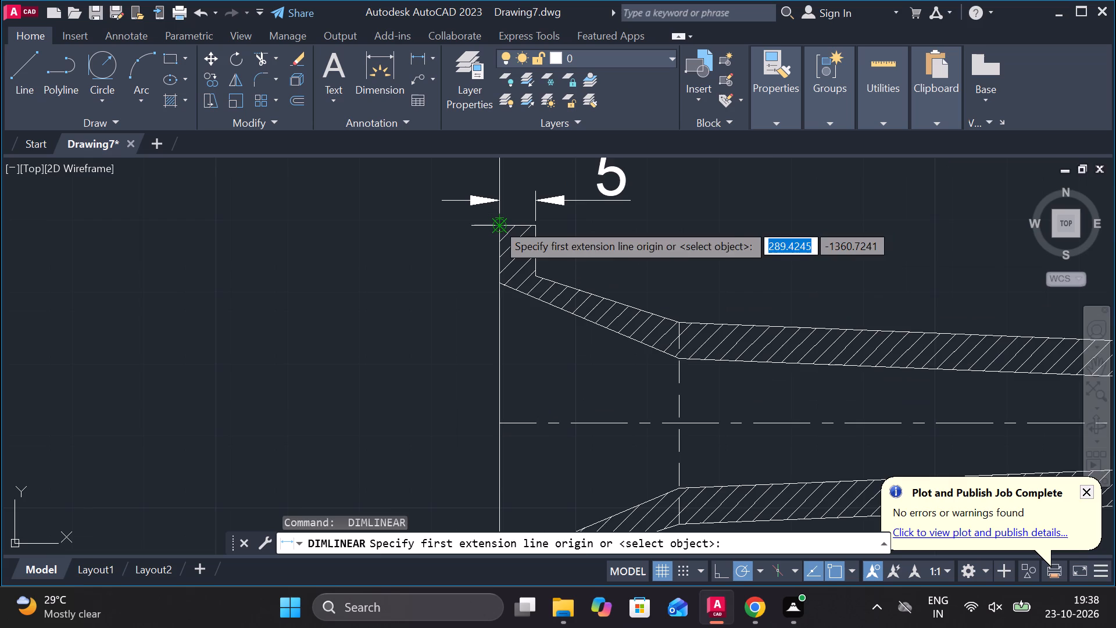
pyautogui.click(496, 223)
pyautogui.scroll(-2, 502, 264)
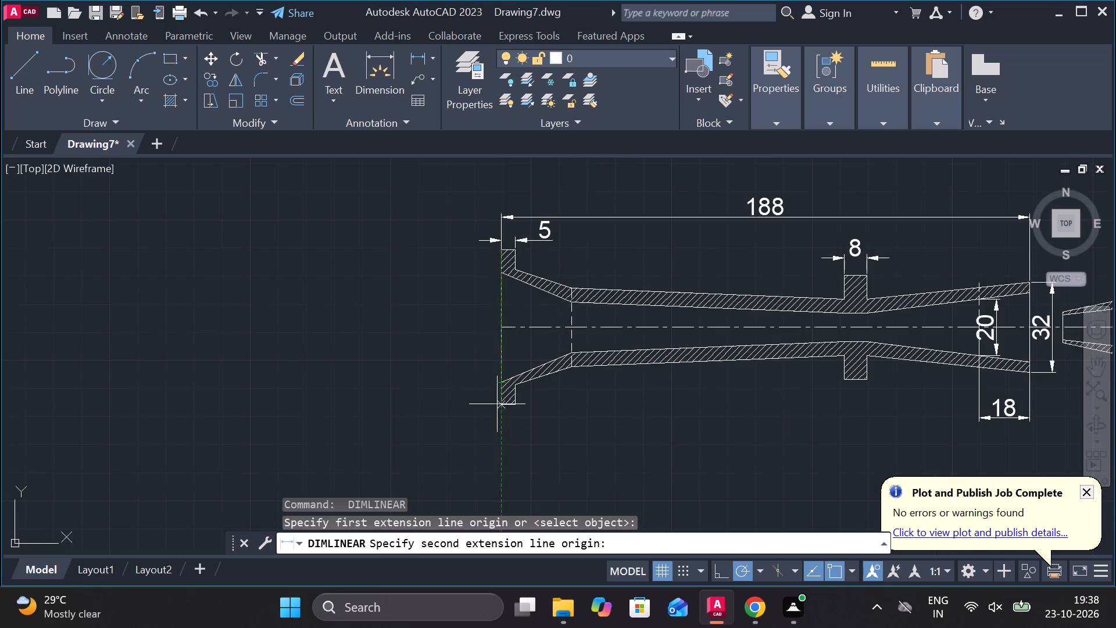
pyautogui.click(499, 406)
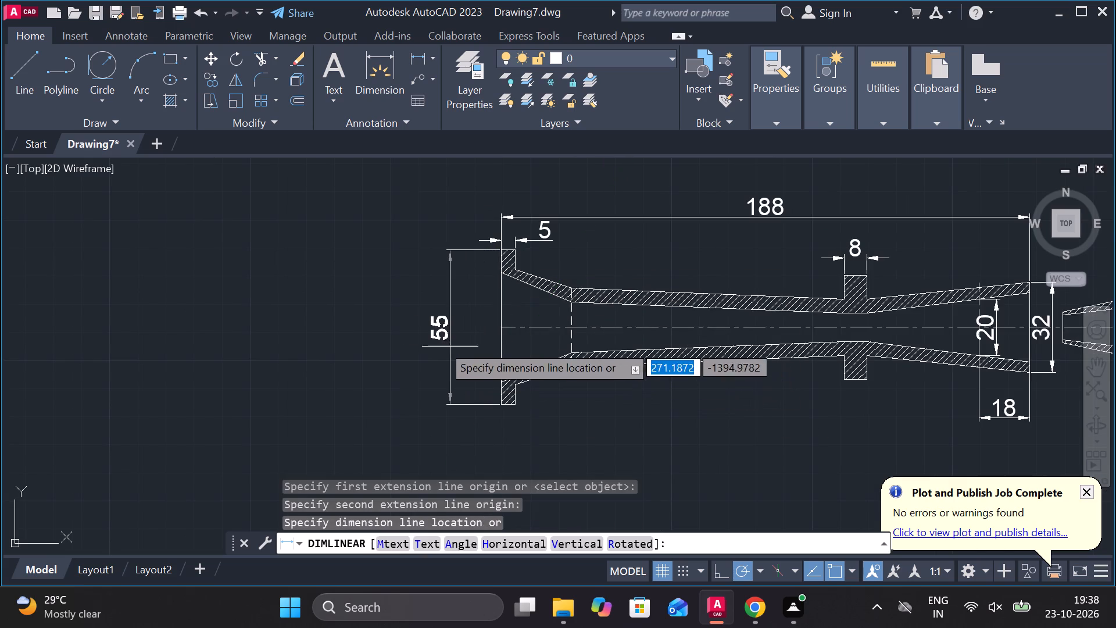
pyautogui.click(445, 340)
# Add a vertical linear dimension of the nozzle's bore diameter at the flanged face.
pyautogui.press('space')
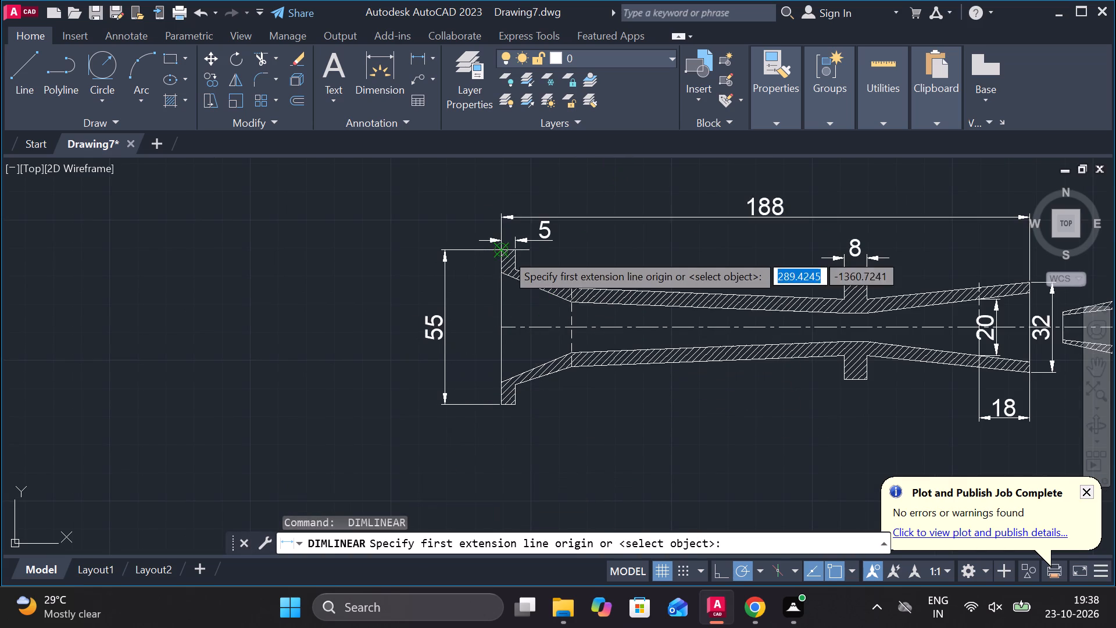
pyautogui.scroll(2, 506, 265)
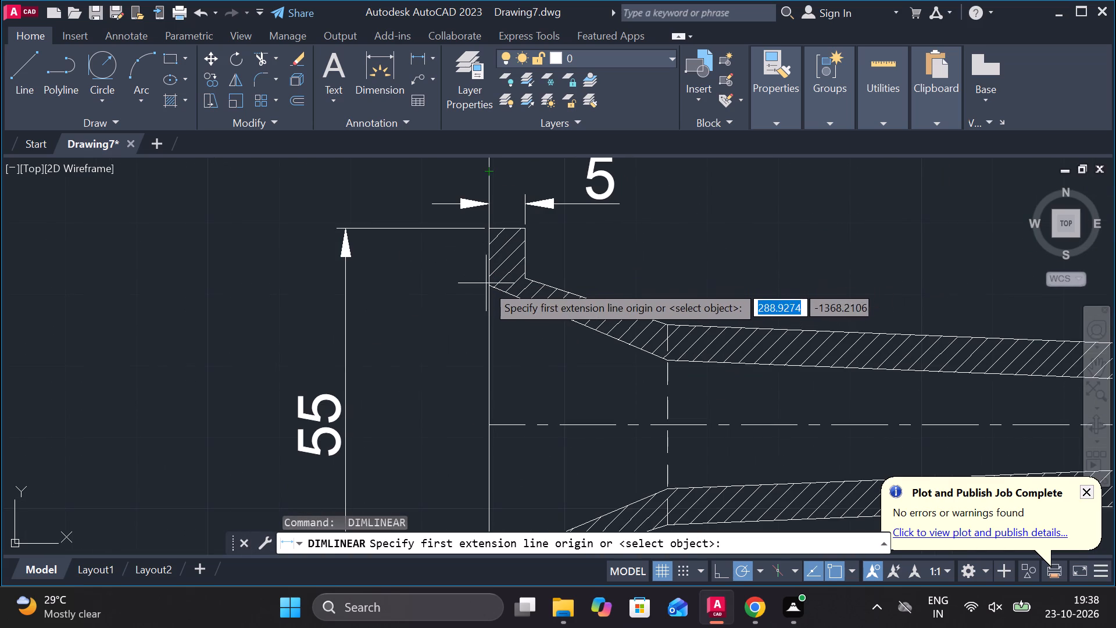
pyautogui.click(486, 288)
pyautogui.scroll(-2, 482, 302)
pyautogui.moveTo(487, 313); pyautogui.dragTo(487, 293, button='middle')
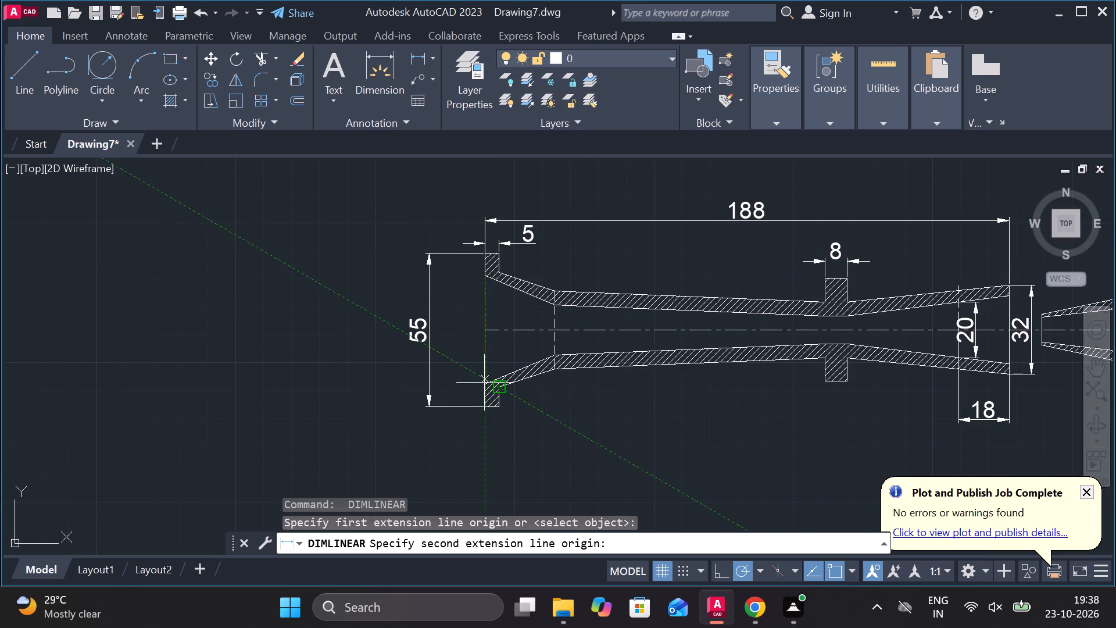
pyautogui.scroll(2, 486, 377)
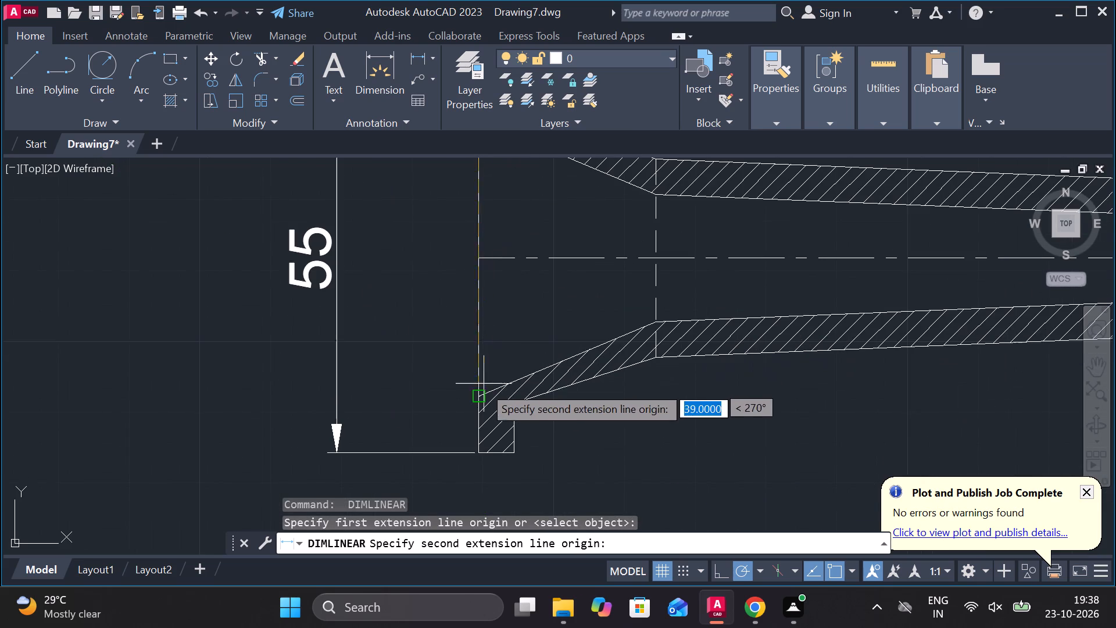
pyautogui.click(482, 391)
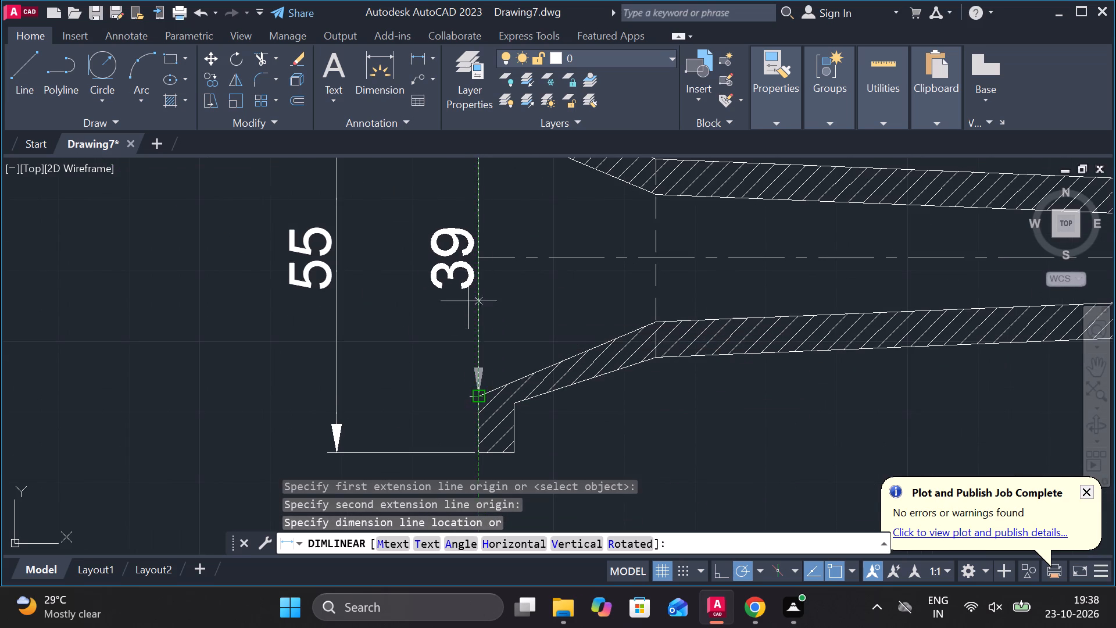
pyautogui.scroll(-2, 468, 297)
pyautogui.click(462, 294)
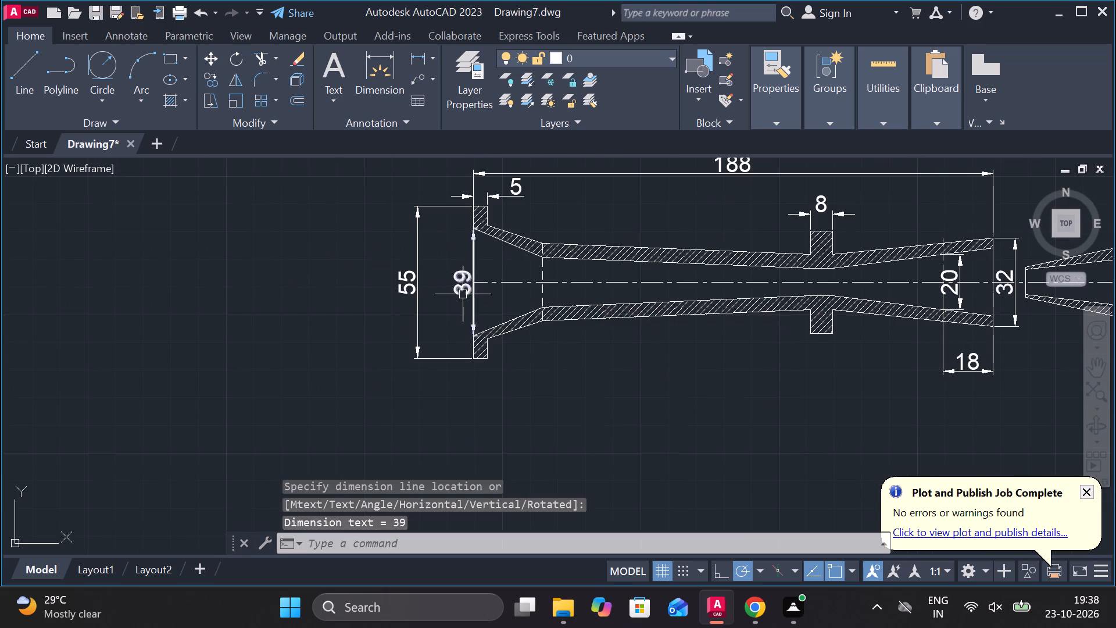
# Move the flanged-face bore diameter dimension outward, into the gap between the face and the flange's outer diameter dimension.
pyautogui.scroll(2, 464, 290)
pyautogui.click(464, 288)
pyautogui.click(461, 247)
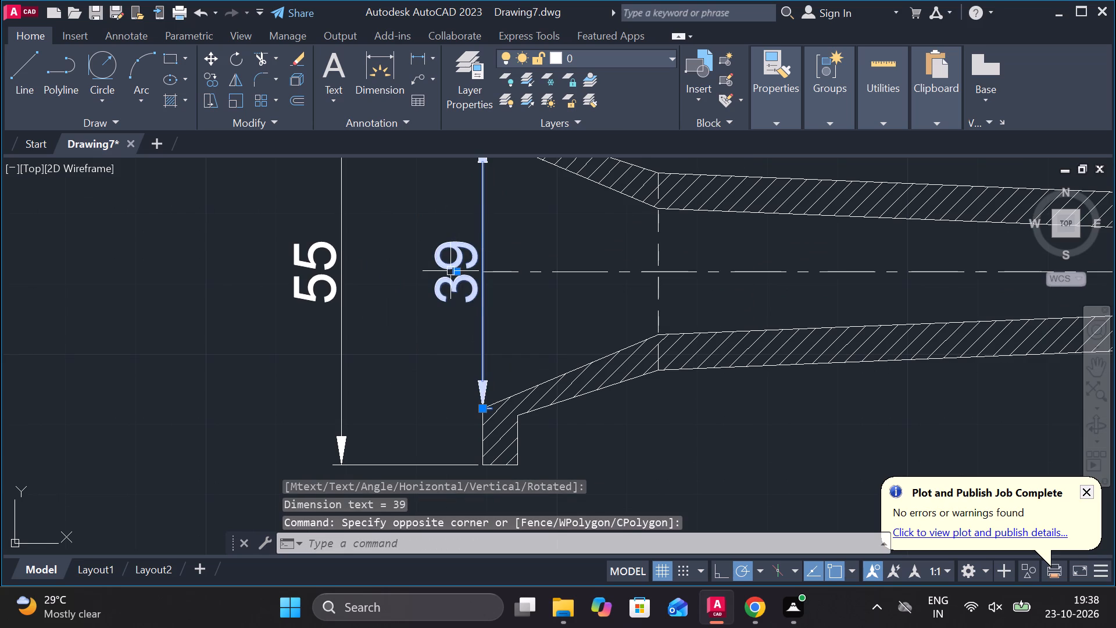
pyautogui.click(458, 271)
pyautogui.click(442, 271)
pyautogui.press('`')
pyautogui.scroll(-1, 503, 272)
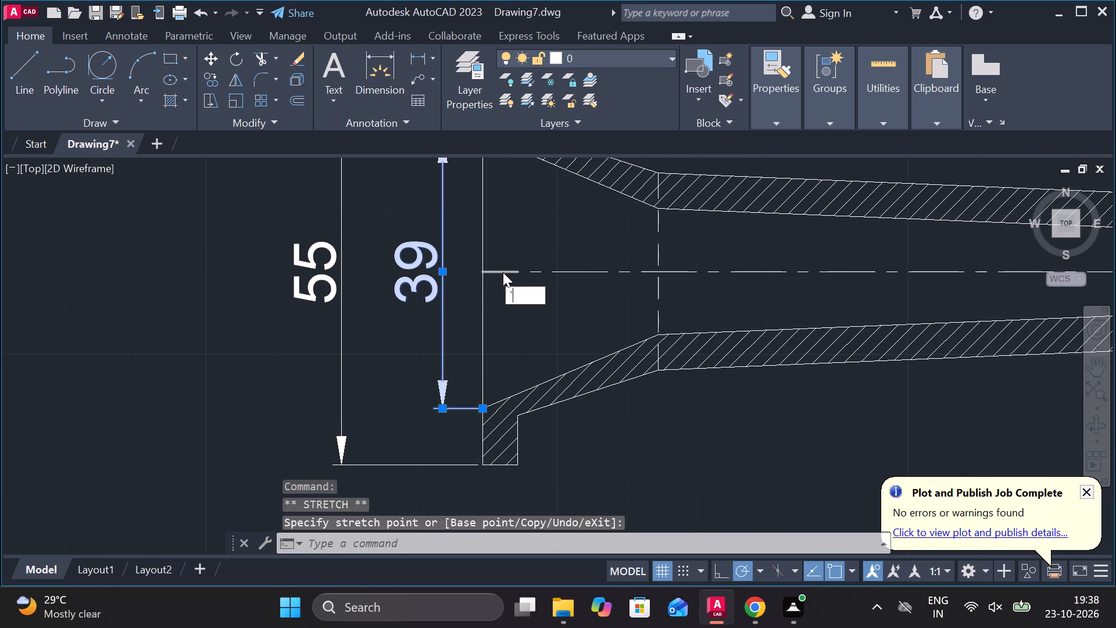
pyautogui.press('Escape')
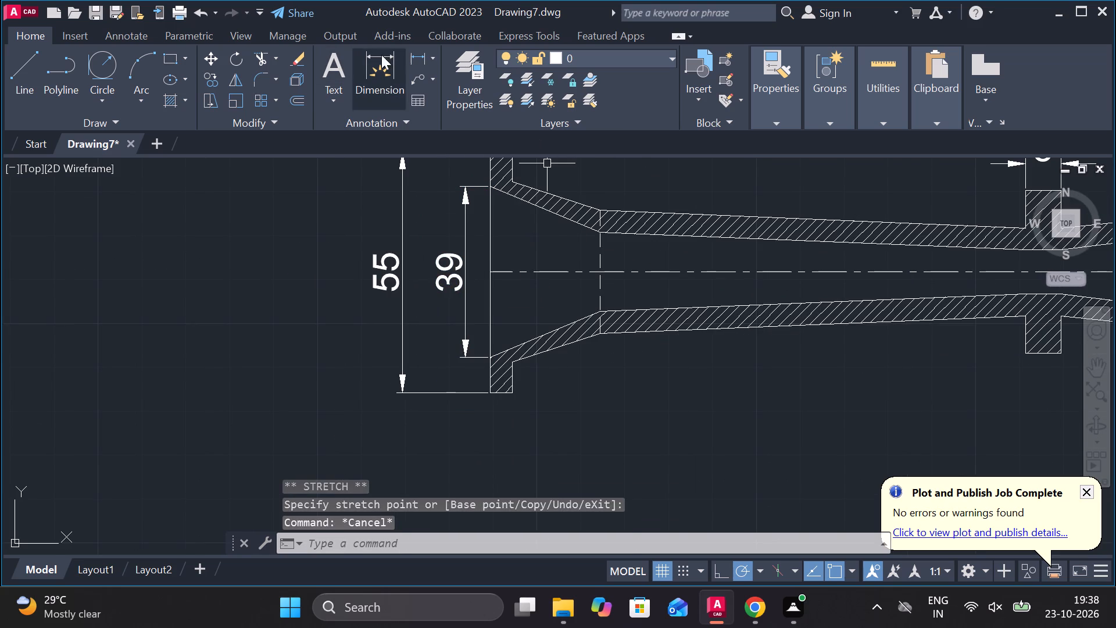
# Add a vertical linear dimension of the cone's outer diameter where it meets the flange, placed between the bore and flange diameter dimensions.
pyautogui.click(413, 60)
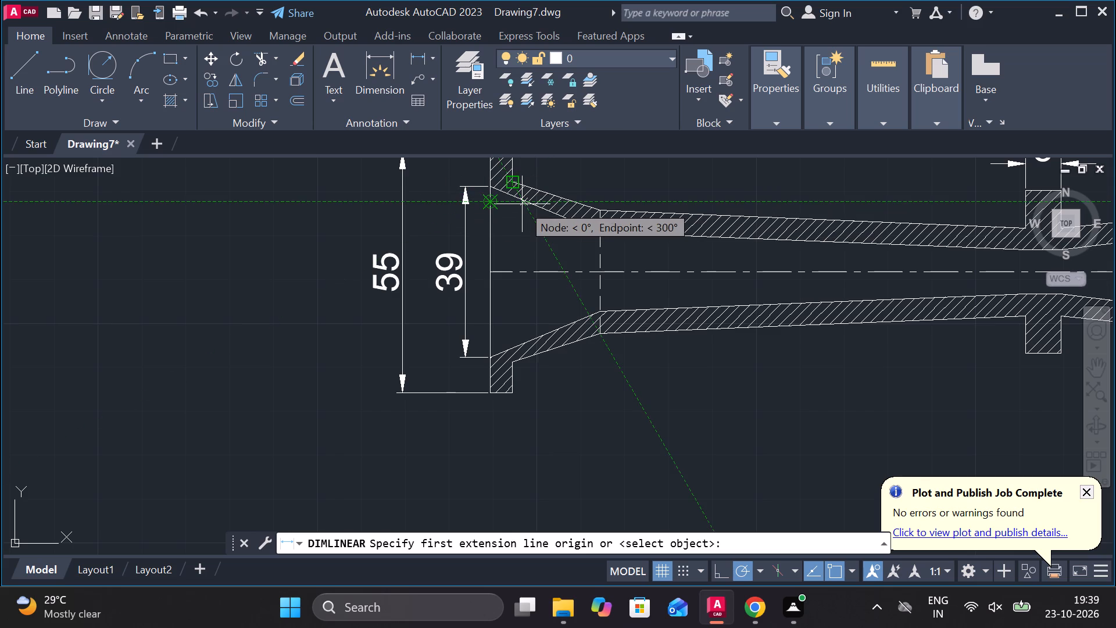
pyautogui.scroll(2, 509, 228)
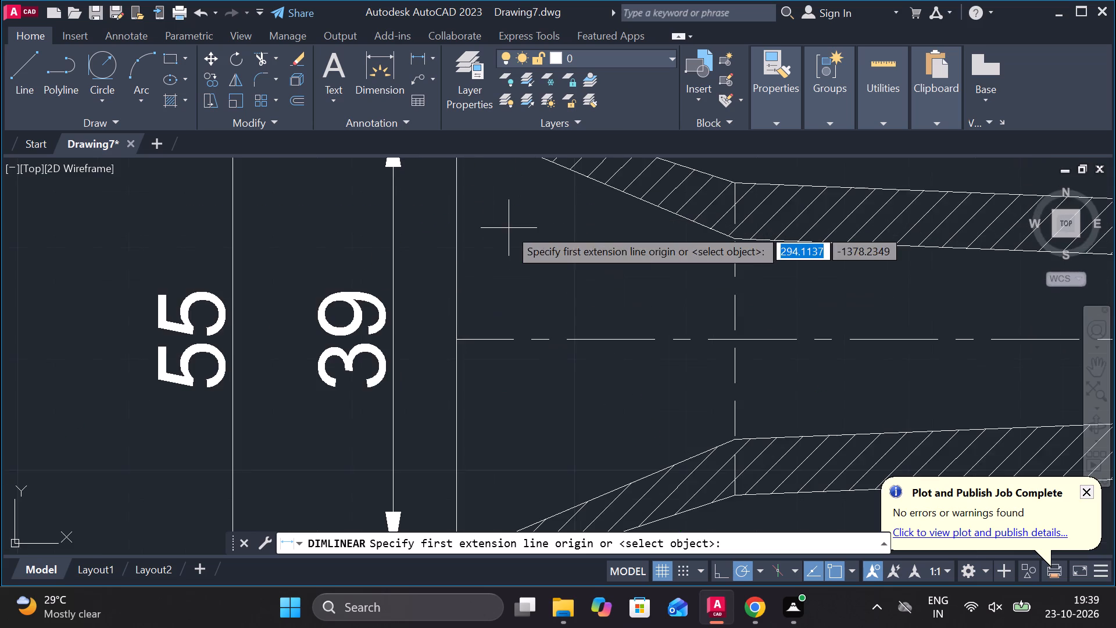
pyautogui.moveTo(509, 228); pyautogui.dragTo(523, 367, button='middle')
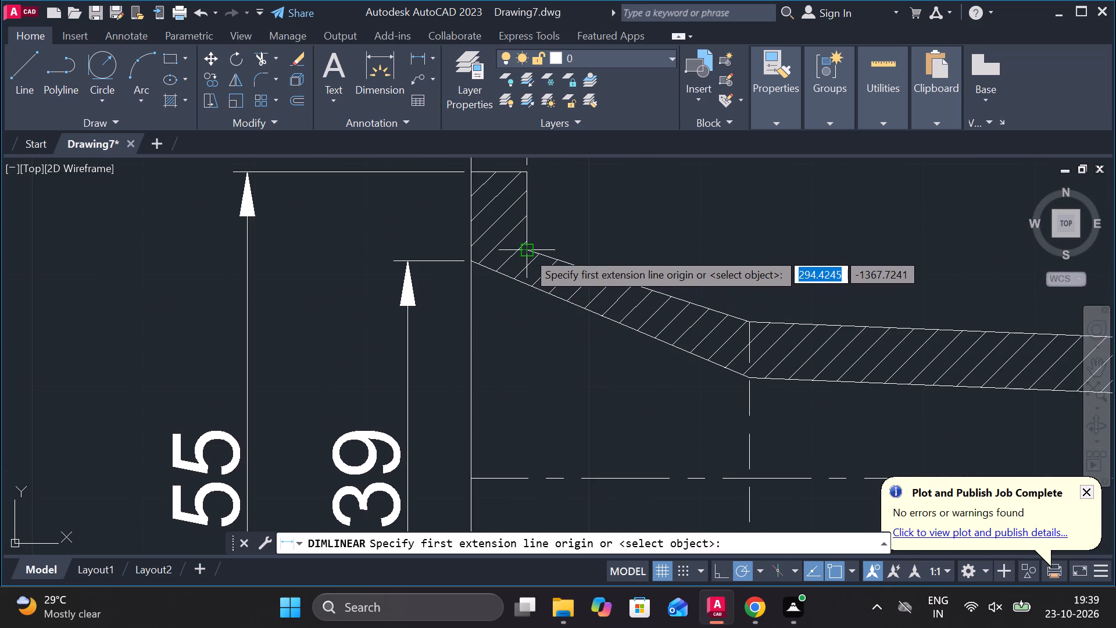
pyautogui.click(527, 251)
pyautogui.scroll(-2, 533, 282)
pyautogui.moveTo(546, 374); pyautogui.dragTo(528, 298, button='middle')
pyautogui.scroll(2, 538, 313)
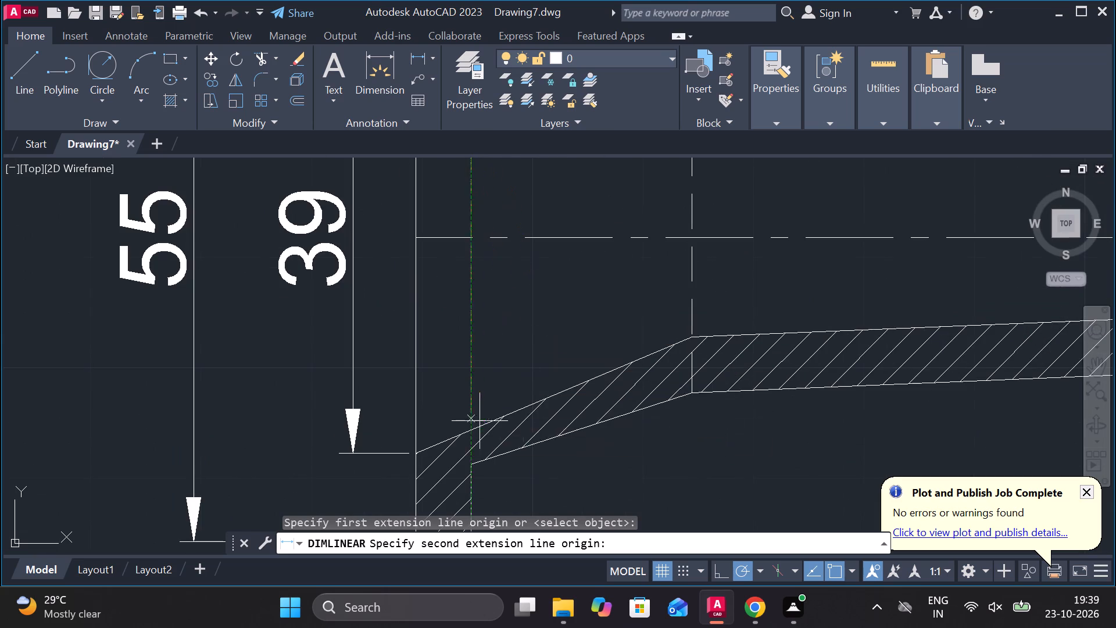
pyautogui.click(471, 461)
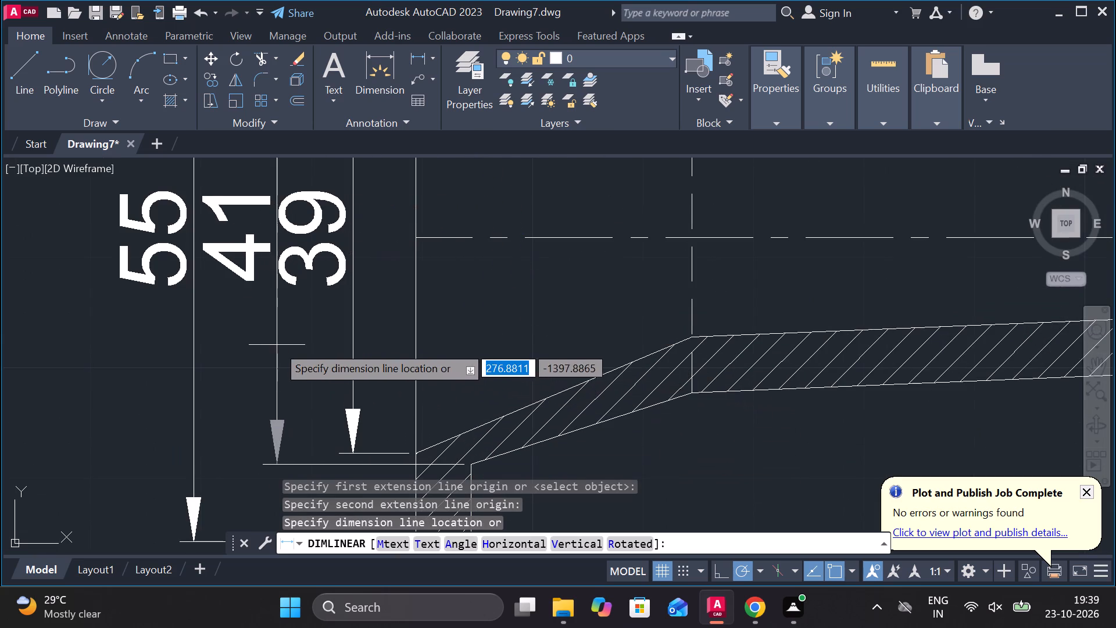
pyautogui.moveTo(291, 342); pyautogui.dragTo(451, 359, button='middle')
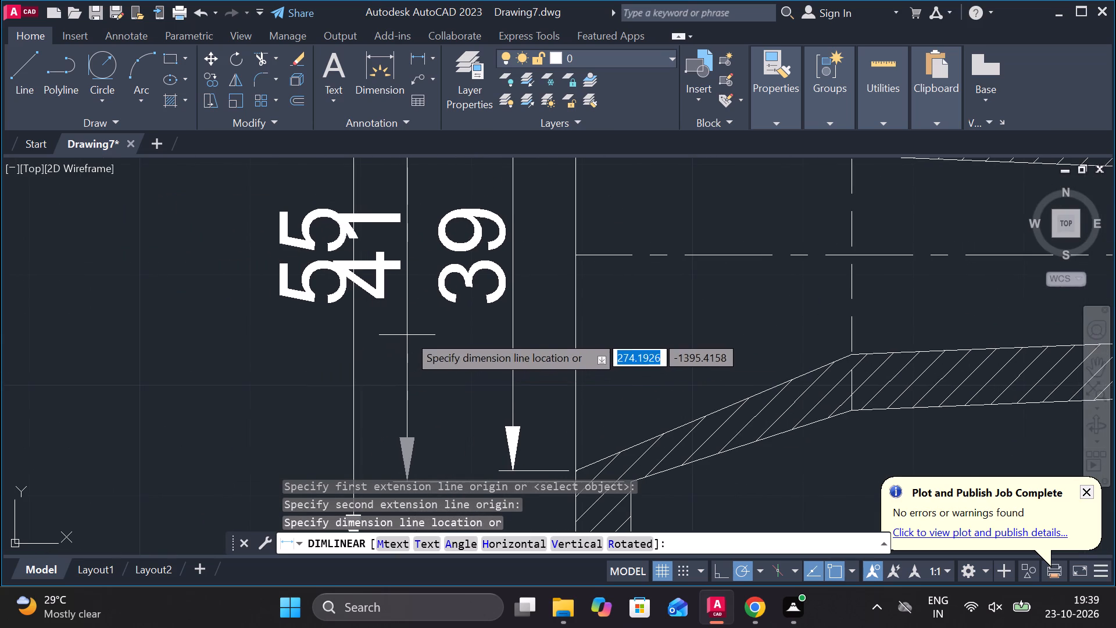
pyautogui.click(409, 334)
# Move the flange's outer diameter dimension and the cone's outer diameter dimension farther from the flanged face to separate their overlapping texts.
pyautogui.click(356, 324)
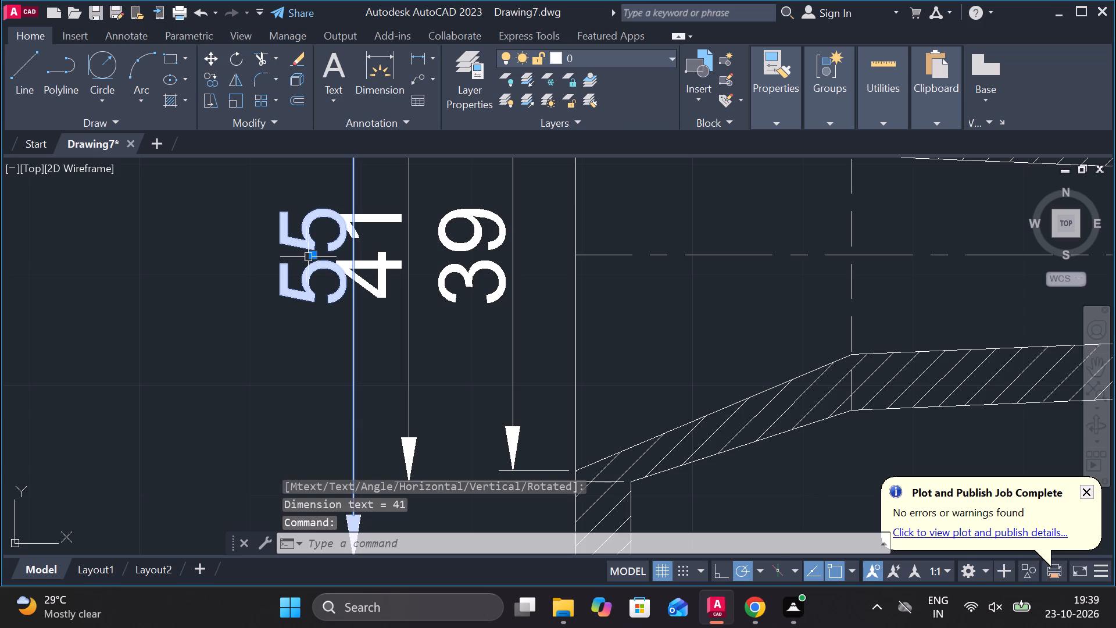
pyautogui.click(310, 257)
pyautogui.click(284, 258)
pyautogui.press('Escape')
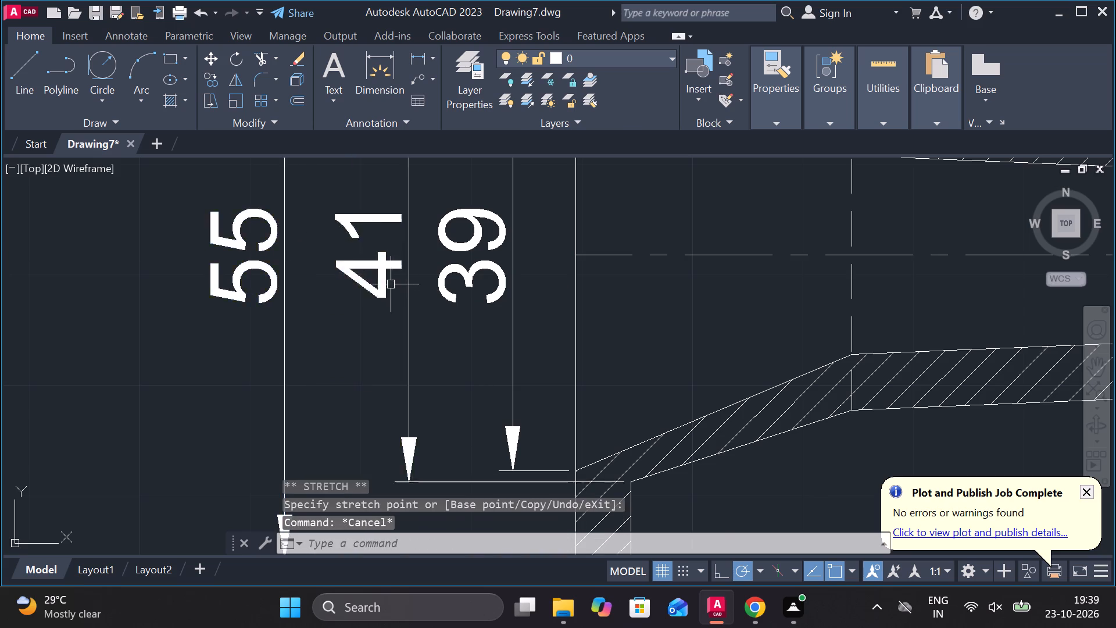
pyautogui.scroll(-2, 391, 284)
pyautogui.scroll(1, 404, 278)
pyautogui.click(388, 269)
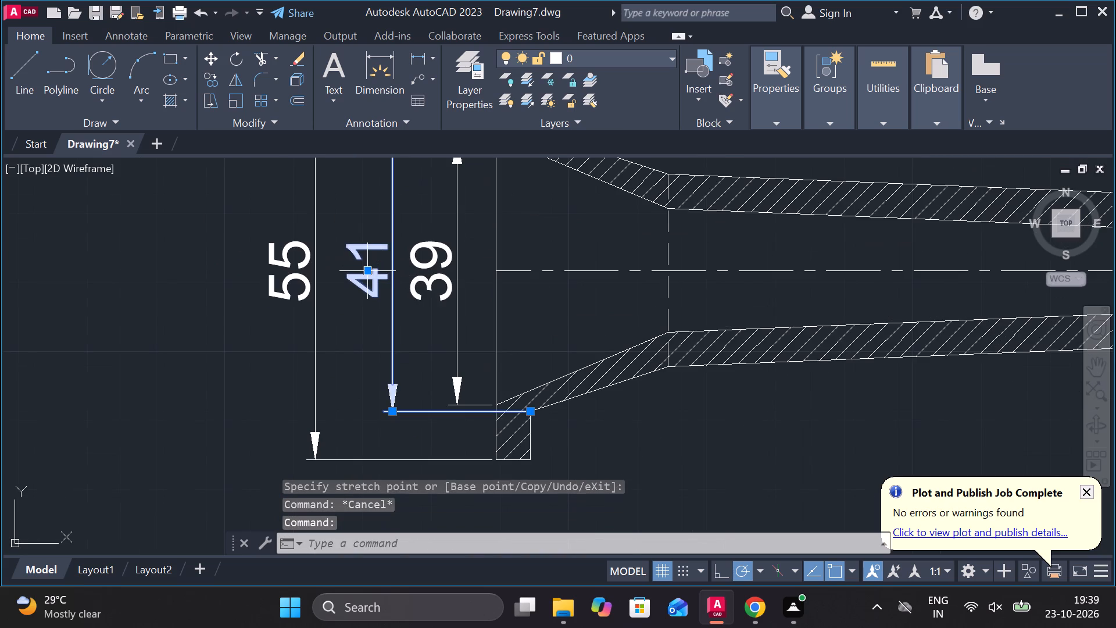
pyautogui.click(369, 270)
pyautogui.click(375, 270)
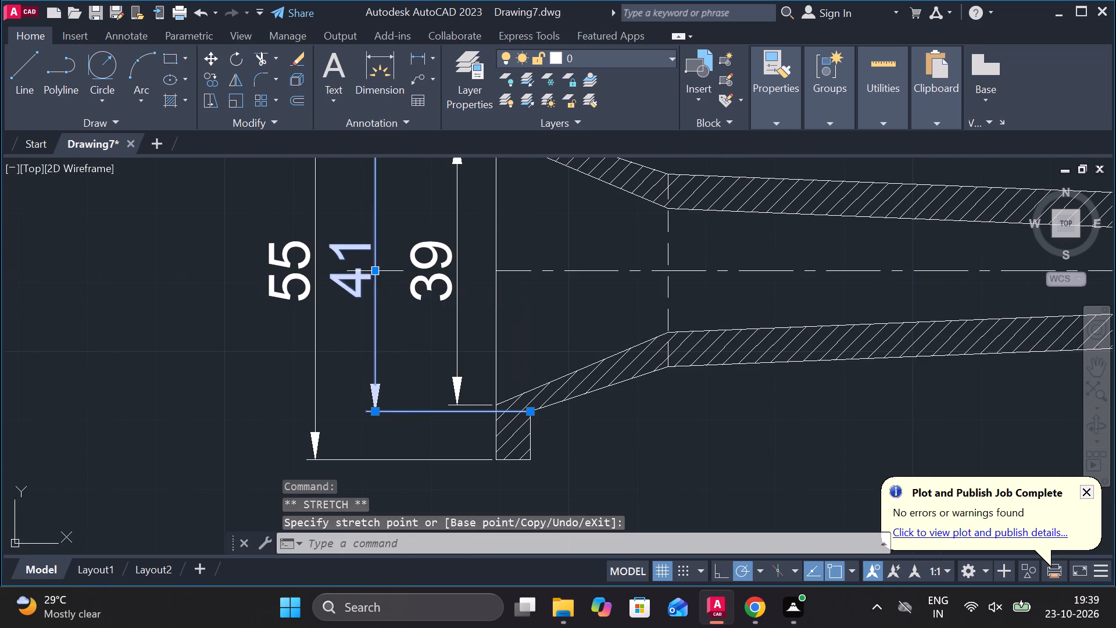
pyautogui.press('Escape')
# Add a vertical linear dimension of the nozzle's outer diameter at the cone's narrow end, placed inside the cone.
pyautogui.scroll(-1, 479, 305)
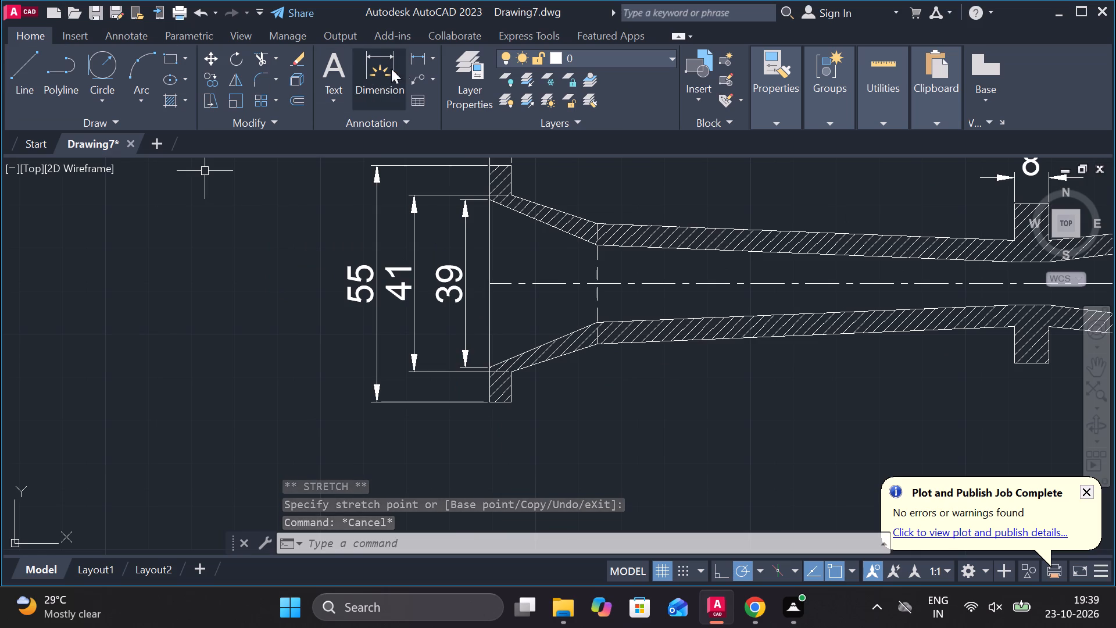
pyautogui.click(417, 59)
pyautogui.click(601, 219)
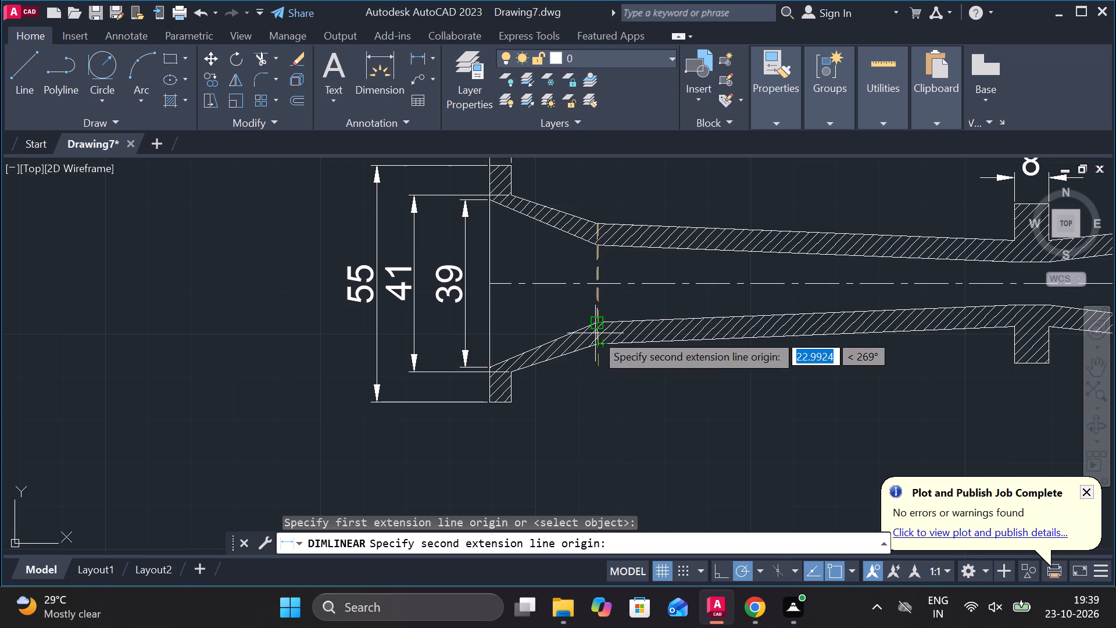
pyautogui.scroll(2, 595, 333)
pyautogui.click(595, 366)
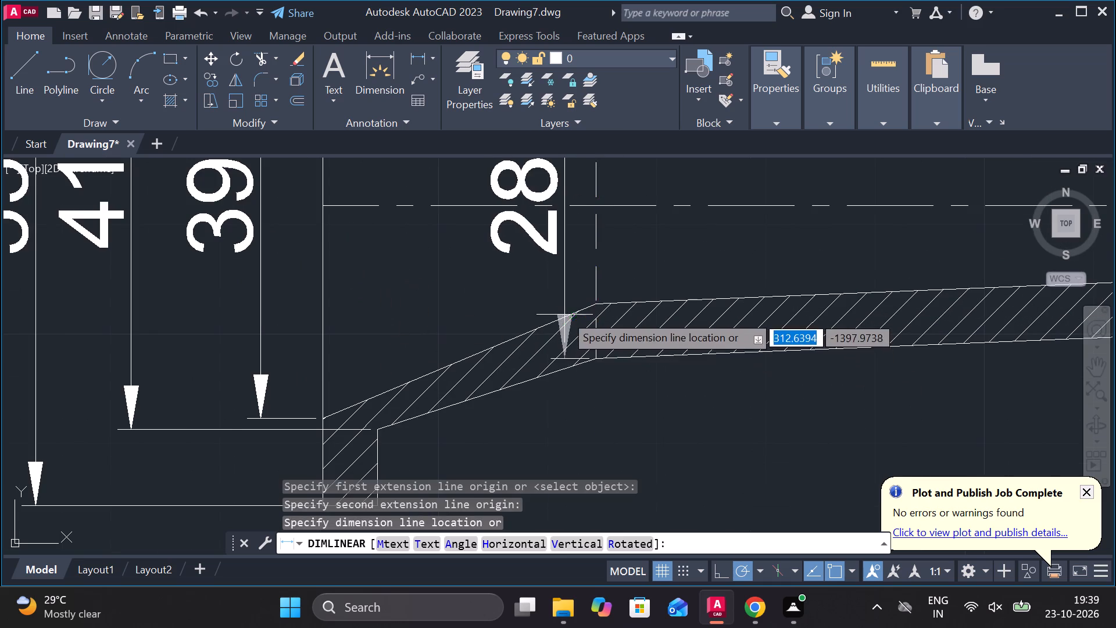
pyautogui.scroll(-2, 558, 301)
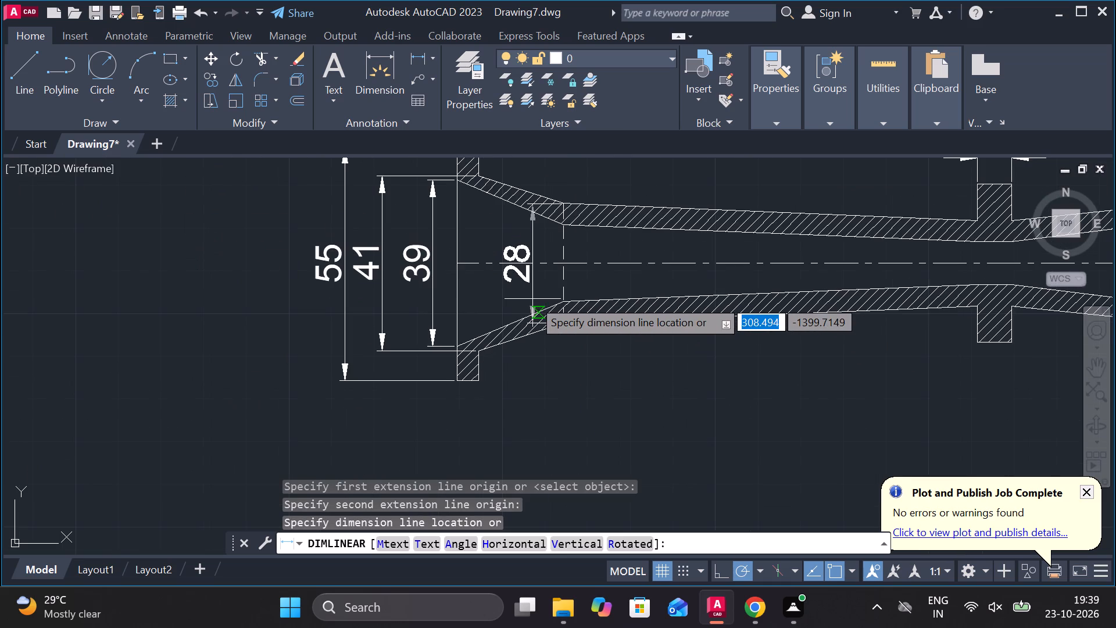
pyautogui.click(484, 294)
# Shift the outer diameter dimension inside the cone slightly toward the dashed line, clear of the flanged face line.
pyautogui.click(482, 263)
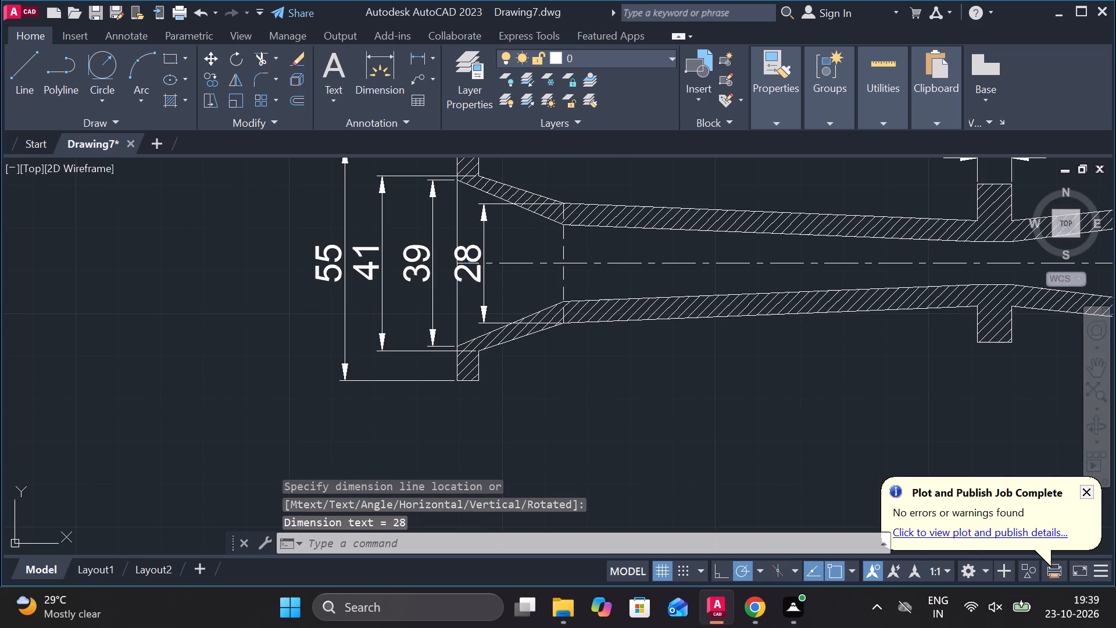
pyautogui.click(466, 263)
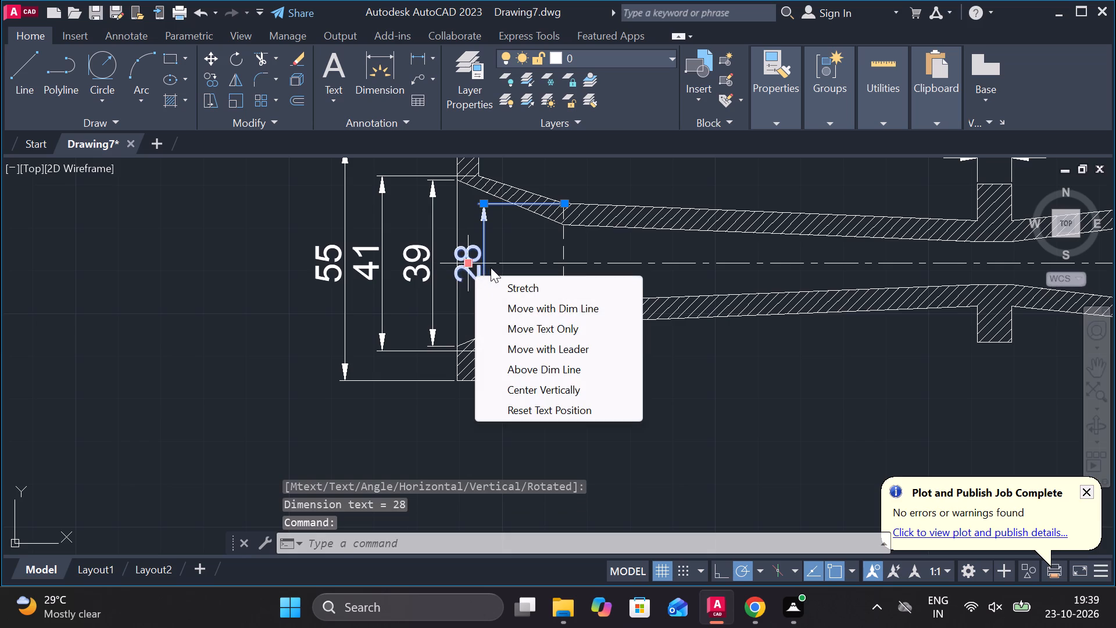
pyautogui.press('Escape')
pyautogui.click(468, 265)
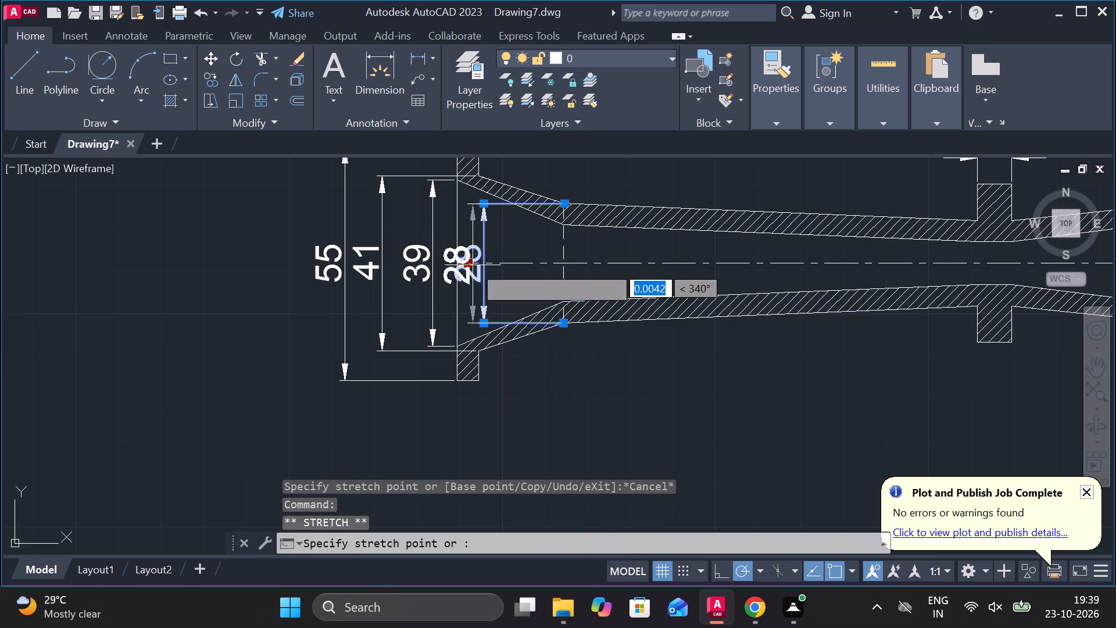
pyautogui.click(498, 269)
pyautogui.press('Escape')
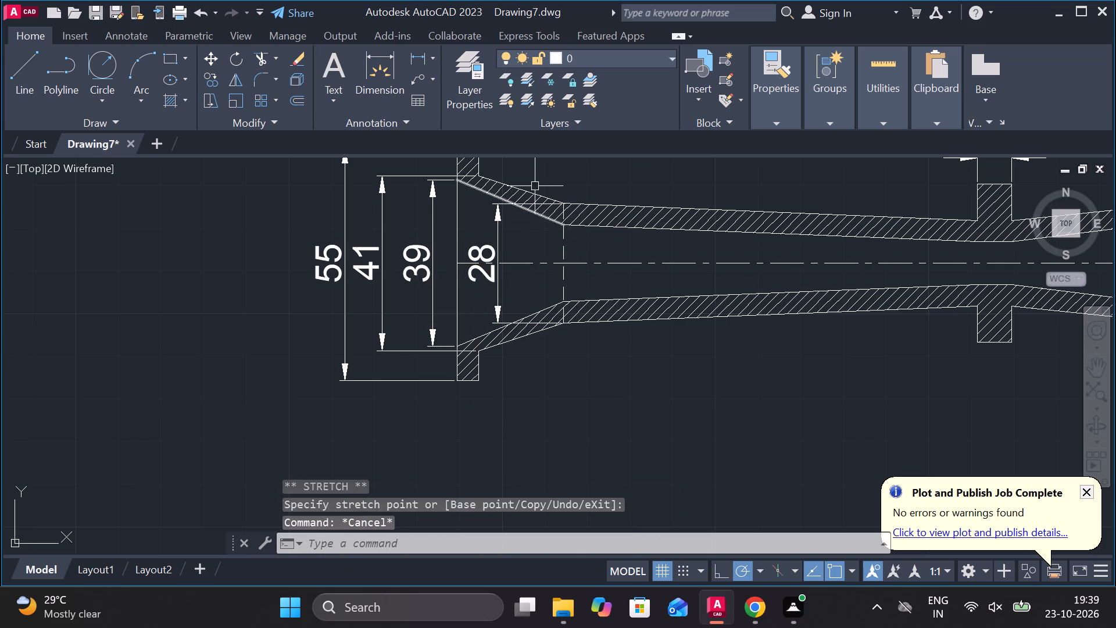
# Add a vertical linear dimension of the bore diameter at the dashed line, placed just inside the cone.
pyautogui.click(424, 58)
pyautogui.scroll(1, 598, 251)
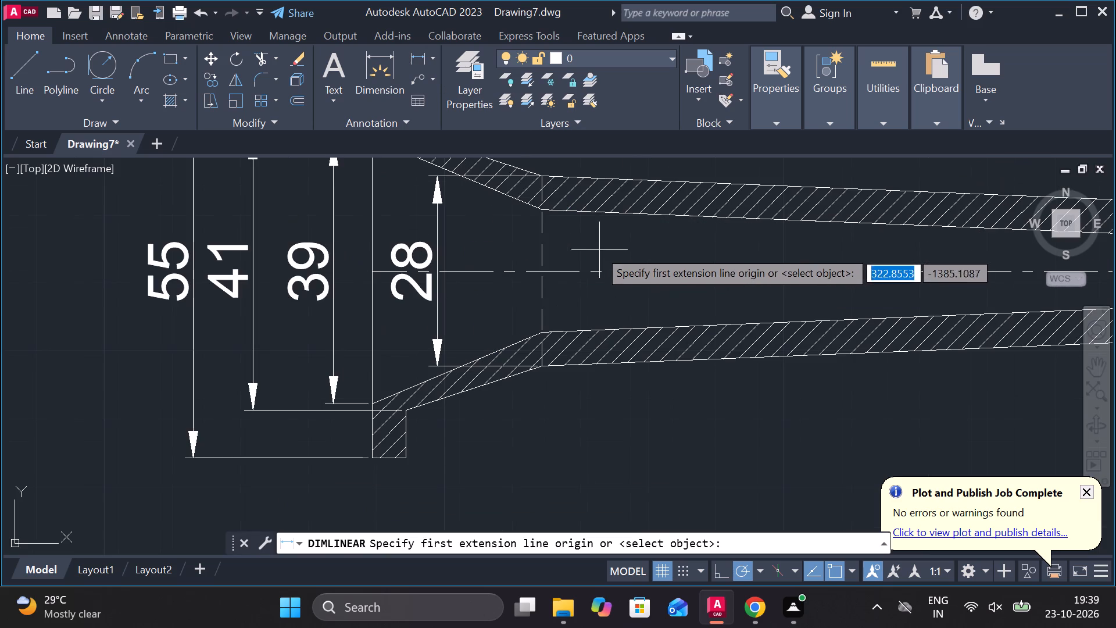
pyautogui.click(548, 211)
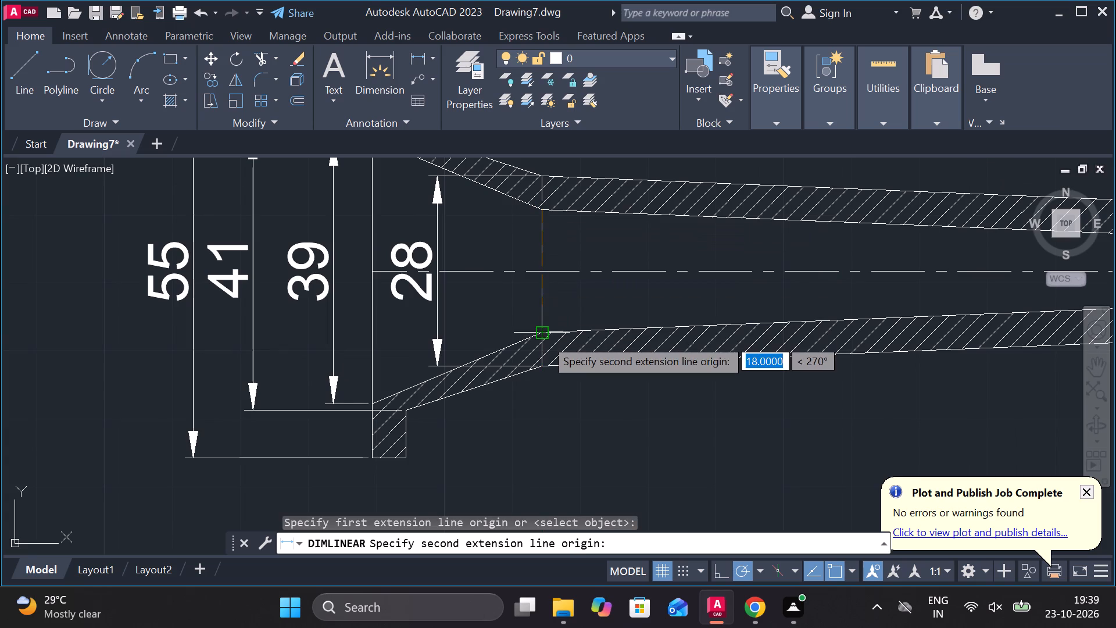
pyautogui.click(545, 338)
pyautogui.click(507, 305)
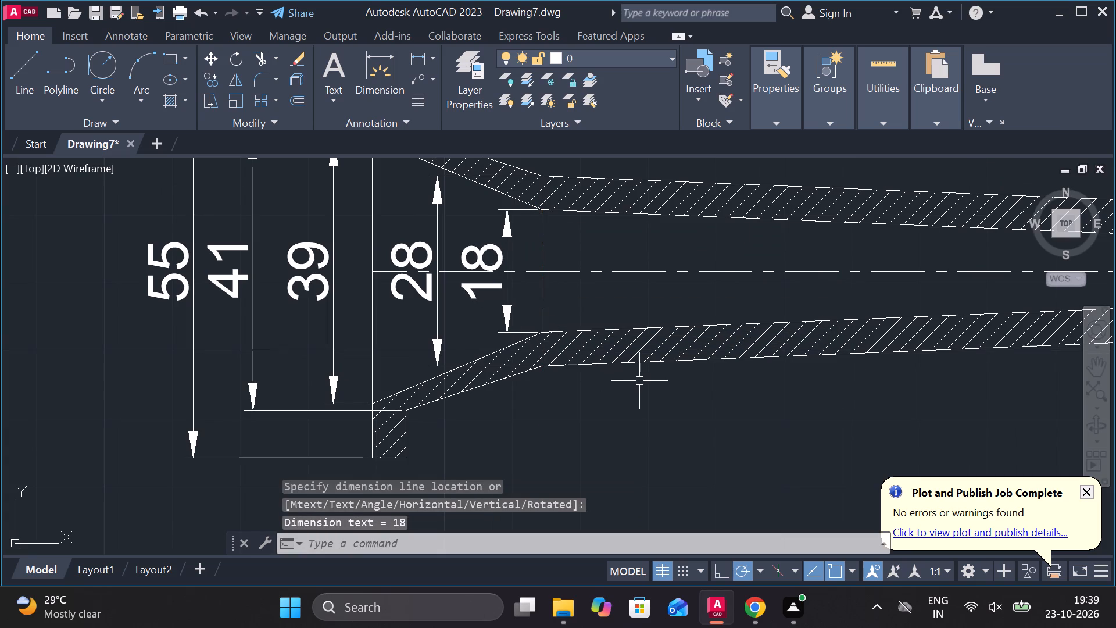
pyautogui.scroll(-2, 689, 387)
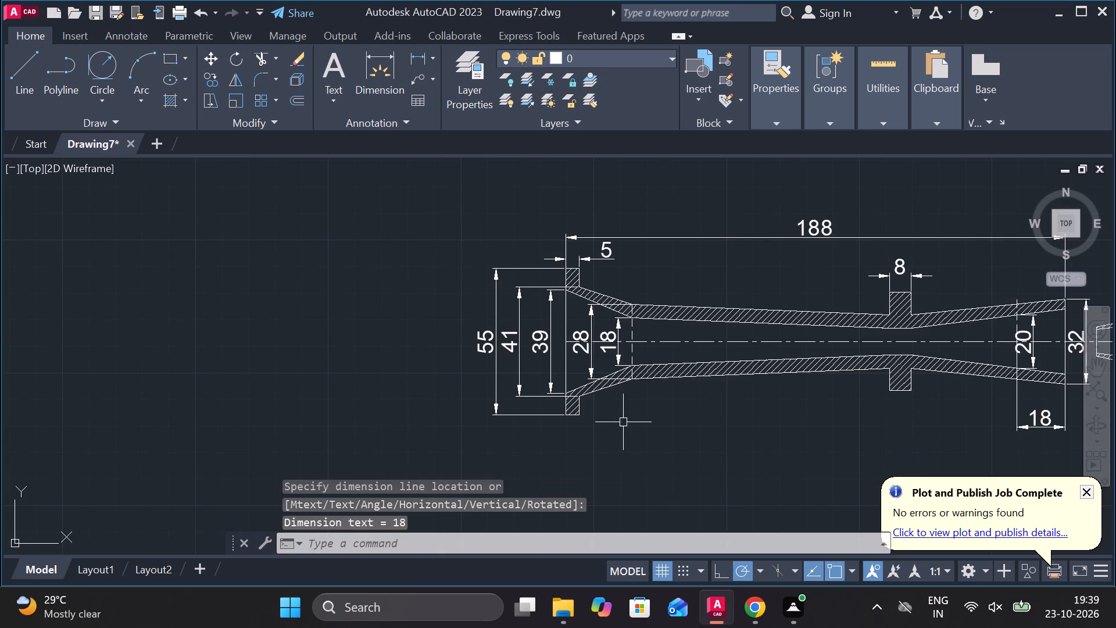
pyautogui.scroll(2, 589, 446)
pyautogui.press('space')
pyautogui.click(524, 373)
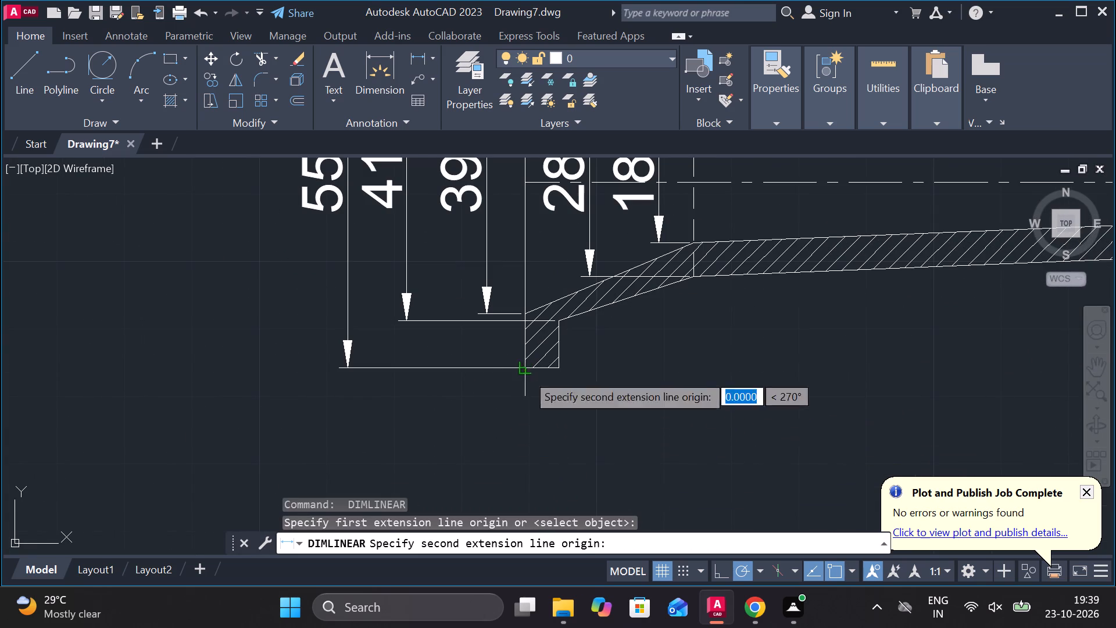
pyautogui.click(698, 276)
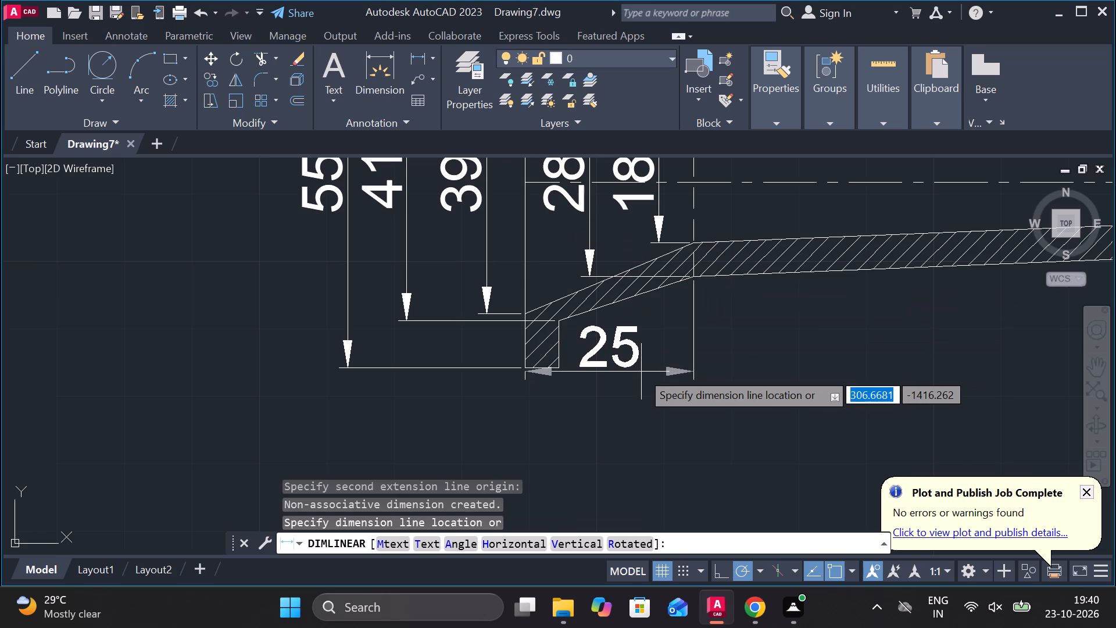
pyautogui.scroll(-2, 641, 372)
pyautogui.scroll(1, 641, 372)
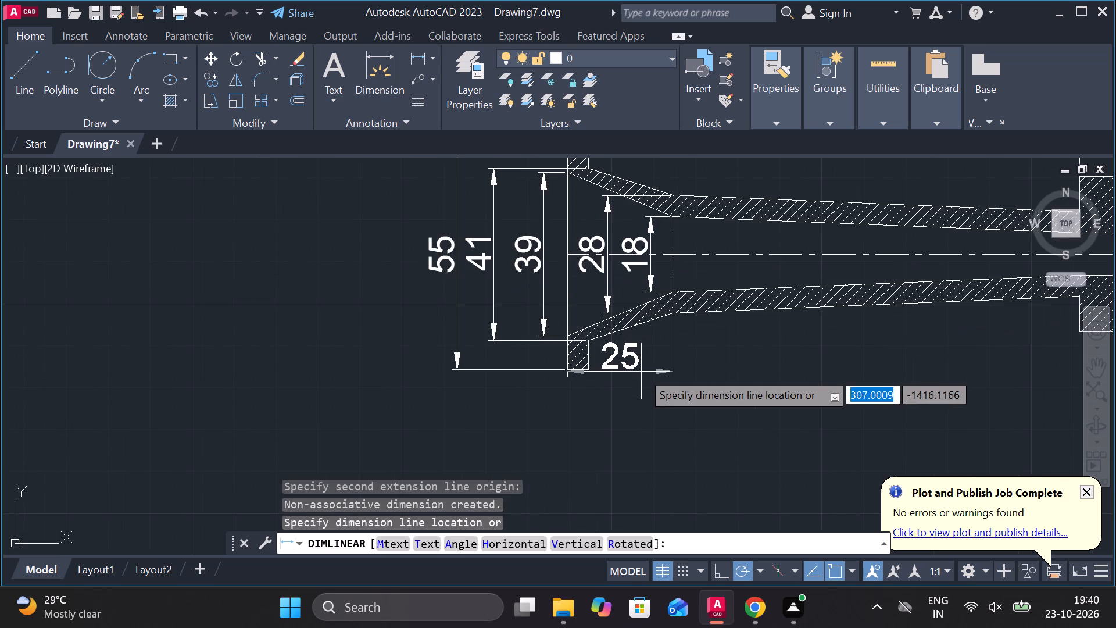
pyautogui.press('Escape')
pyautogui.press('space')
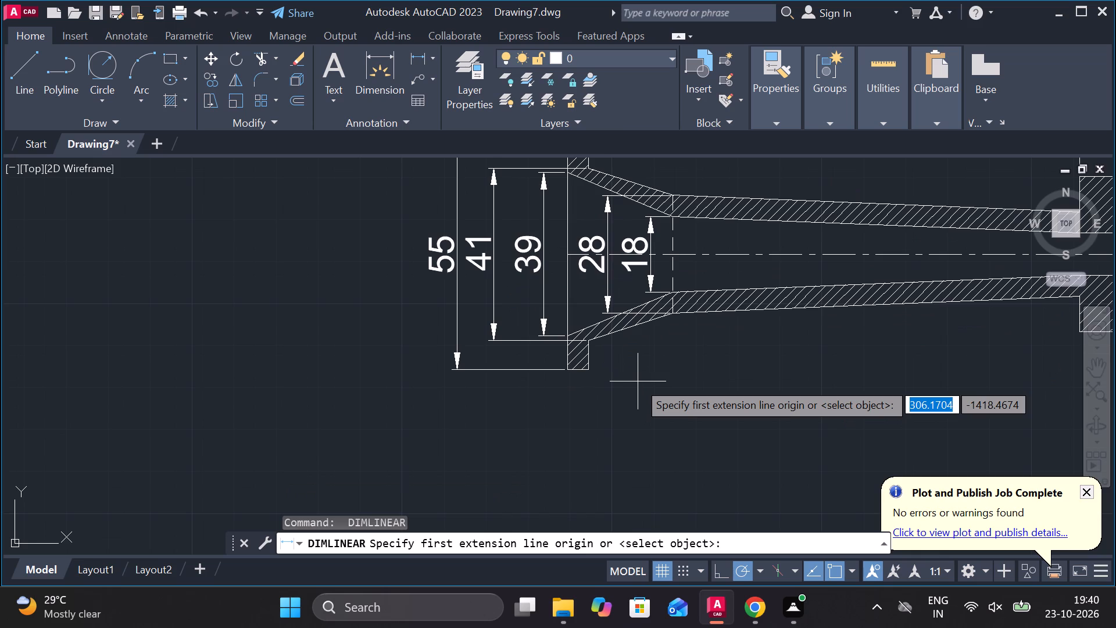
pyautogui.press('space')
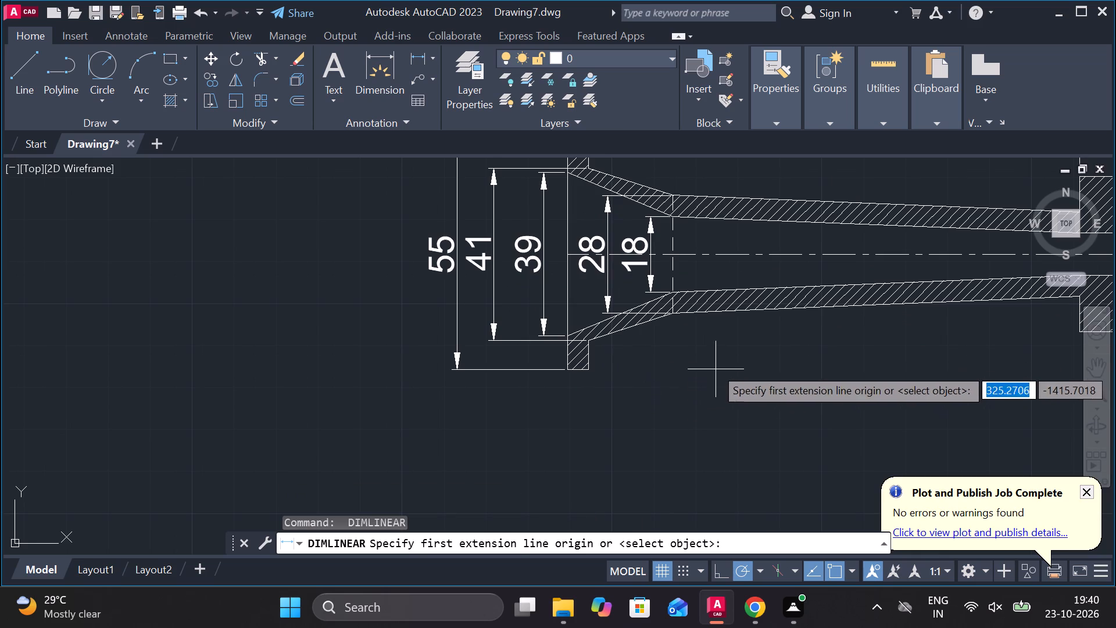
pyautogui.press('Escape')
# Add a horizontal linear dimension of the cone's length from the flange's inner face to the dashed line, placed just below the flange.
pyautogui.press('space')
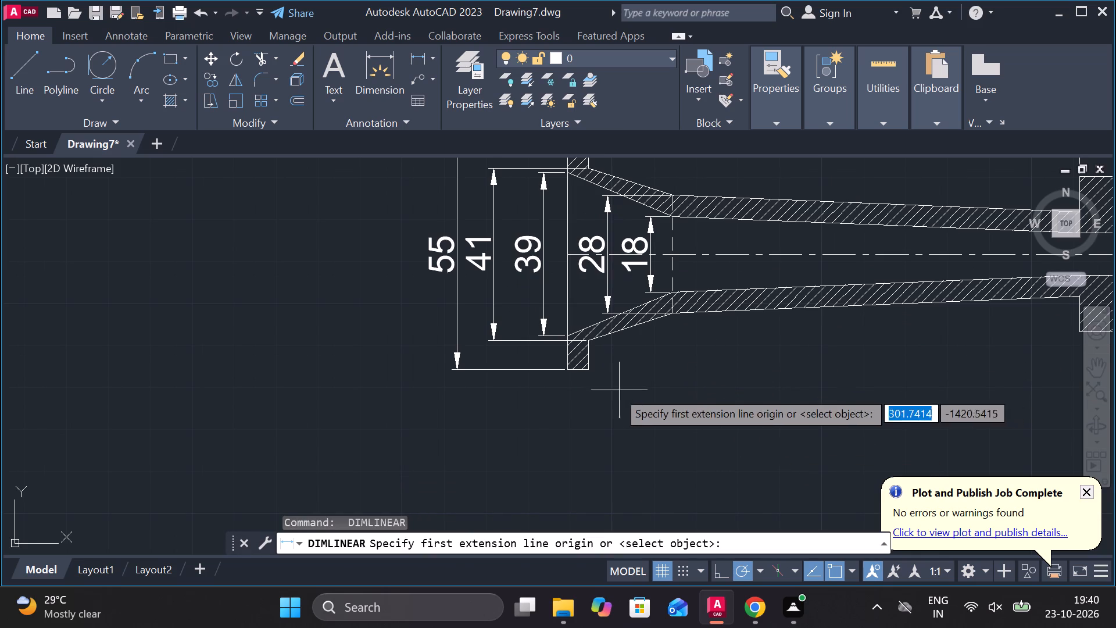
pyautogui.click(589, 374)
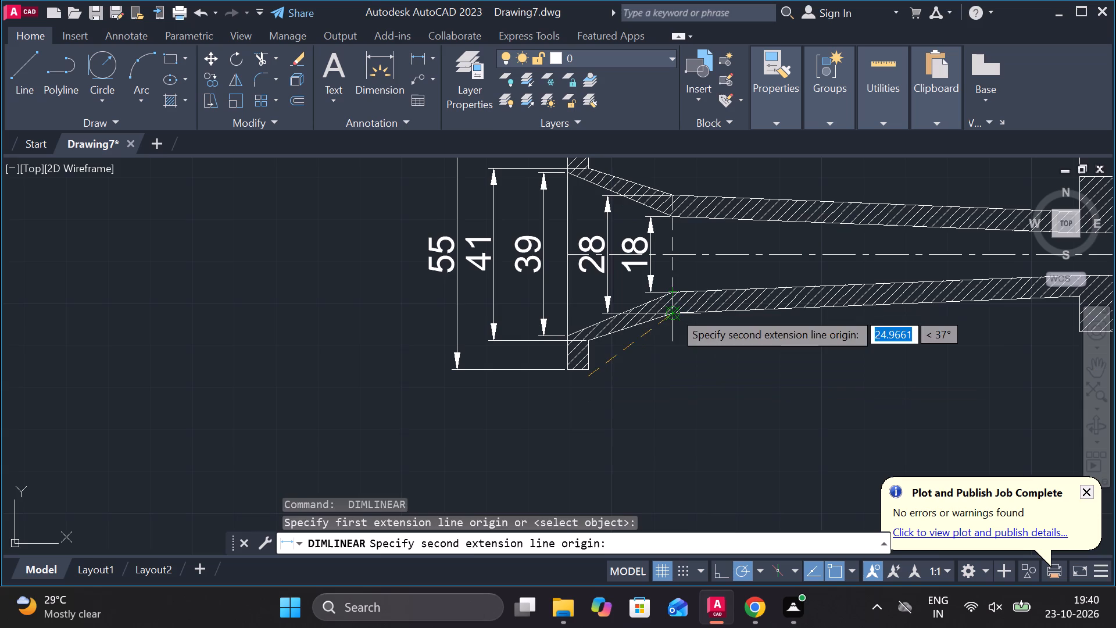
pyautogui.click(674, 311)
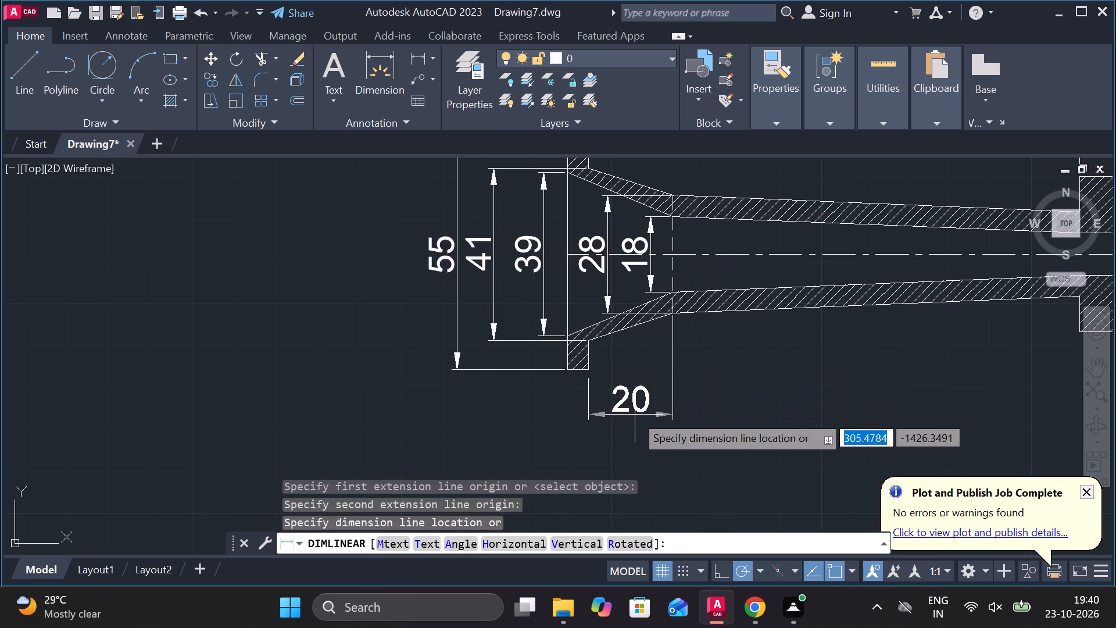
pyautogui.scroll(2, 635, 415)
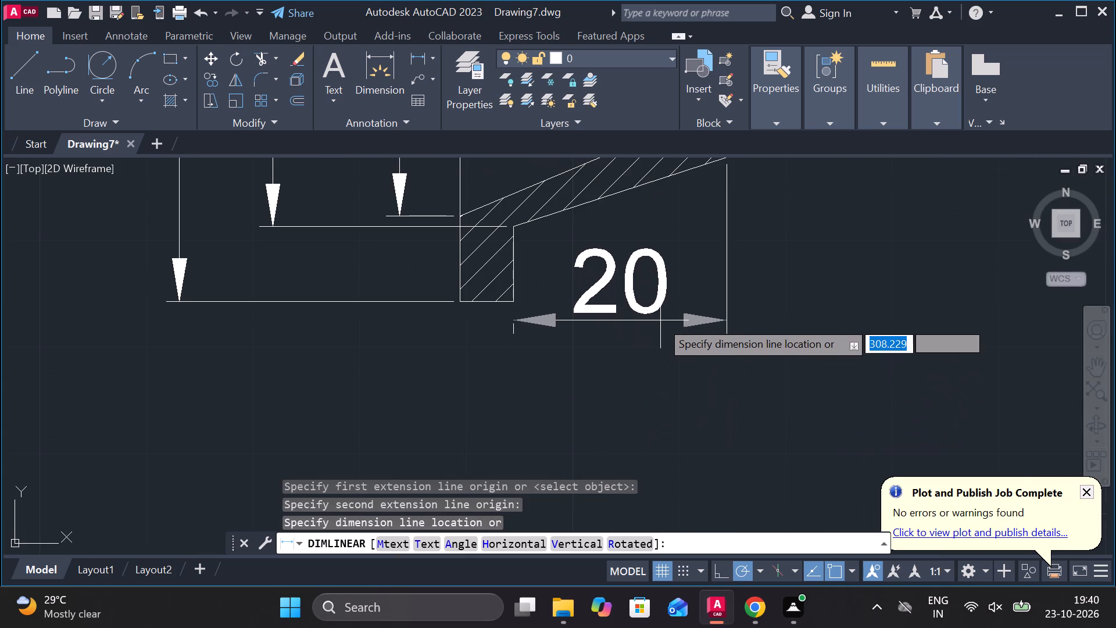
pyautogui.click(660, 320)
# Add a horizontal linear dimension from the flange's inner face to the collar's near face, placed above the nozzle body.
pyautogui.scroll(-2, 689, 348)
pyautogui.moveTo(735, 359); pyautogui.dragTo(407, 331, button='middle')
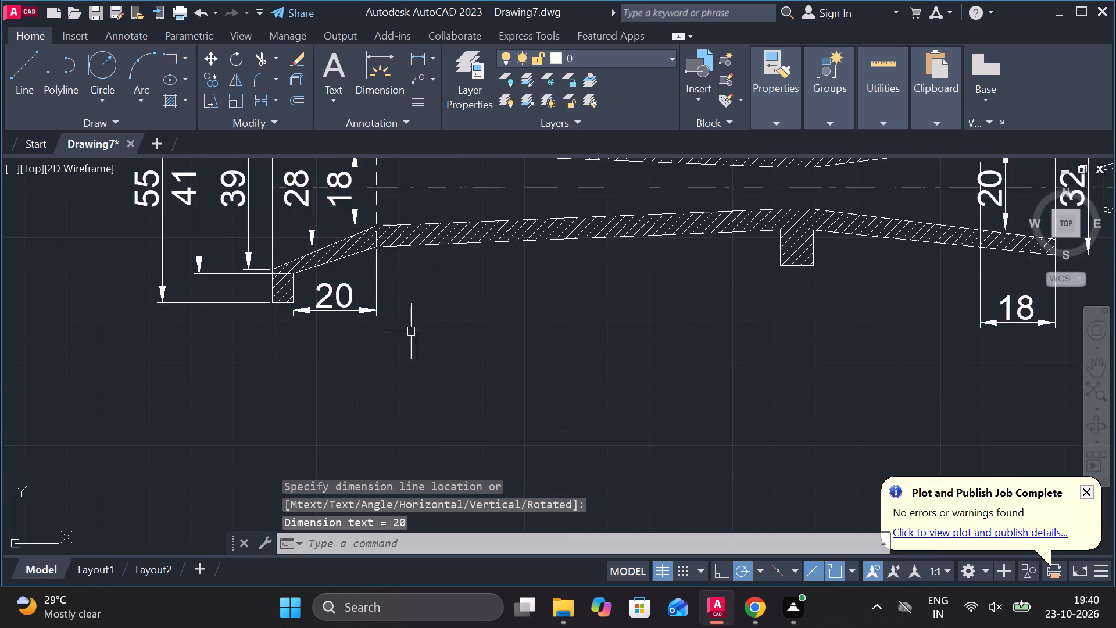
pyautogui.scroll(-1, 435, 331)
pyautogui.moveTo(449, 325); pyautogui.dragTo(468, 377, button='middle')
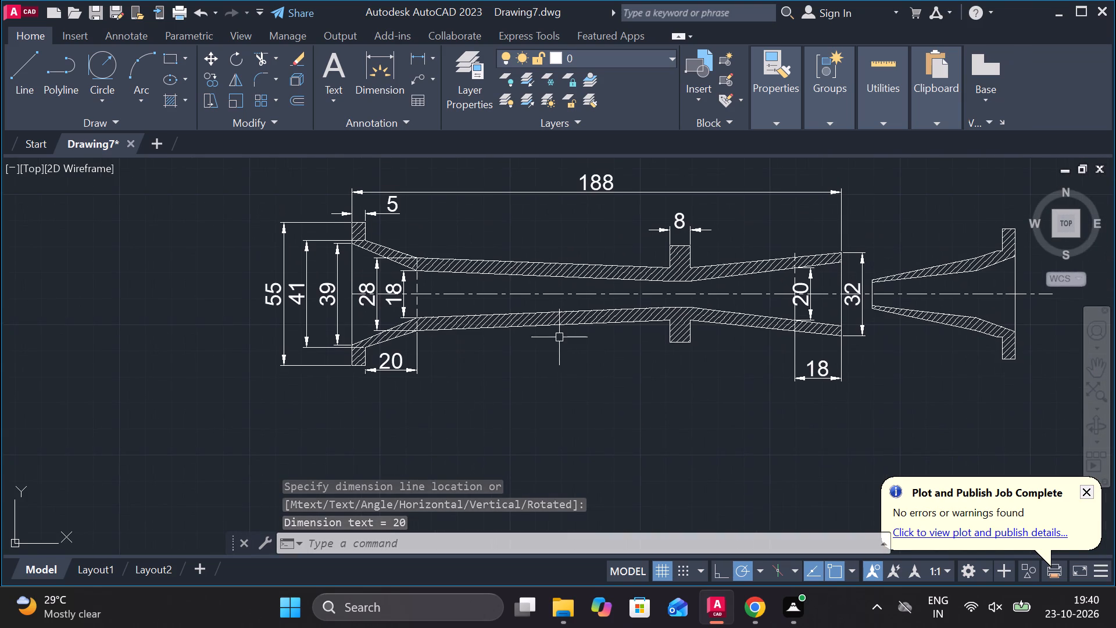
pyautogui.scroll(1, 460, 205)
pyautogui.press('space')
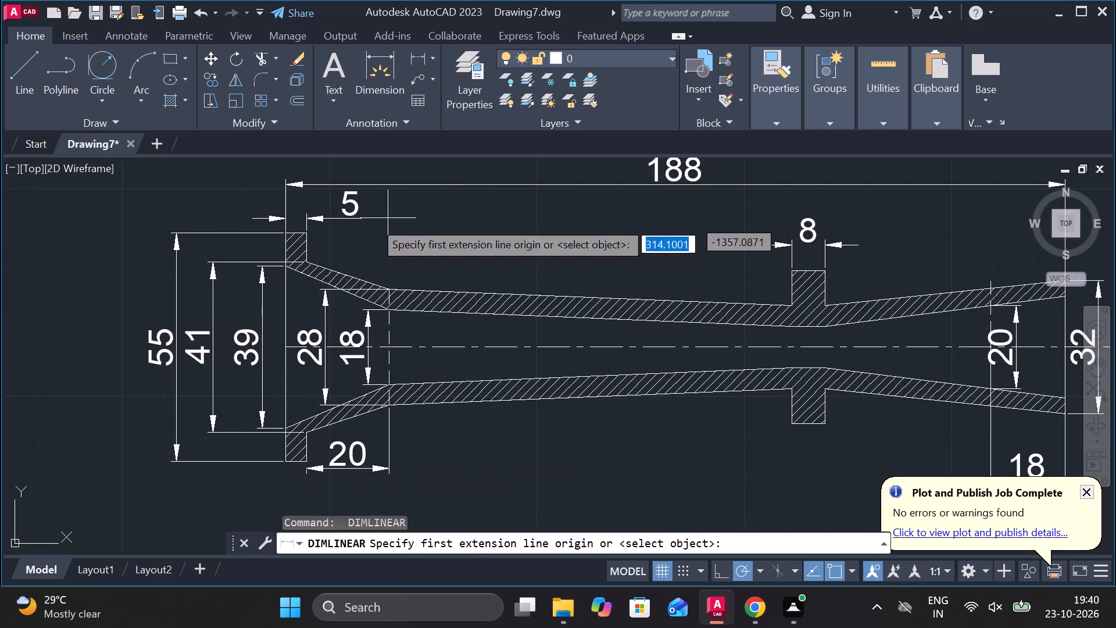
pyautogui.click(312, 249)
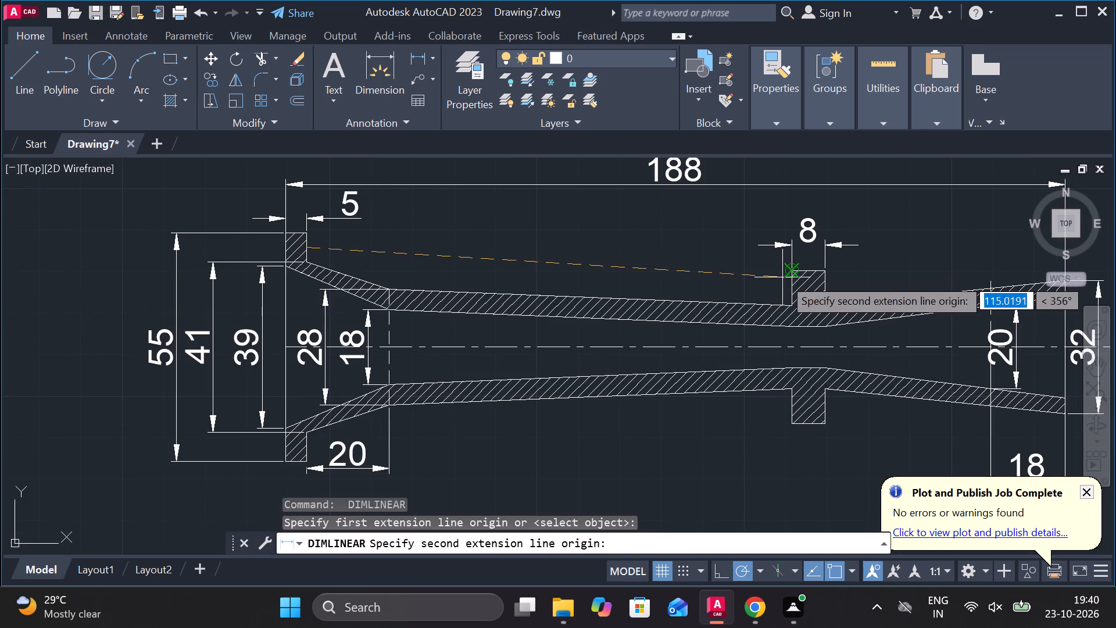
pyautogui.click(786, 277)
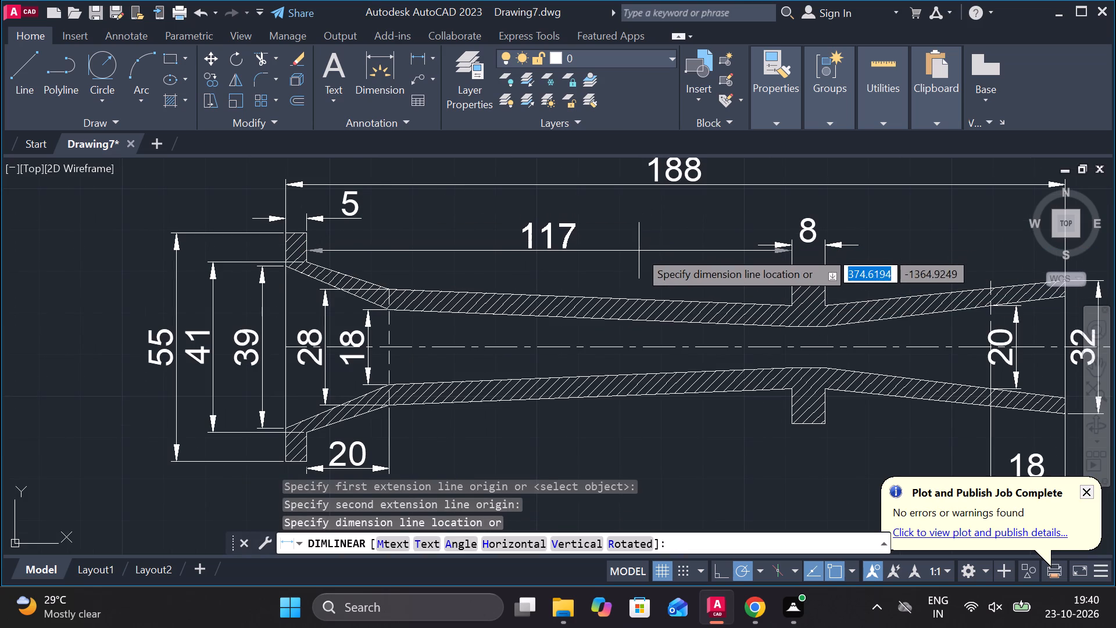
pyautogui.click(639, 251)
# Add a horizontal linear dimension from the collar's far face to the nozzle's open end, placed above the flared section.
pyautogui.moveTo(648, 418); pyautogui.dragTo(396, 442, button='middle')
pyautogui.scroll(1, 582, 287)
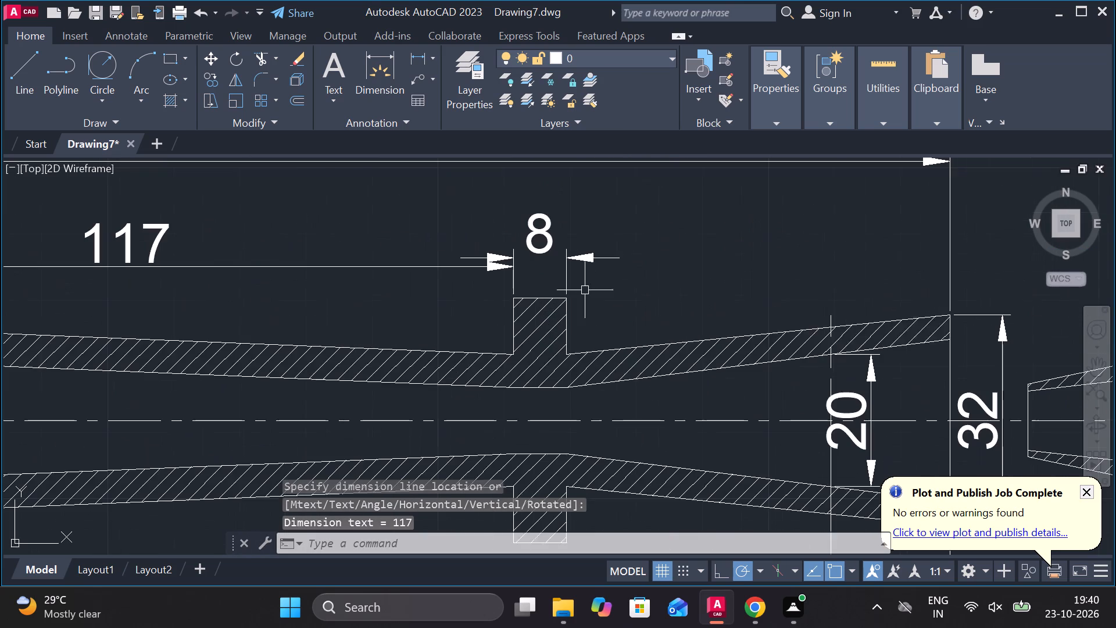
pyautogui.press('space')
pyautogui.click(569, 306)
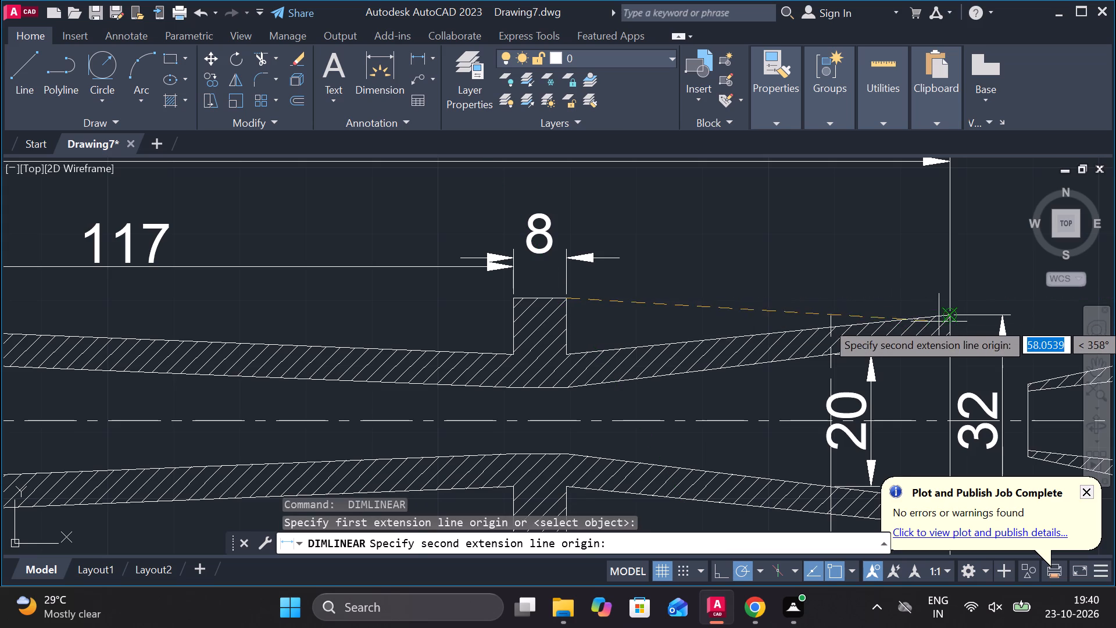
pyautogui.click(945, 321)
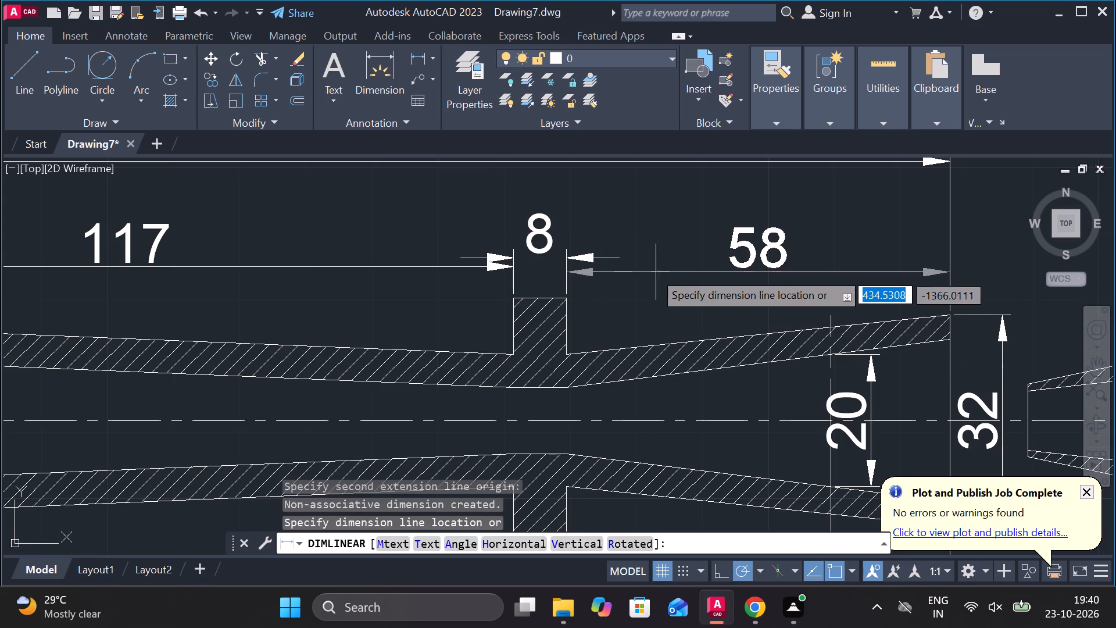
pyautogui.click(618, 304)
# Add a vertical linear dimension of the nozzle's outer diameter where the long tapered body meets the collar, placed on the body side.
pyautogui.scroll(-1, 918, 319)
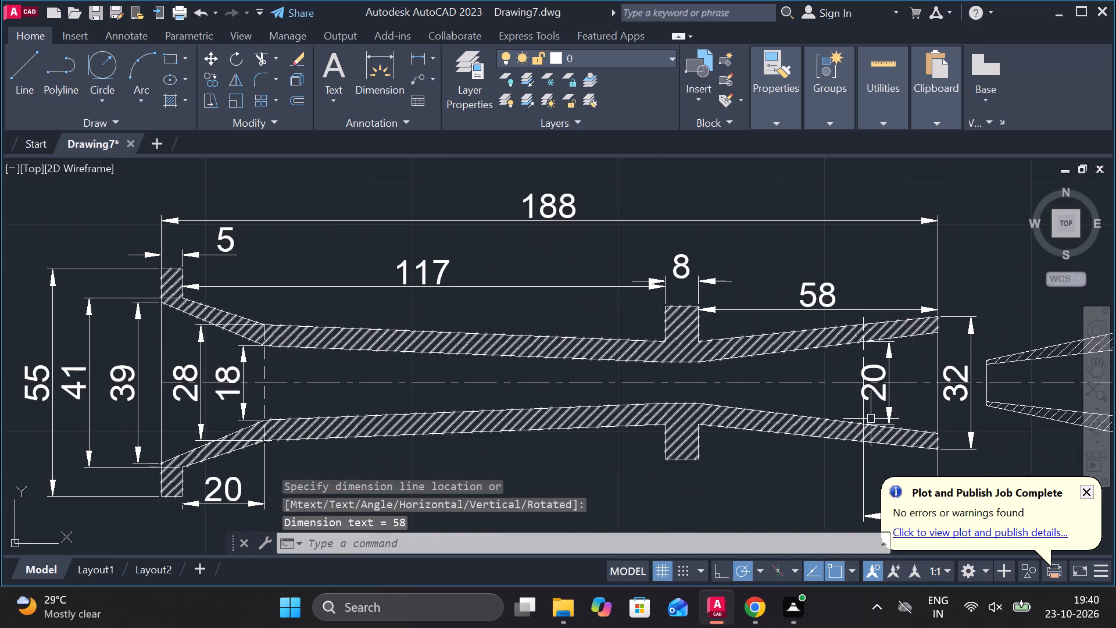
pyautogui.moveTo(750, 457); pyautogui.dragTo(711, 414, button='middle')
pyautogui.scroll(1, 629, 279)
pyautogui.press('space')
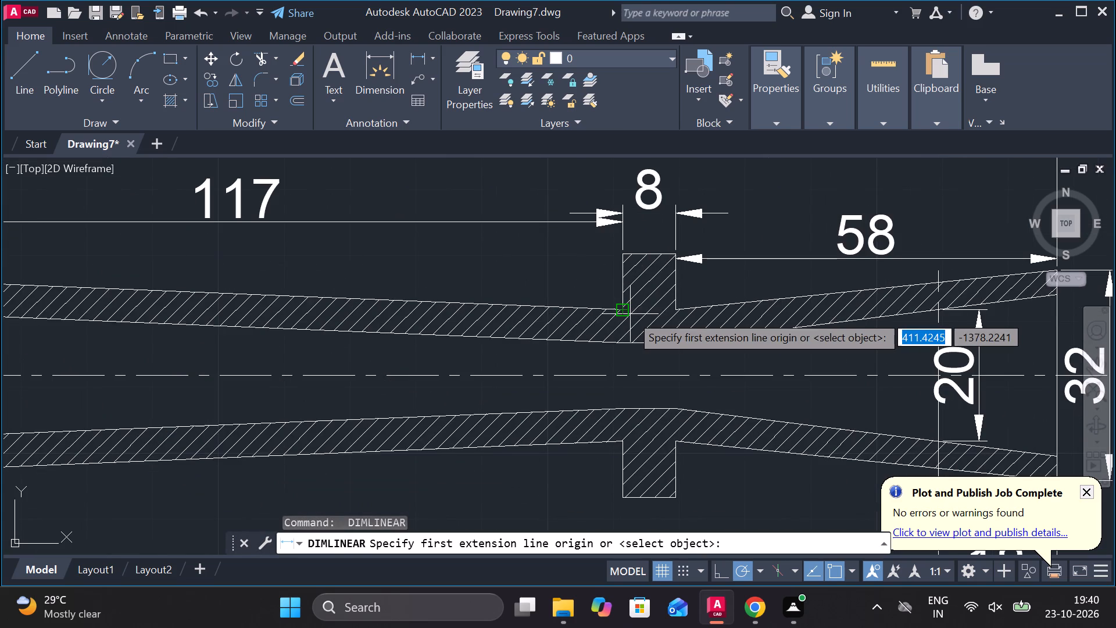
pyautogui.click(629, 312)
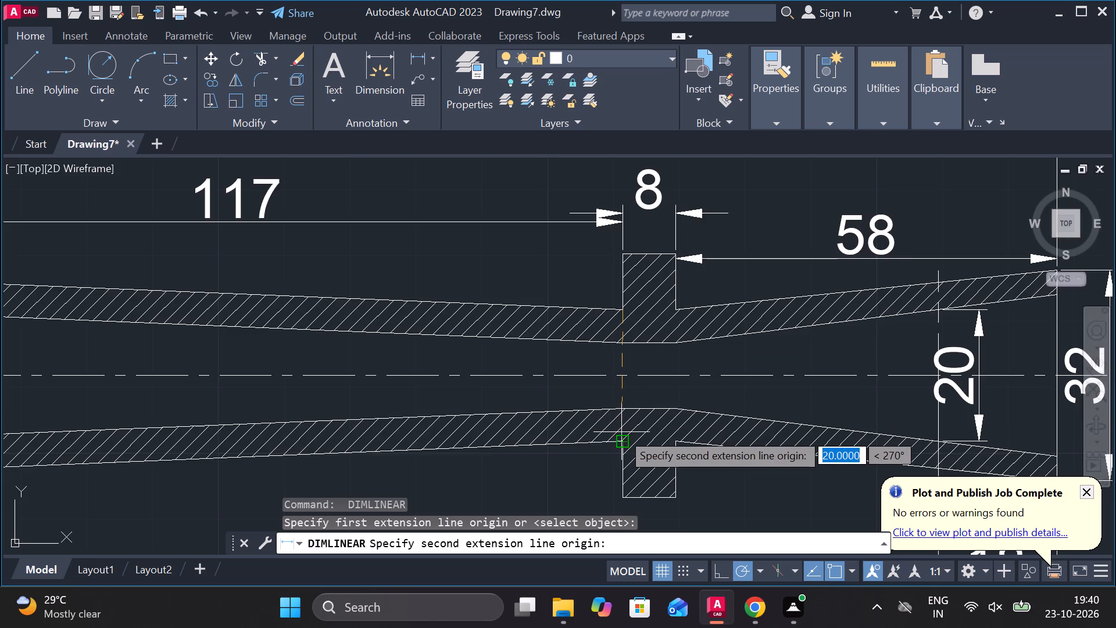
pyautogui.click(621, 432)
pyautogui.click(549, 393)
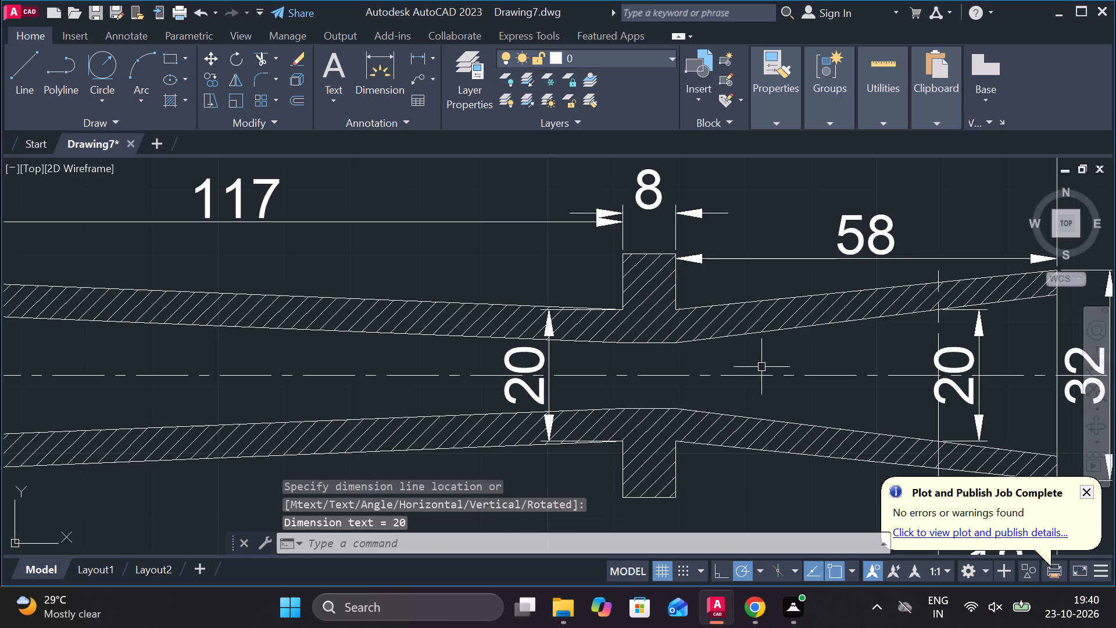
# Add a vertical linear dimension of the throat's bore diameter, placed inside the bore at the middle of the collar.
pyautogui.moveTo(734, 363); pyautogui.dragTo(667, 349, button='middle')
pyautogui.press('space')
pyautogui.click(587, 338)
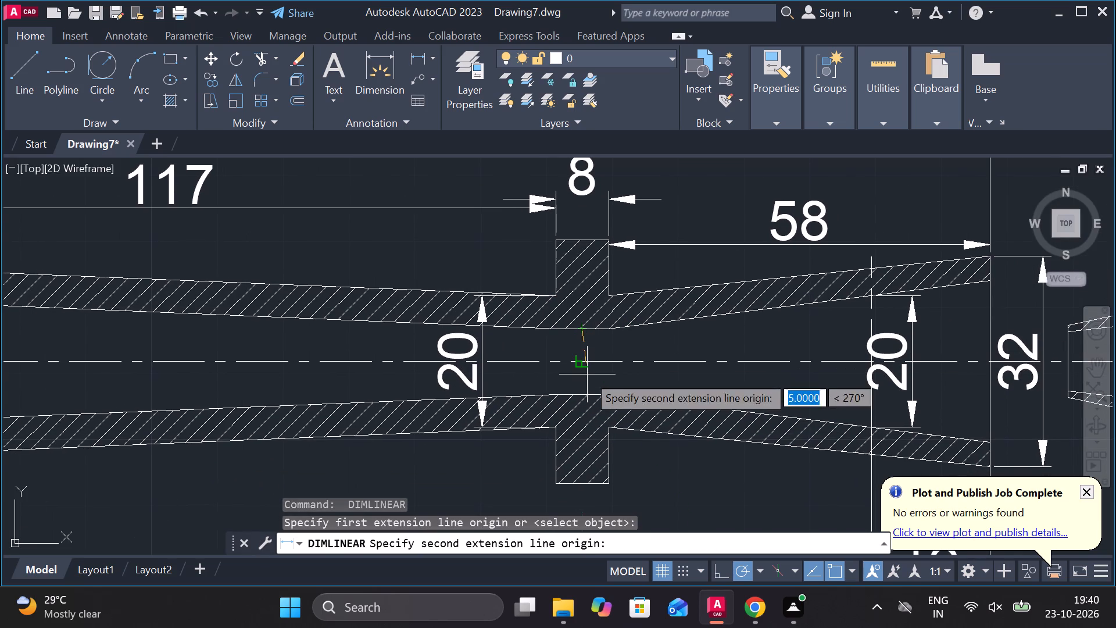
pyautogui.click(580, 388)
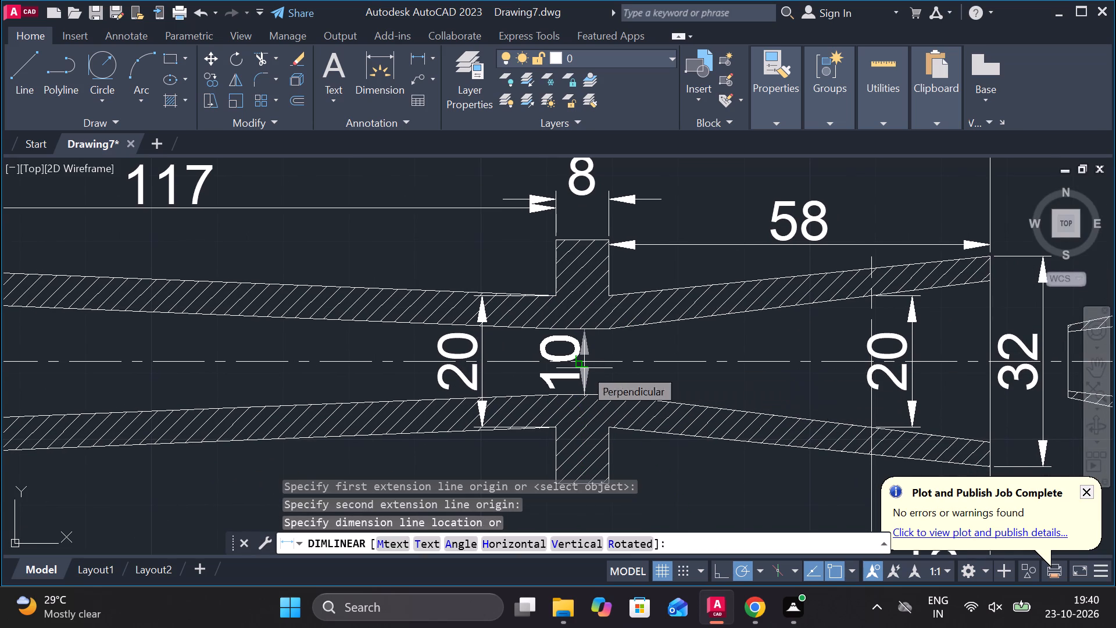
pyautogui.click(584, 368)
# Add a vertical linear dimension of the collar's outer diameter, placed over the flared section beside the collar.
pyautogui.press('space')
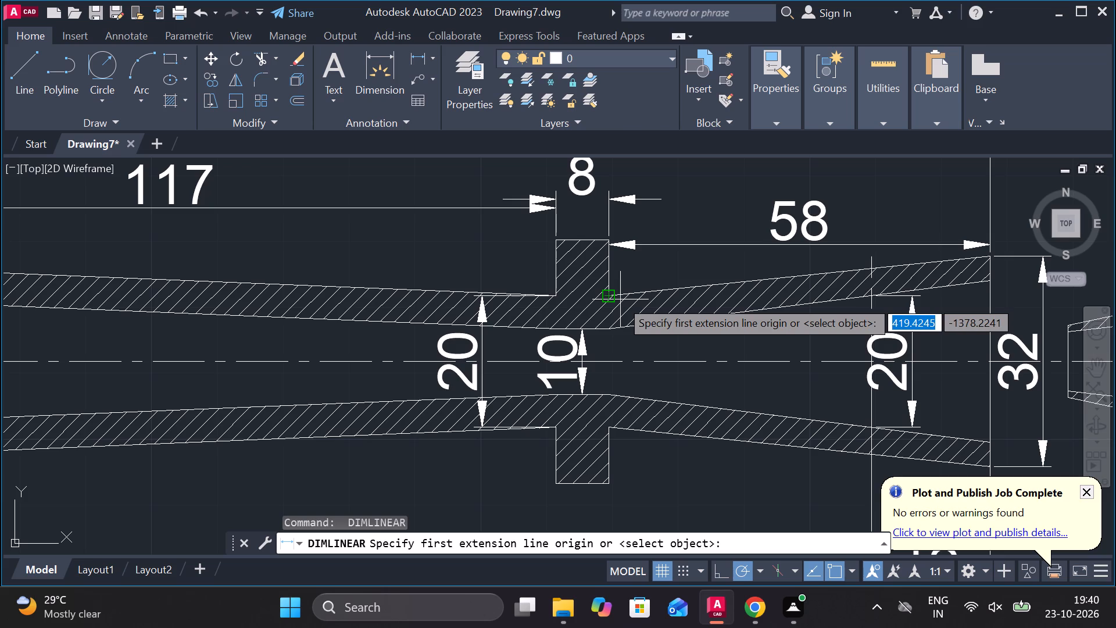
pyautogui.click(606, 238)
pyautogui.click(612, 479)
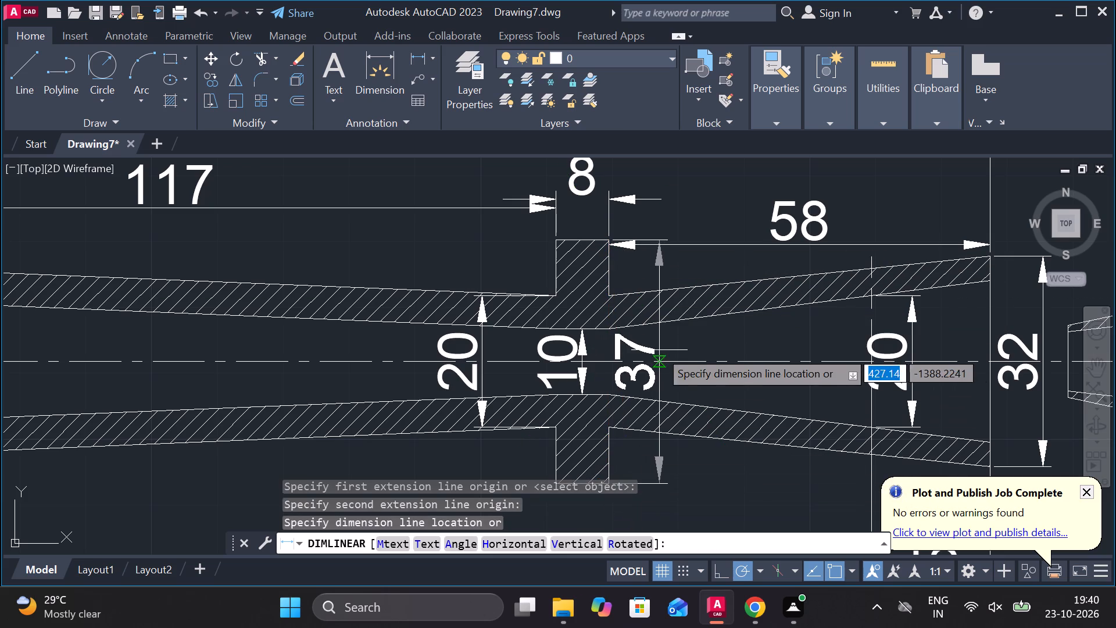
pyautogui.click(685, 352)
# On the separate flanged cone, add a horizontal linear dimension from the bore's bend to the flanged face, placed above the flange.
pyautogui.scroll(-1, 738, 379)
pyautogui.moveTo(767, 428); pyautogui.dragTo(757, 428, button='middle')
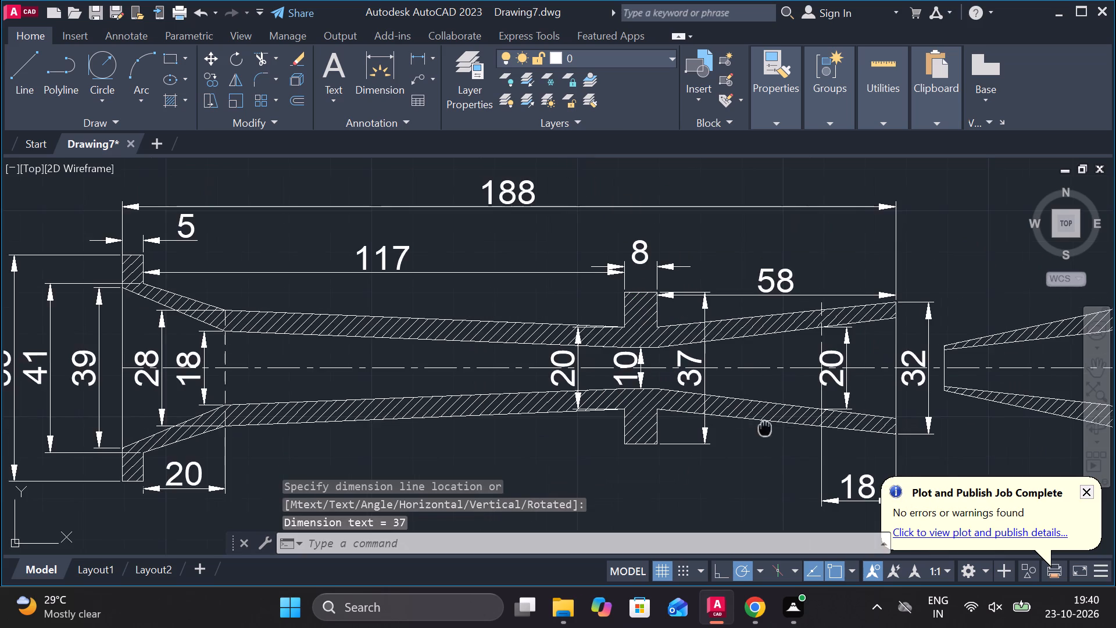
pyautogui.moveTo(757, 428); pyautogui.dragTo(517, 353, button='middle')
pyautogui.moveTo(660, 367); pyautogui.dragTo(569, 410, button='middle')
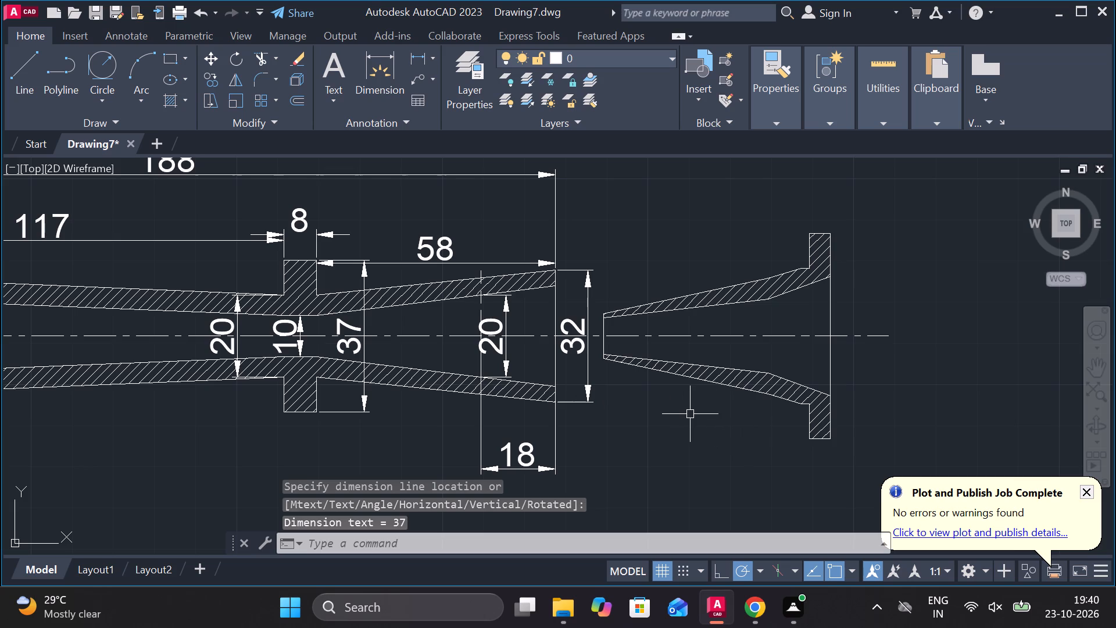
pyautogui.moveTo(690, 414); pyautogui.dragTo(677, 412, button='middle')
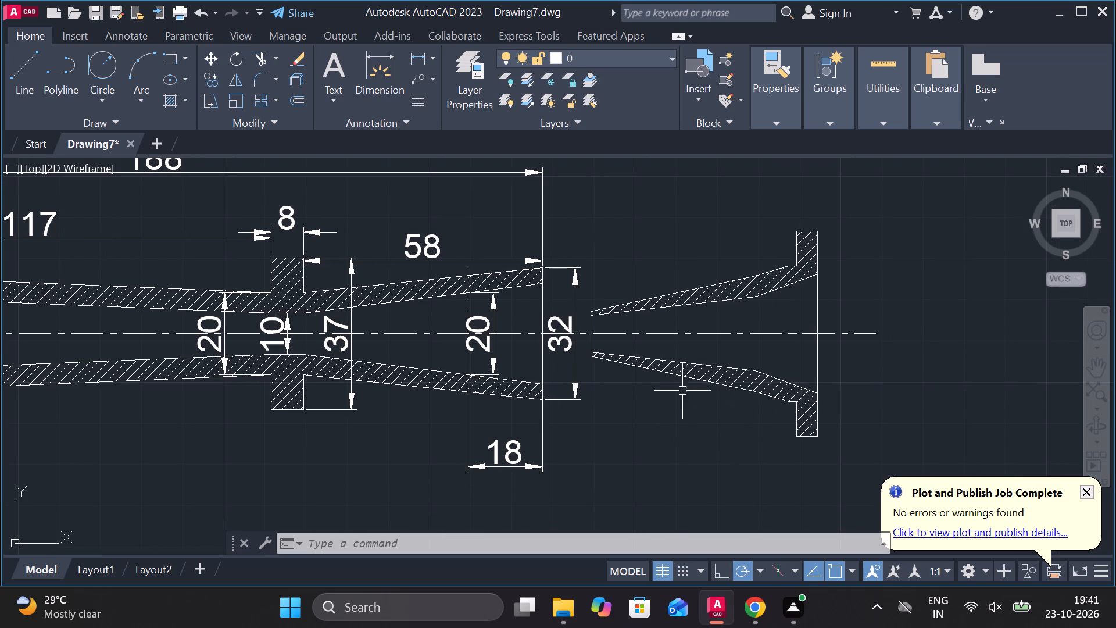
pyautogui.moveTo(664, 395); pyautogui.dragTo(560, 427, button='middle')
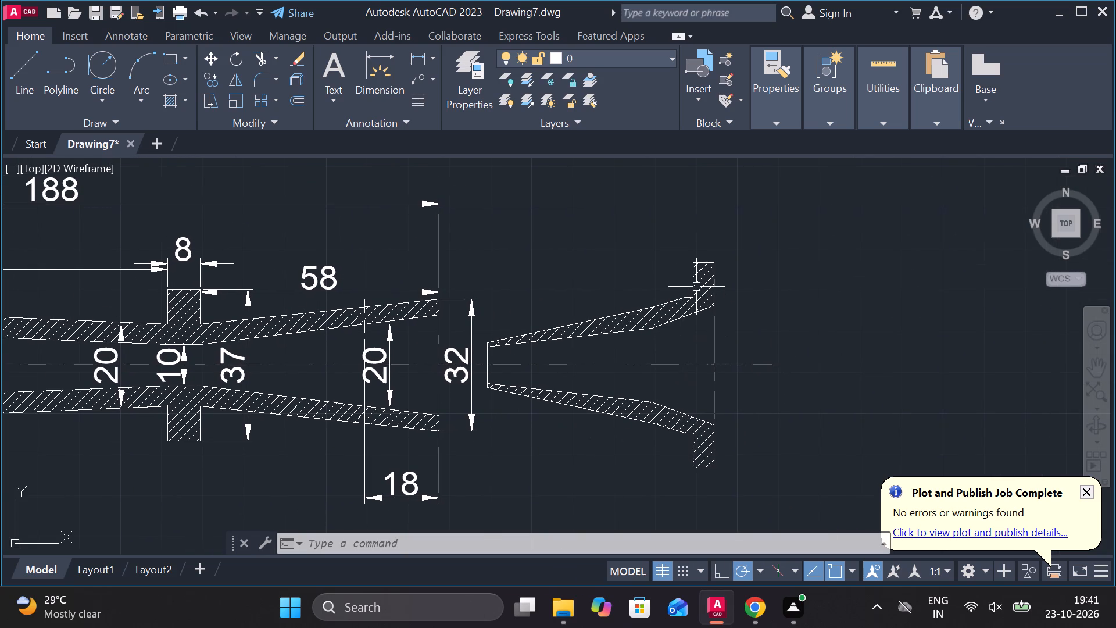
pyautogui.press('space')
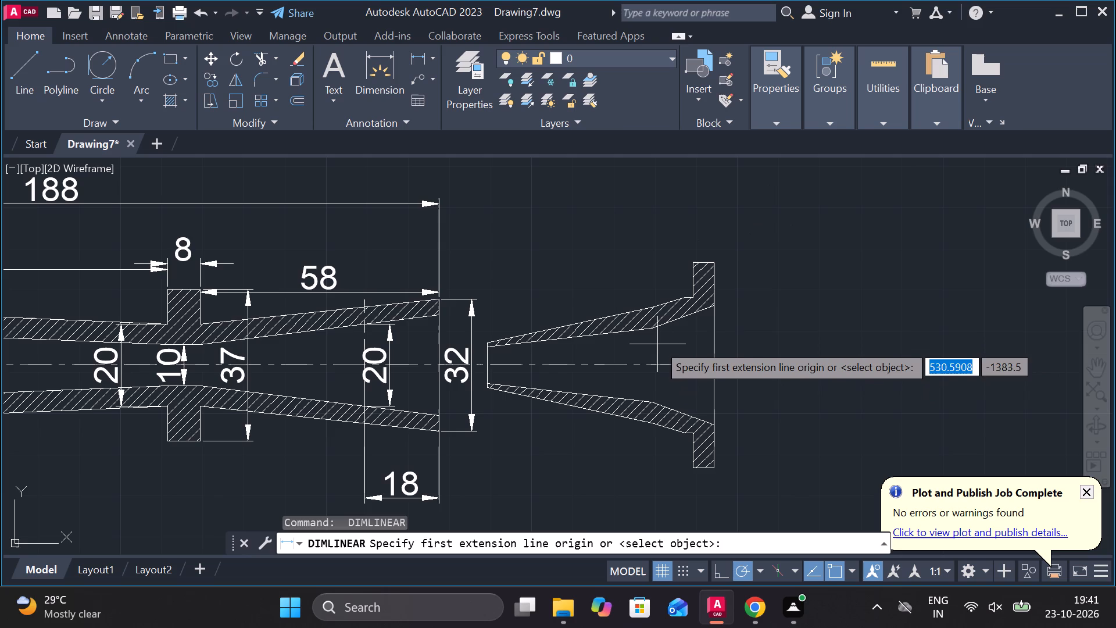
pyautogui.click(654, 334)
pyautogui.click(710, 332)
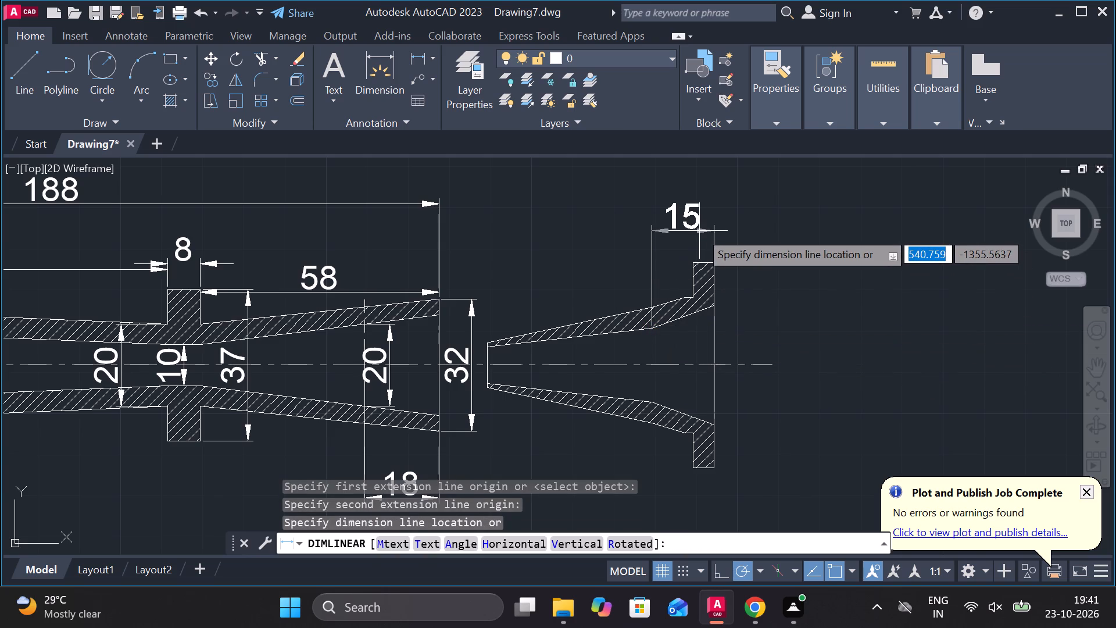
pyautogui.click(704, 233)
# Add a vertical linear dimension of the flanged cone's bore diameter at the flanged face, placed just outside that face.
pyautogui.press('space')
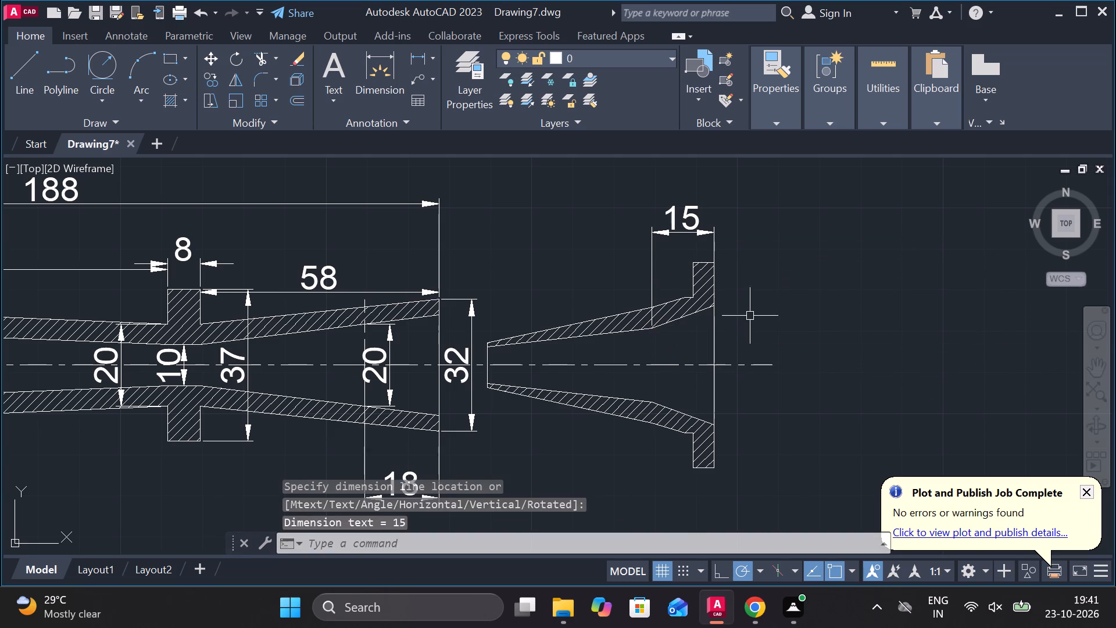
pyautogui.click(718, 308)
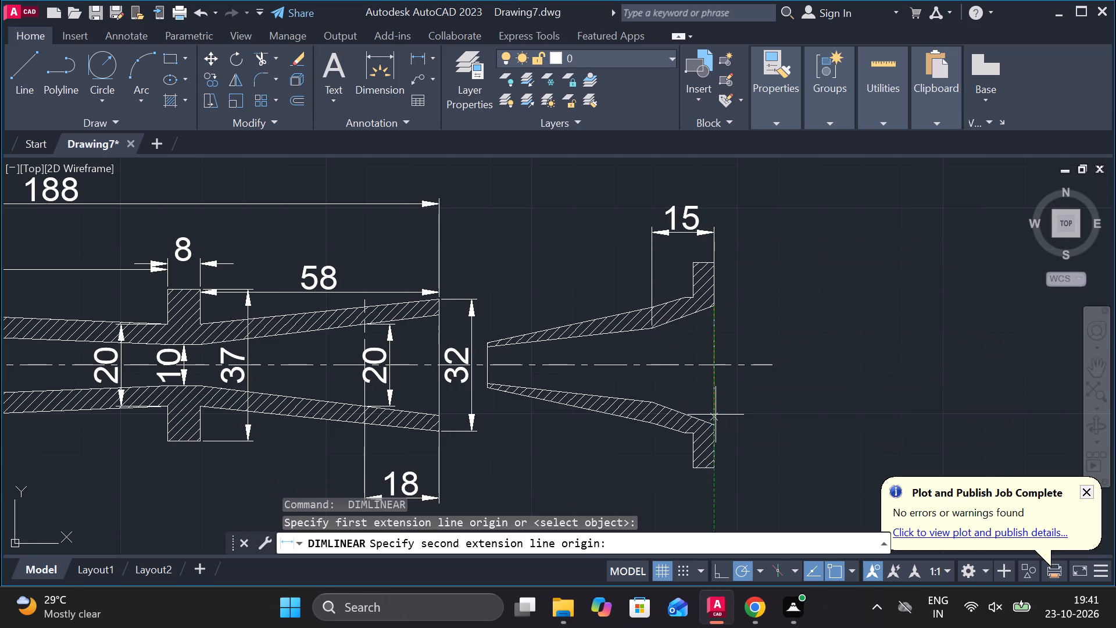
pyautogui.doubleClick(711, 427)
pyautogui.click(759, 386)
# Add a vertical linear dimension of the flanged cone's flange outer diameter, placed beyond its bore diameter dimension.
pyautogui.press('space')
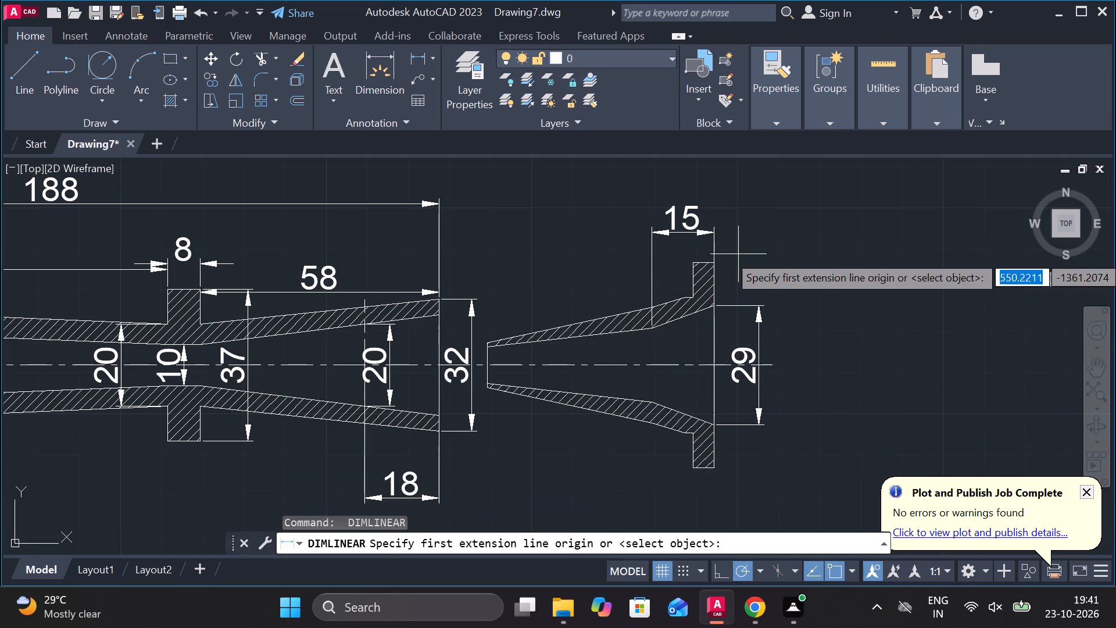
pyautogui.click(721, 258)
pyautogui.click(713, 462)
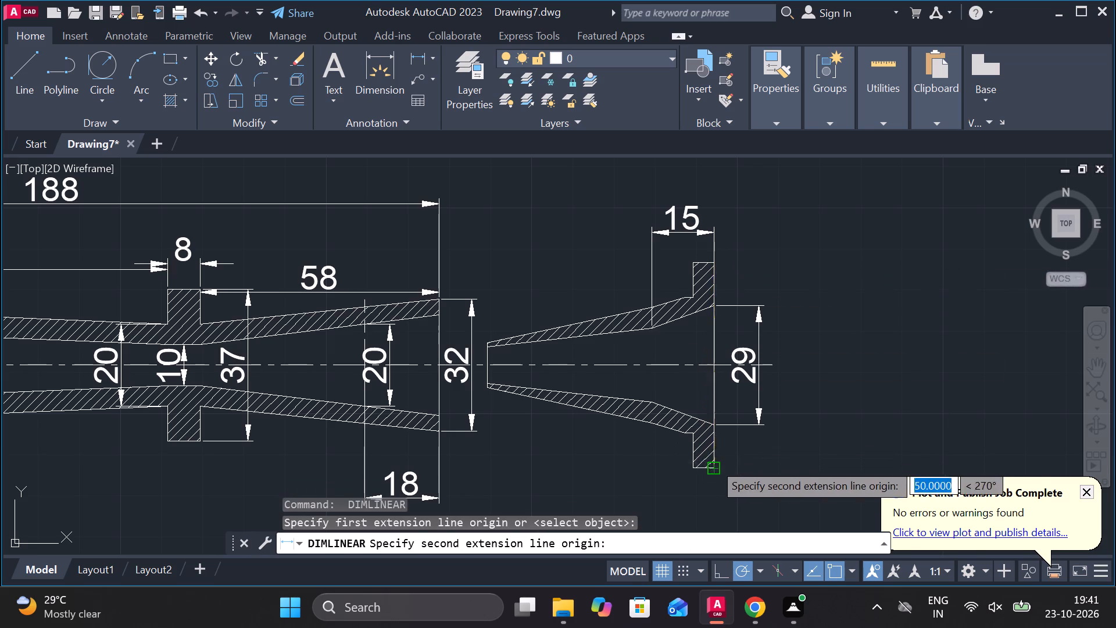
pyautogui.click(804, 425)
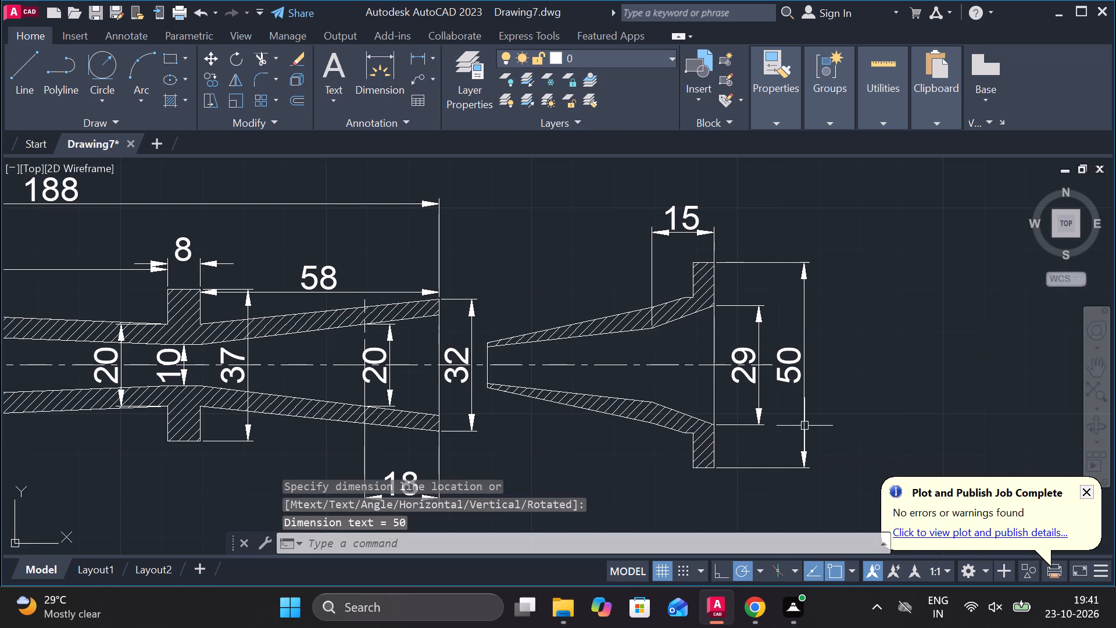
# Add a horizontal linear dimension of the flanged cone's overall length, from the small end to the flanged face, placed below the flange.
pyautogui.moveTo(734, 474); pyautogui.dragTo(734, 437, button='middle')
pyautogui.press('space')
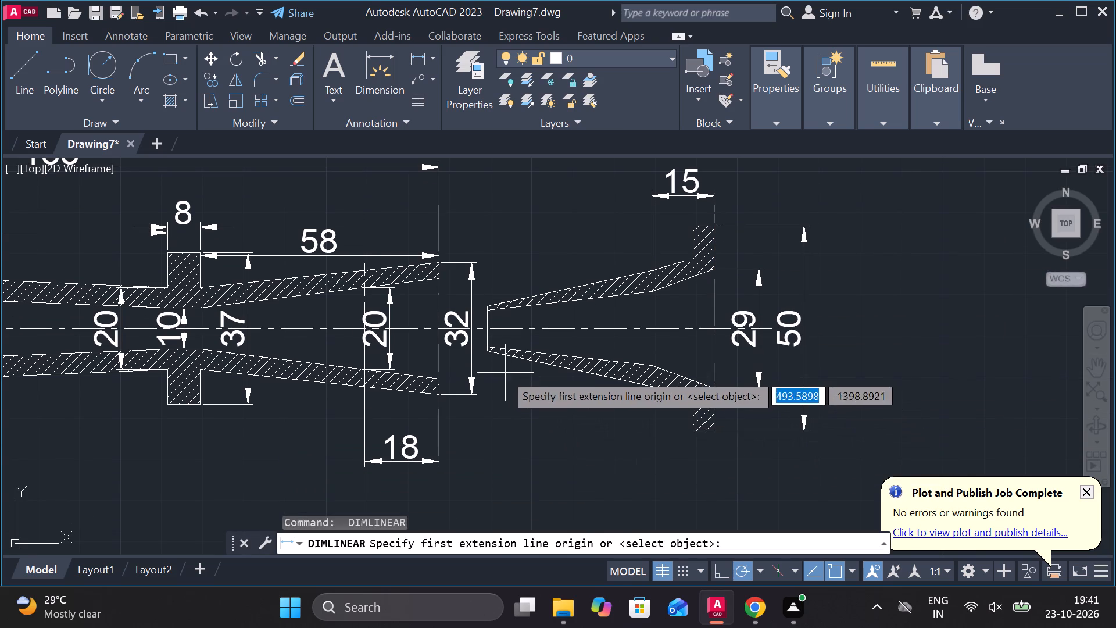
pyautogui.click(491, 355)
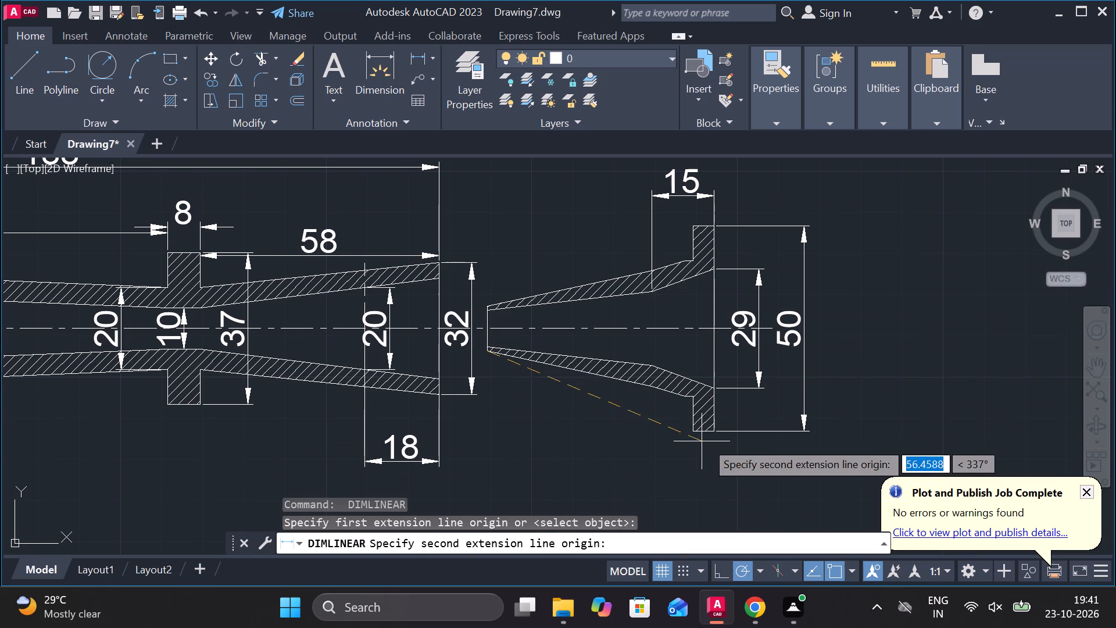
pyautogui.click(718, 440)
pyautogui.moveTo(641, 453); pyautogui.dragTo(641, 417, button='middle')
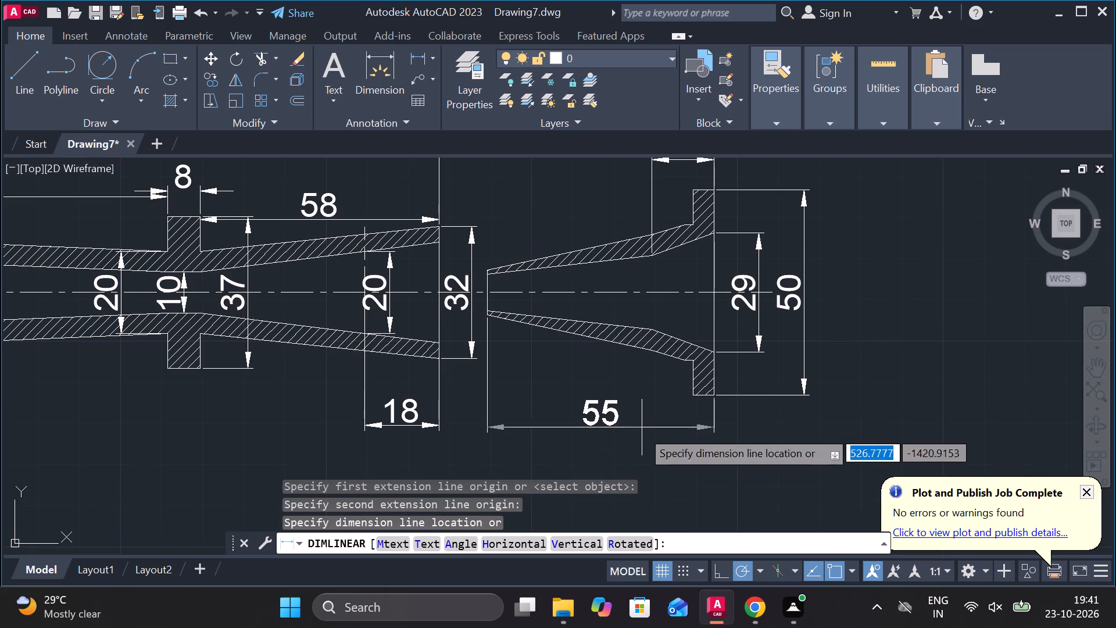
pyautogui.click(641, 430)
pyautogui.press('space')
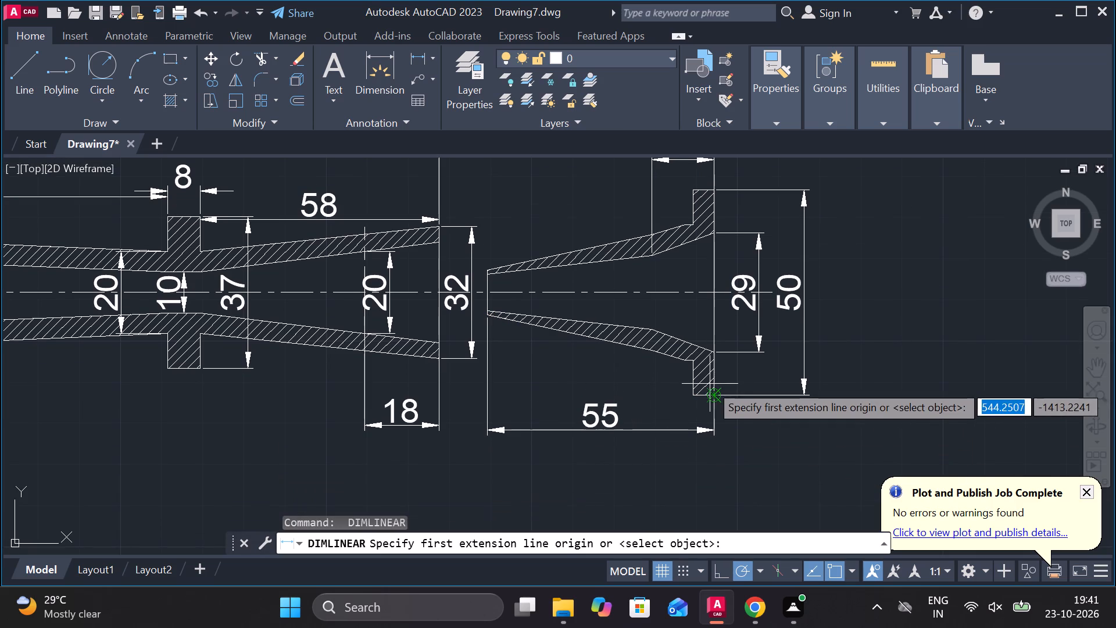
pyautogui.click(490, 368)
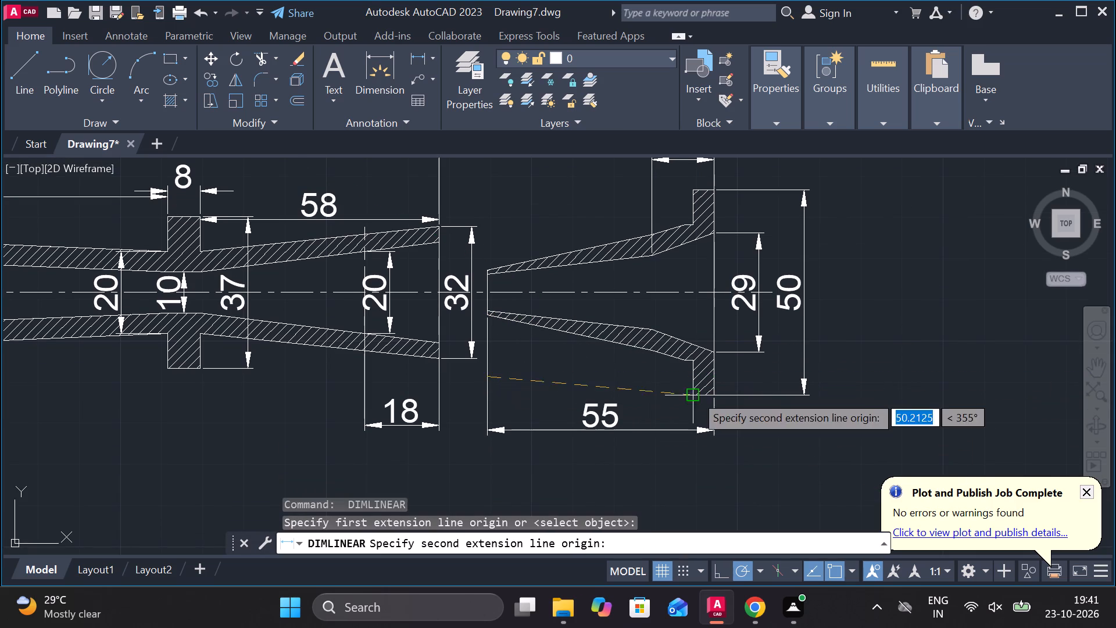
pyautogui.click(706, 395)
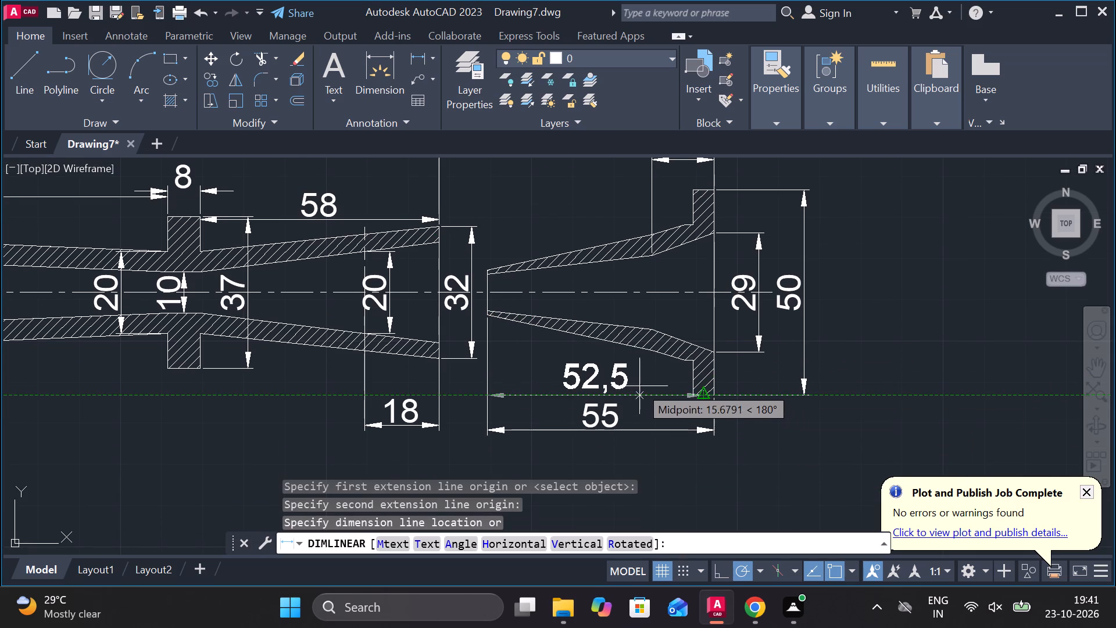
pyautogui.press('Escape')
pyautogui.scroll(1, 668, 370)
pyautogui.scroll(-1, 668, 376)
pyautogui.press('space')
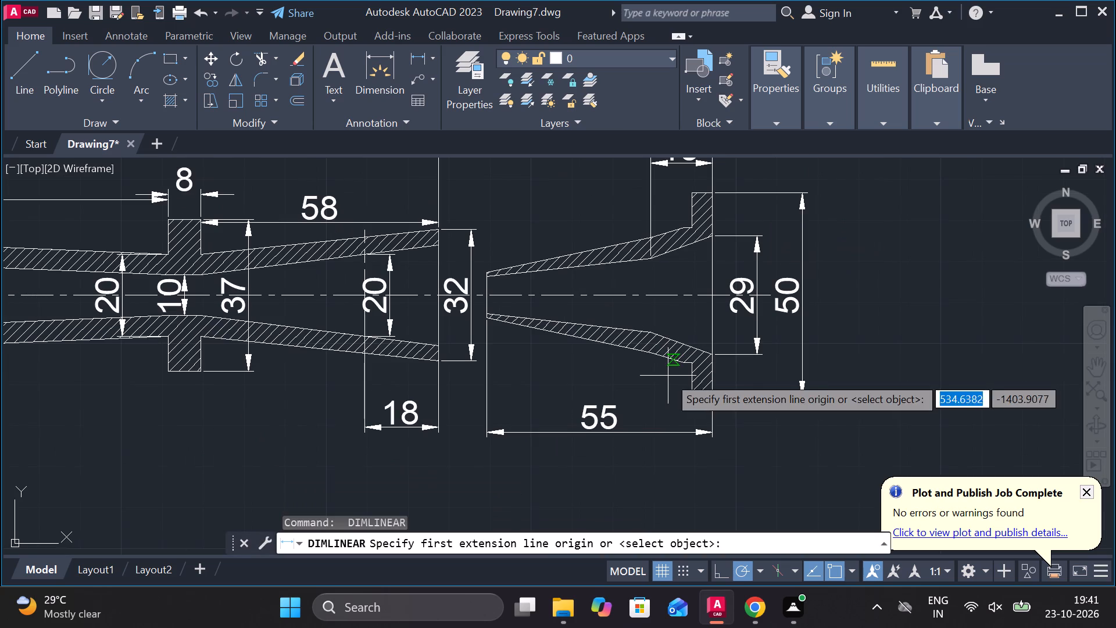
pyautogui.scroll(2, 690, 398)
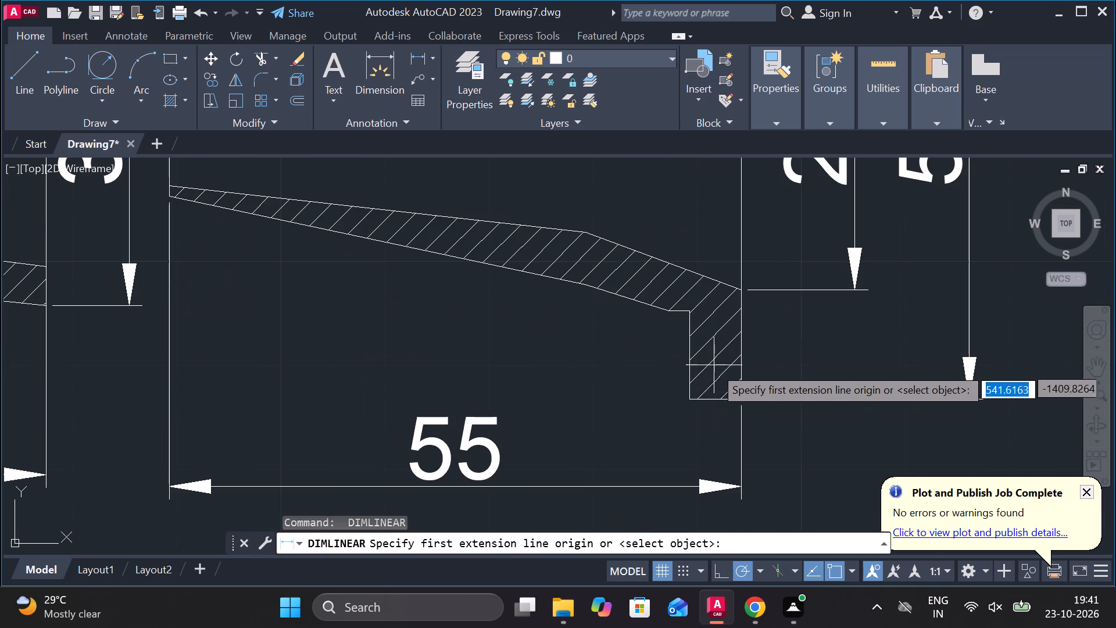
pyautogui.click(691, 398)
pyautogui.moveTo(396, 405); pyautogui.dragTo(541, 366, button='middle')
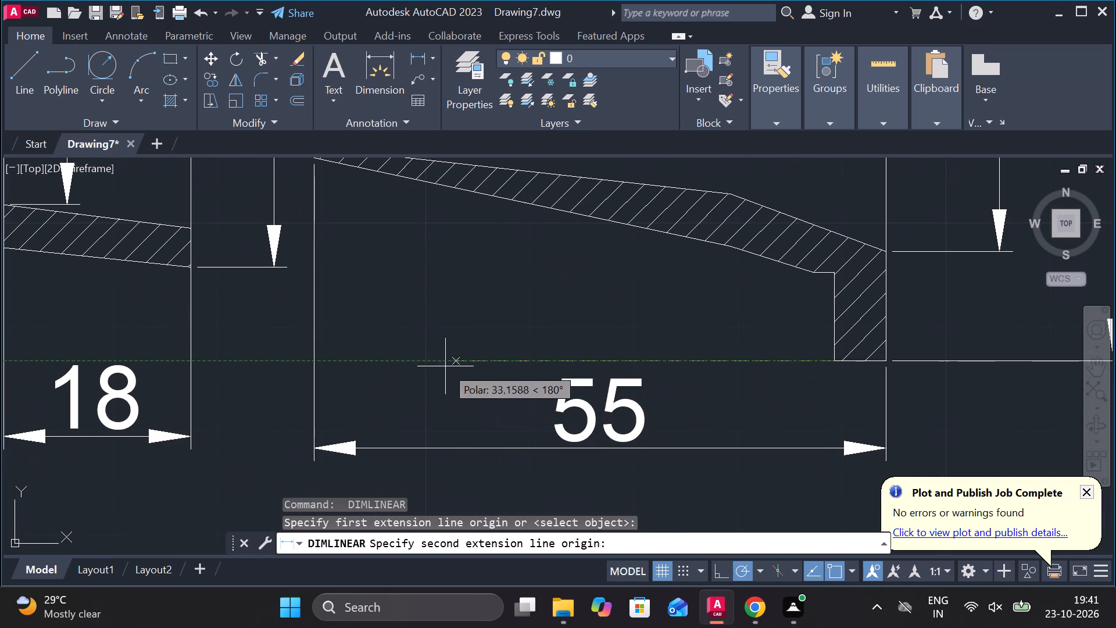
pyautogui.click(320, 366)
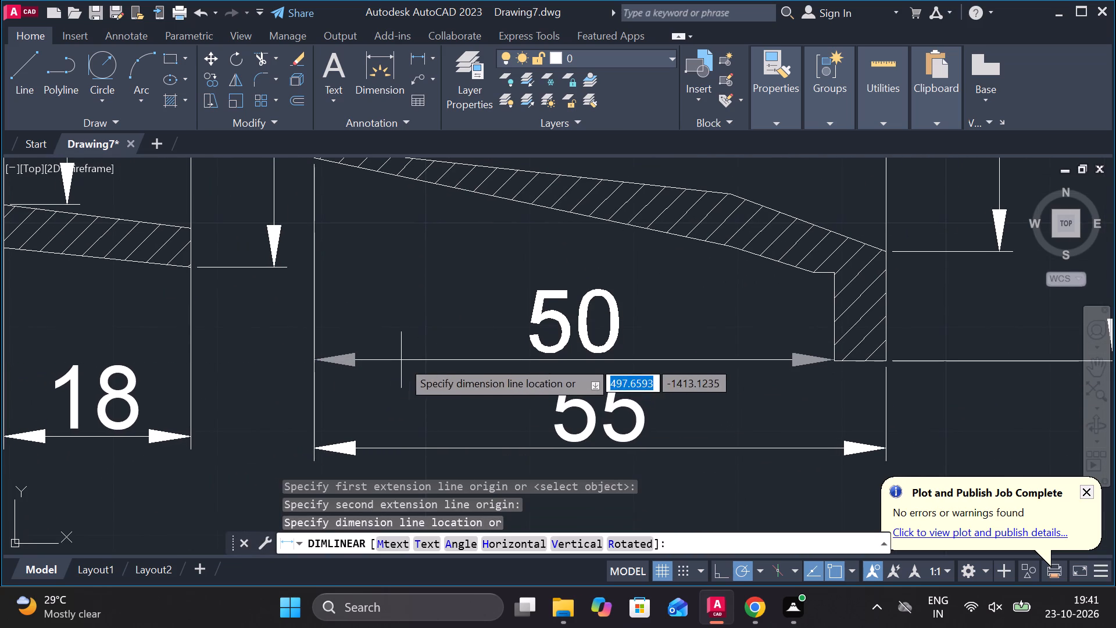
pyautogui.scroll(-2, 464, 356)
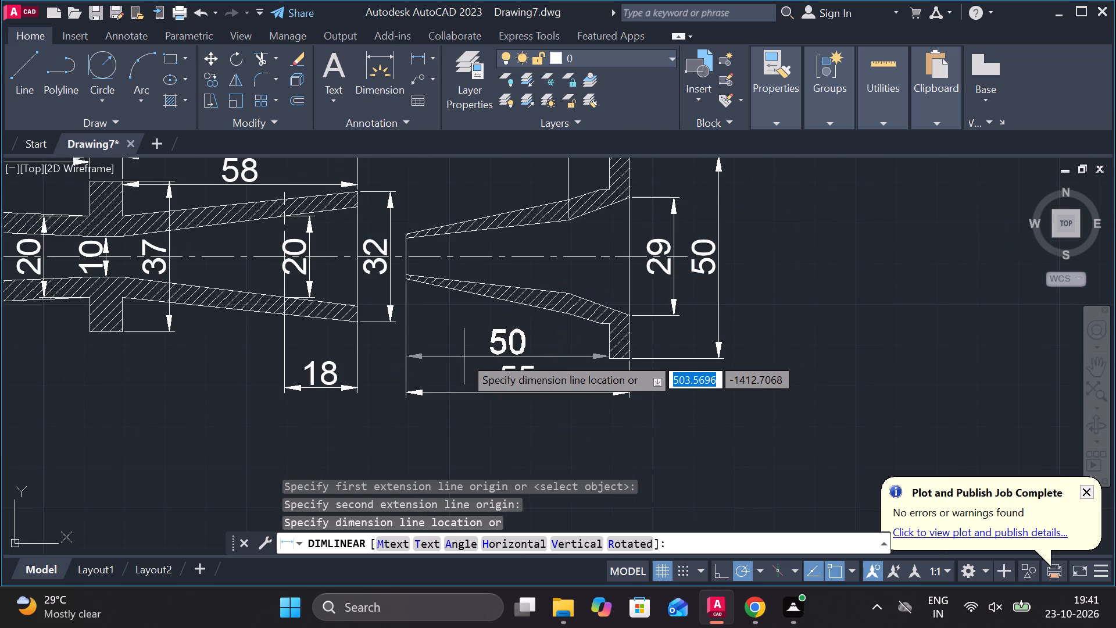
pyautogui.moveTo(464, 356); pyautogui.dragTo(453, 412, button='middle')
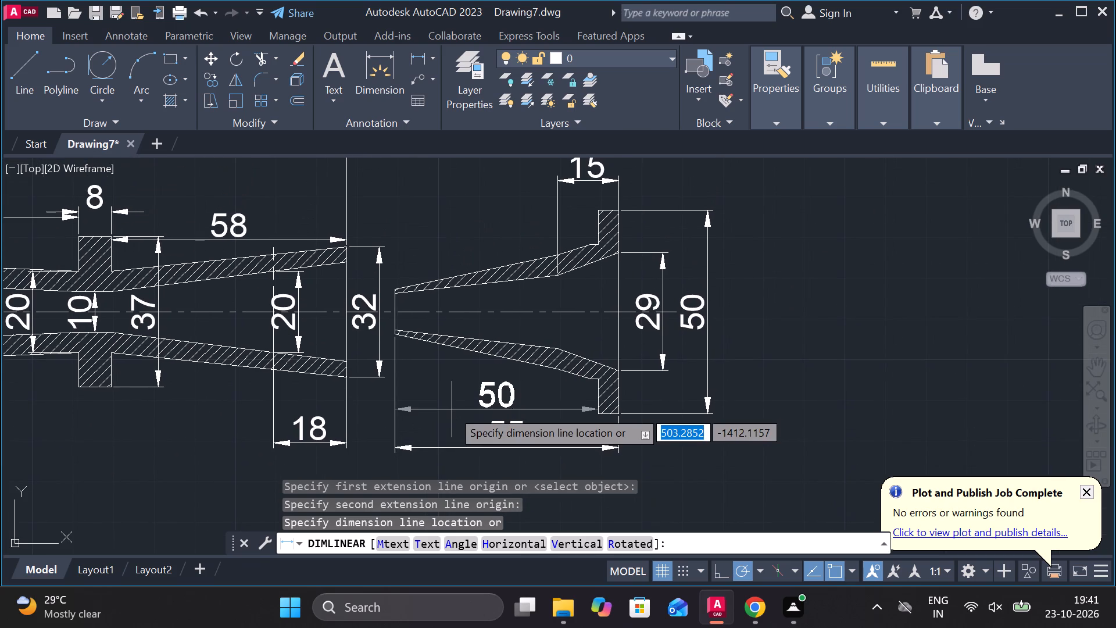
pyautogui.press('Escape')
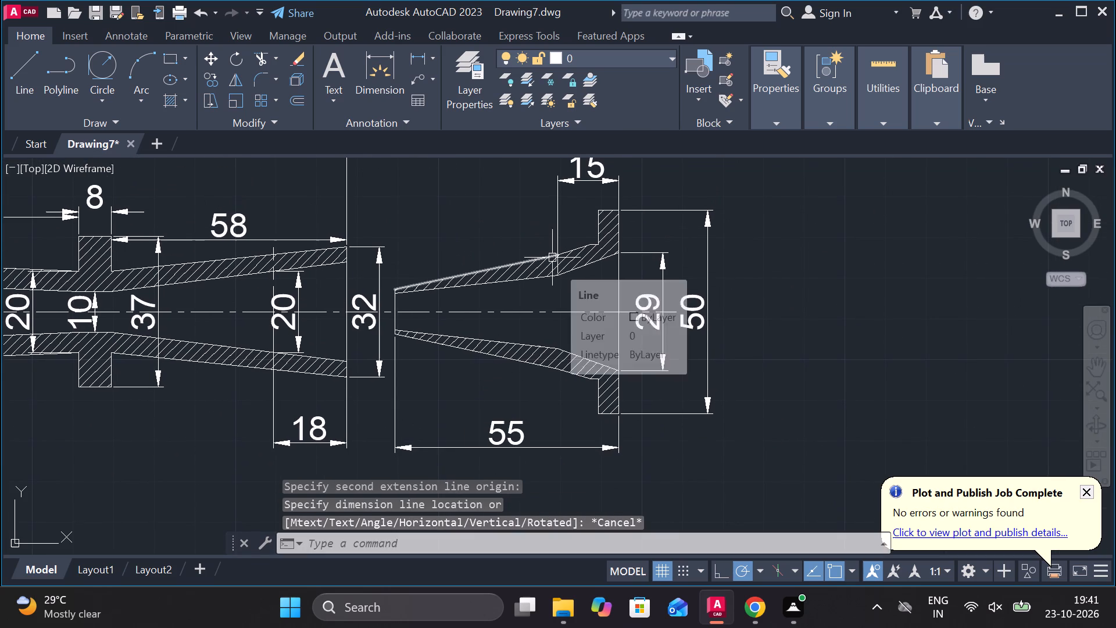
# Draw a vertical line across the flanged cone joining the upper and lower outer corners where the taper ends before the flange.
pyautogui.press('l')
pyautogui.press('Return')
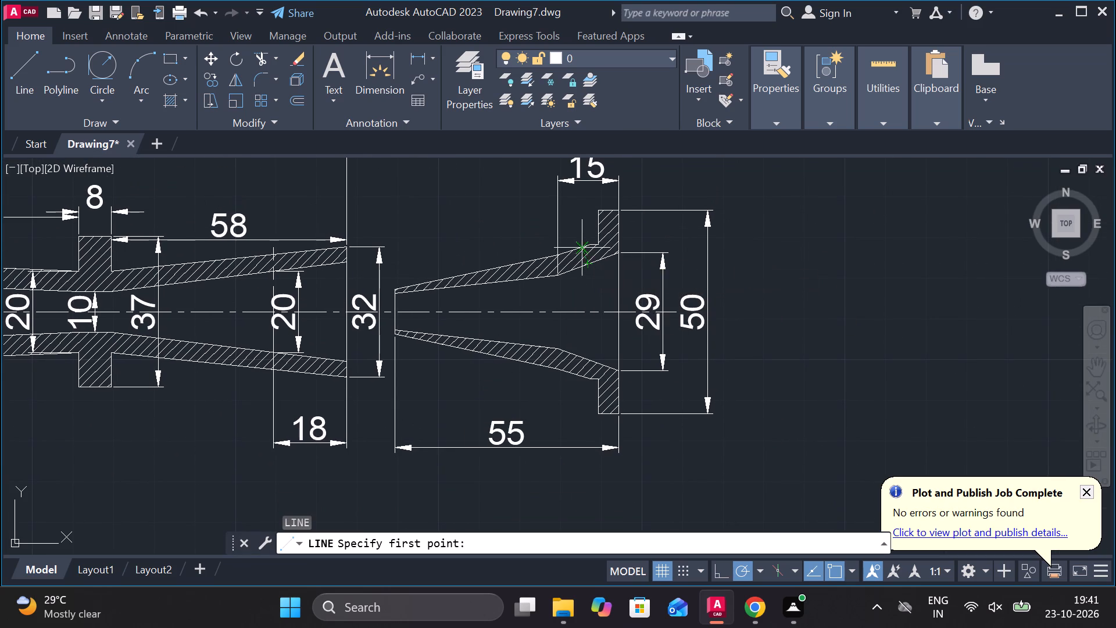
pyautogui.scroll(2, 584, 251)
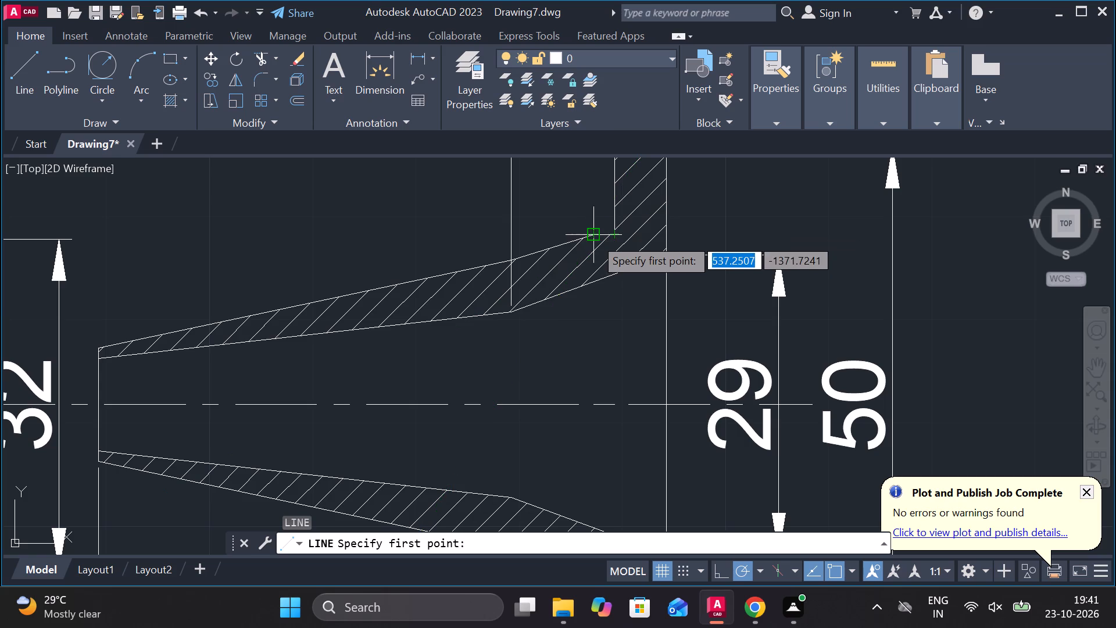
pyautogui.click(594, 237)
pyautogui.scroll(-1, 581, 450)
pyautogui.moveTo(581, 445); pyautogui.dragTo(589, 342, button='middle')
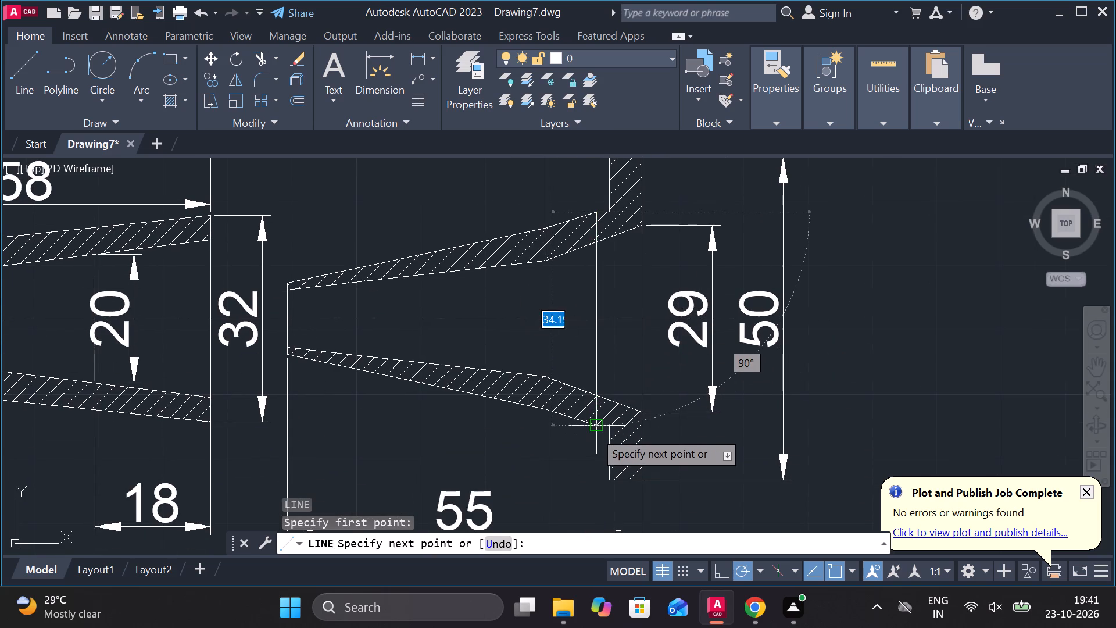
pyautogui.click(593, 422)
pyautogui.press('Escape')
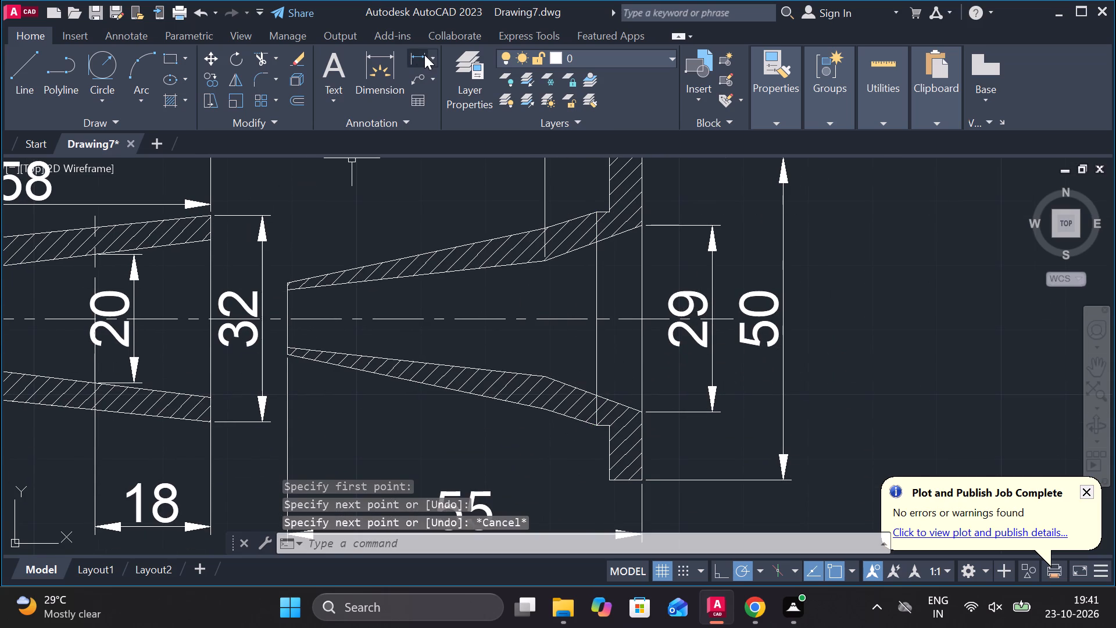
# Add a horizontal linear dimension from the cone's small end to the end of its outer taper, placed above the overall length dimension.
pyautogui.click(424, 55)
pyautogui.click(289, 396)
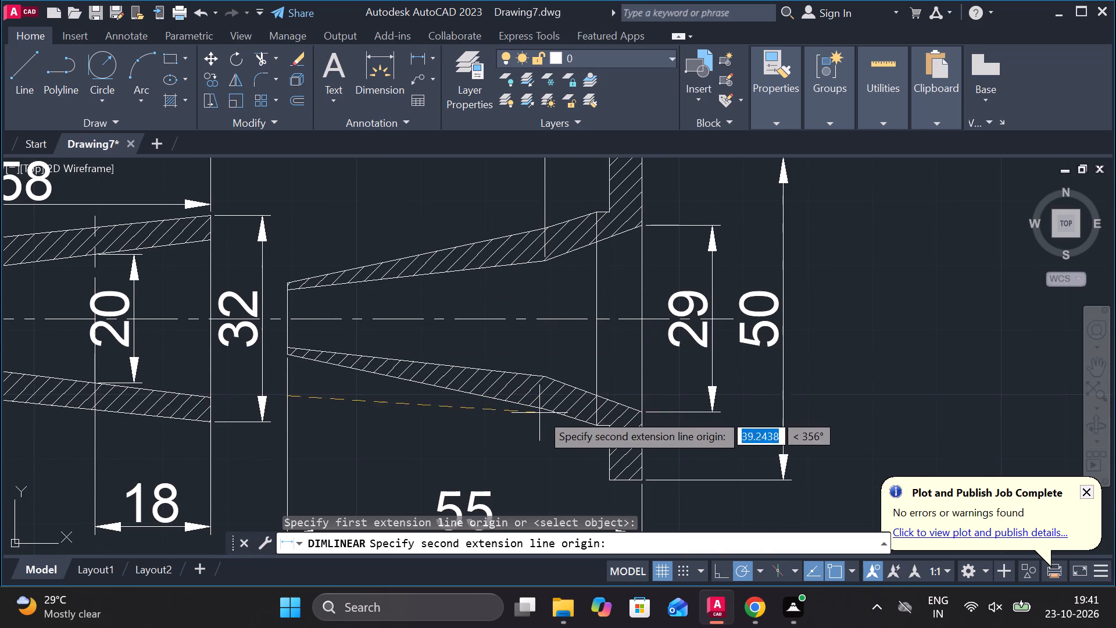
pyautogui.click(594, 423)
pyautogui.moveTo(509, 462); pyautogui.dragTo(510, 437, button='middle')
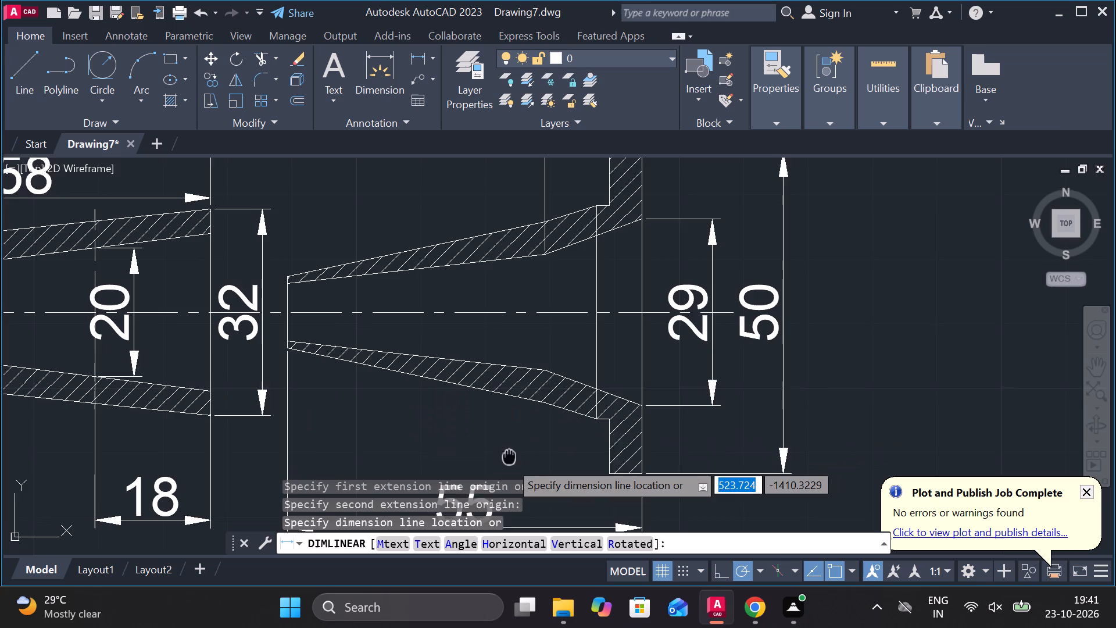
pyautogui.moveTo(510, 437); pyautogui.dragTo(520, 416, button='middle')
pyautogui.click(517, 416)
pyautogui.scroll(-1, 589, 419)
pyautogui.scroll(-1, 674, 435)
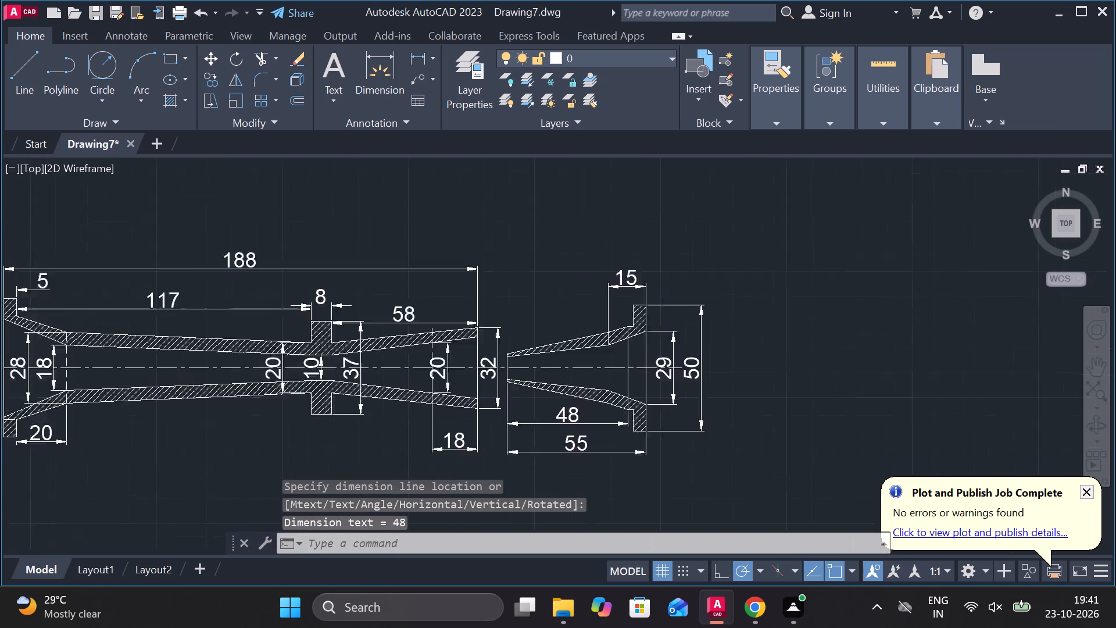
pyautogui.scroll(-1, 674, 435)
pyautogui.scroll(2, 640, 441)
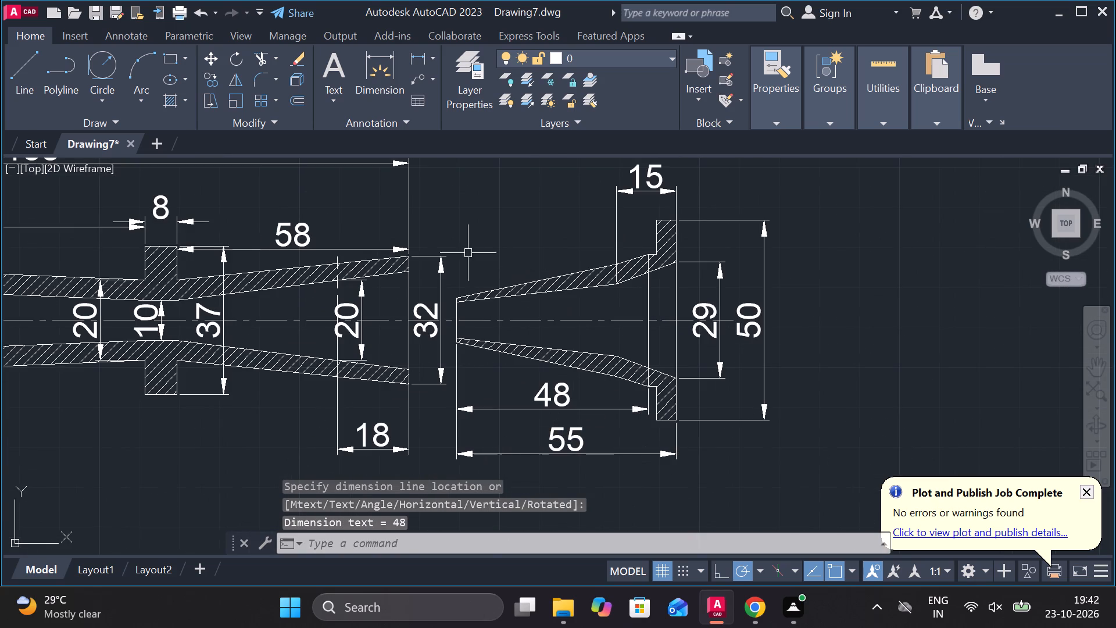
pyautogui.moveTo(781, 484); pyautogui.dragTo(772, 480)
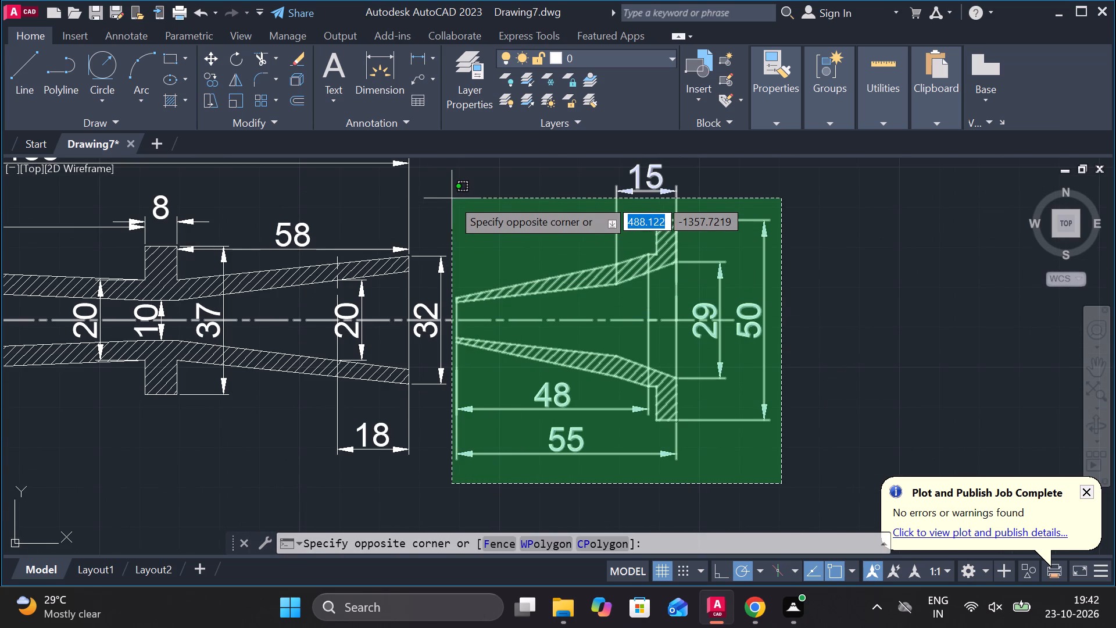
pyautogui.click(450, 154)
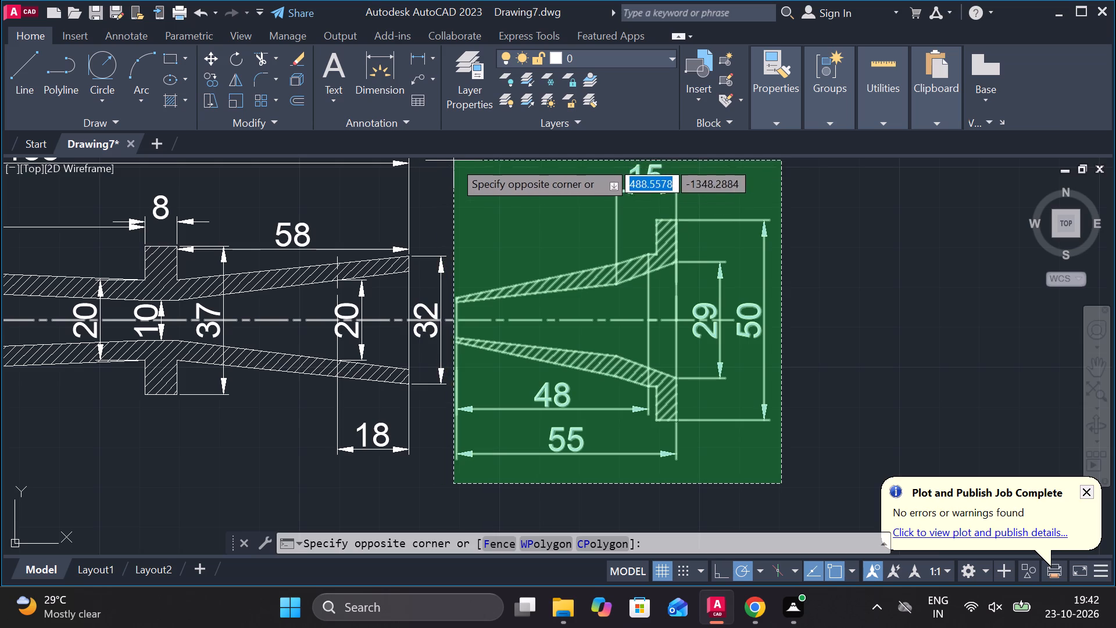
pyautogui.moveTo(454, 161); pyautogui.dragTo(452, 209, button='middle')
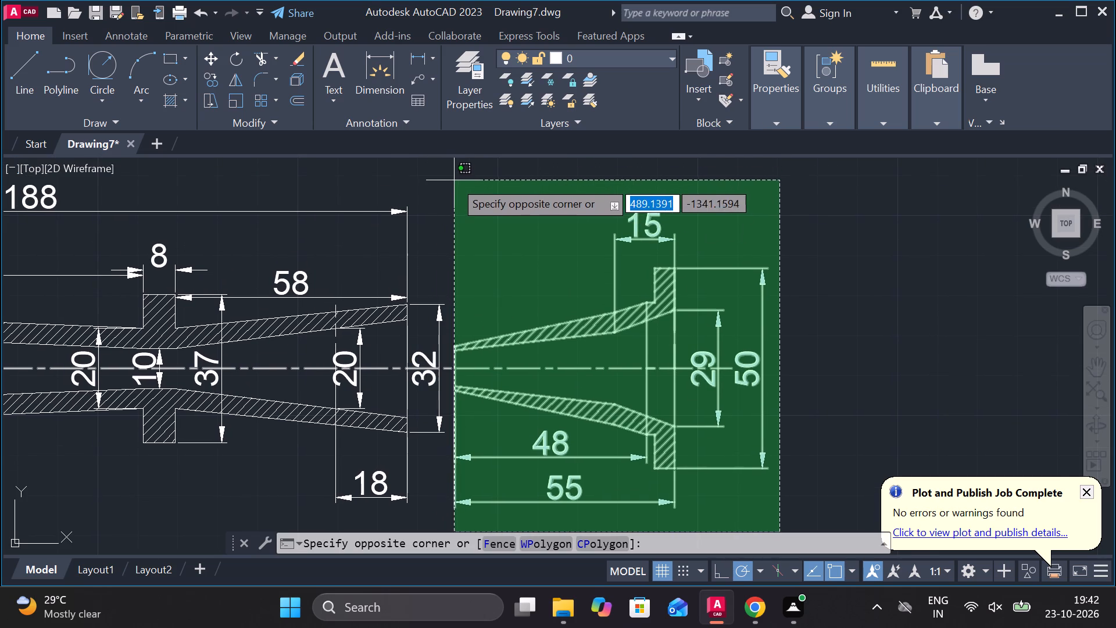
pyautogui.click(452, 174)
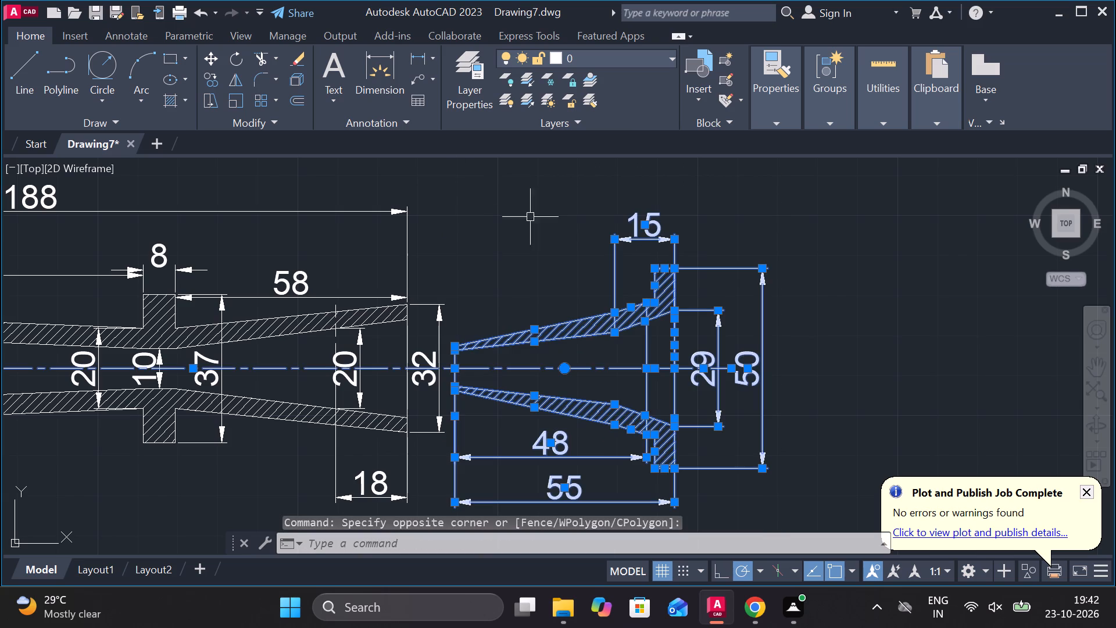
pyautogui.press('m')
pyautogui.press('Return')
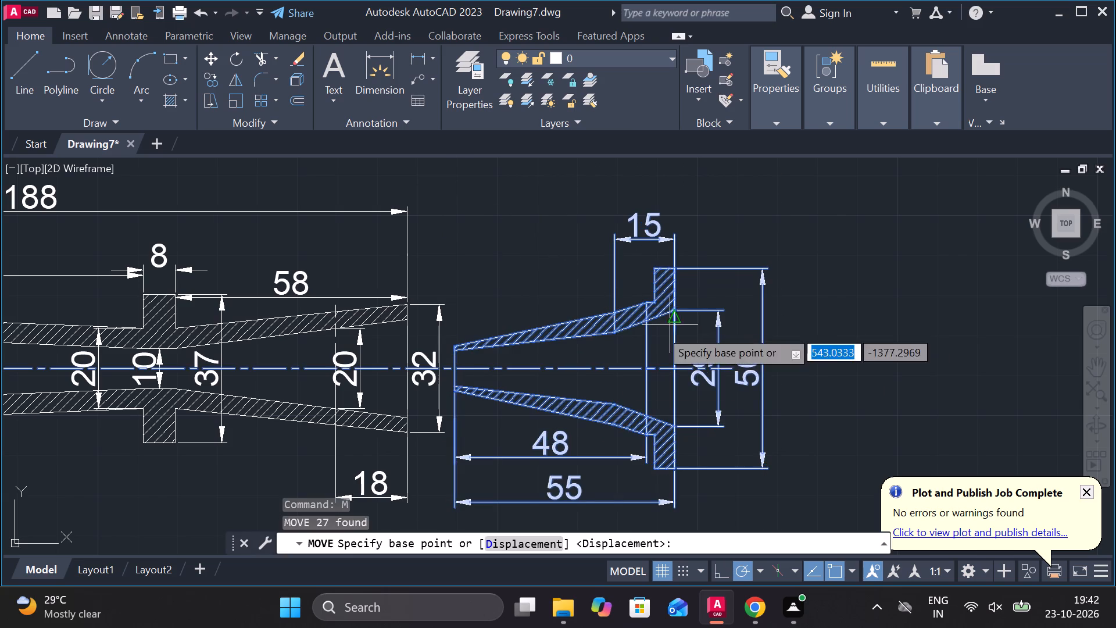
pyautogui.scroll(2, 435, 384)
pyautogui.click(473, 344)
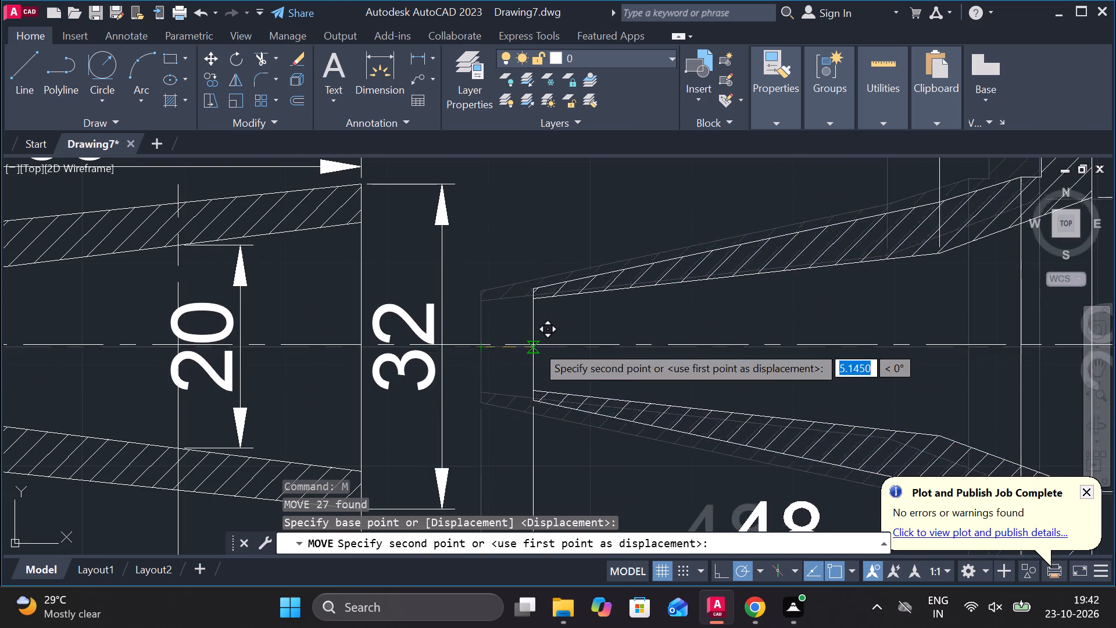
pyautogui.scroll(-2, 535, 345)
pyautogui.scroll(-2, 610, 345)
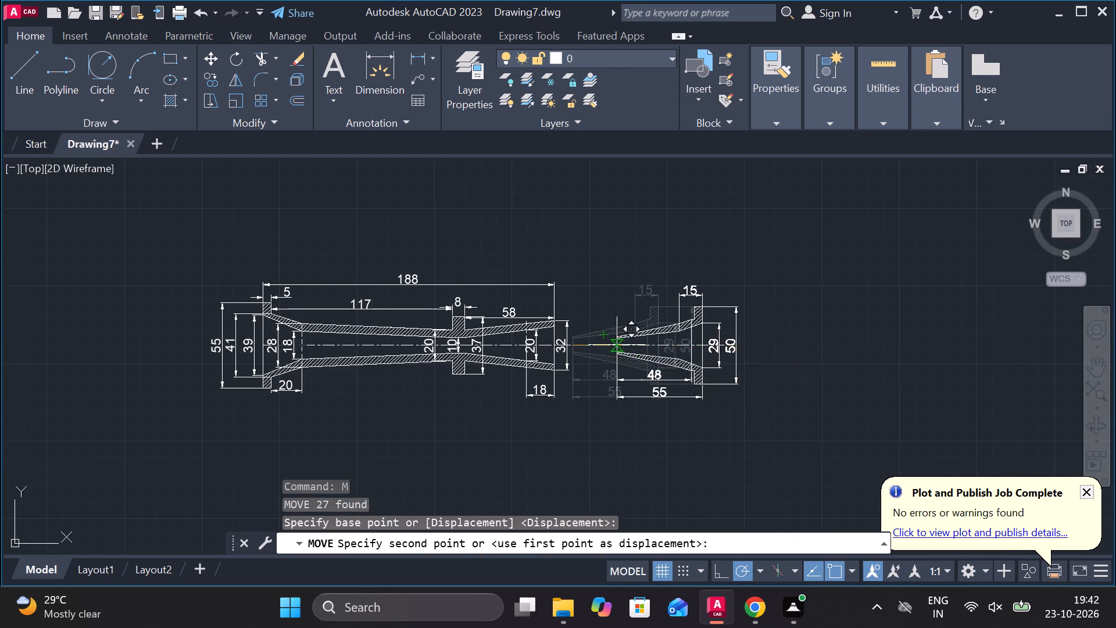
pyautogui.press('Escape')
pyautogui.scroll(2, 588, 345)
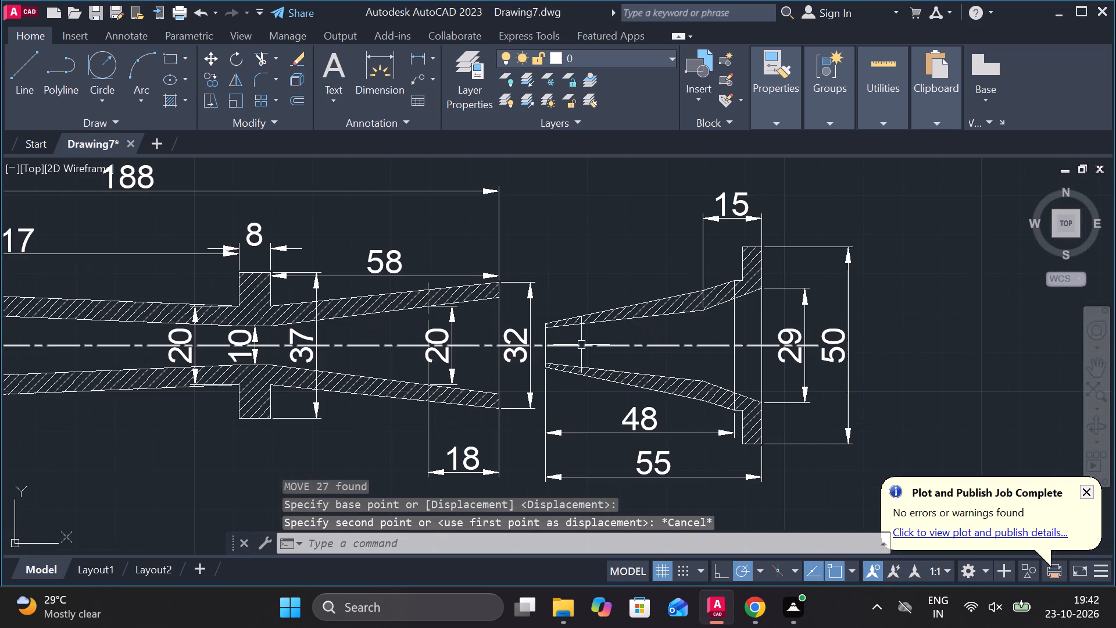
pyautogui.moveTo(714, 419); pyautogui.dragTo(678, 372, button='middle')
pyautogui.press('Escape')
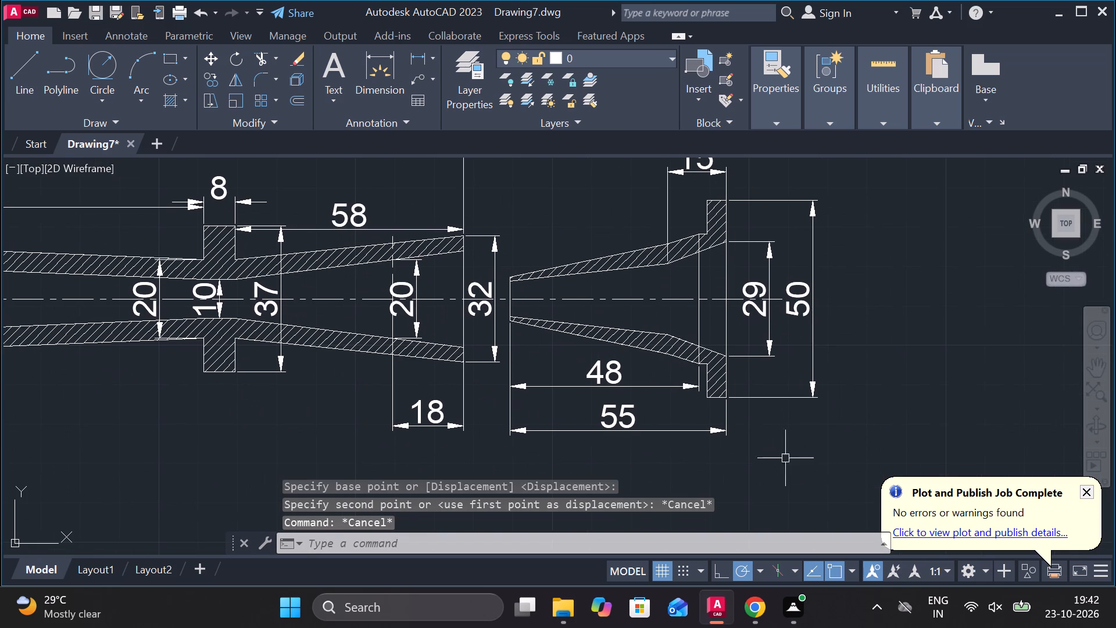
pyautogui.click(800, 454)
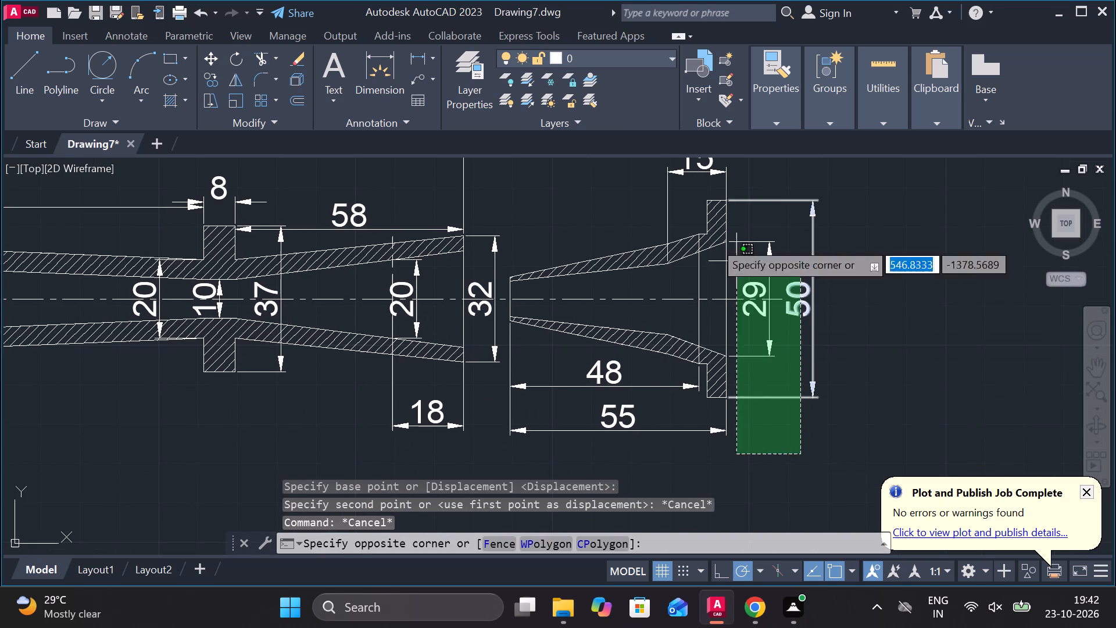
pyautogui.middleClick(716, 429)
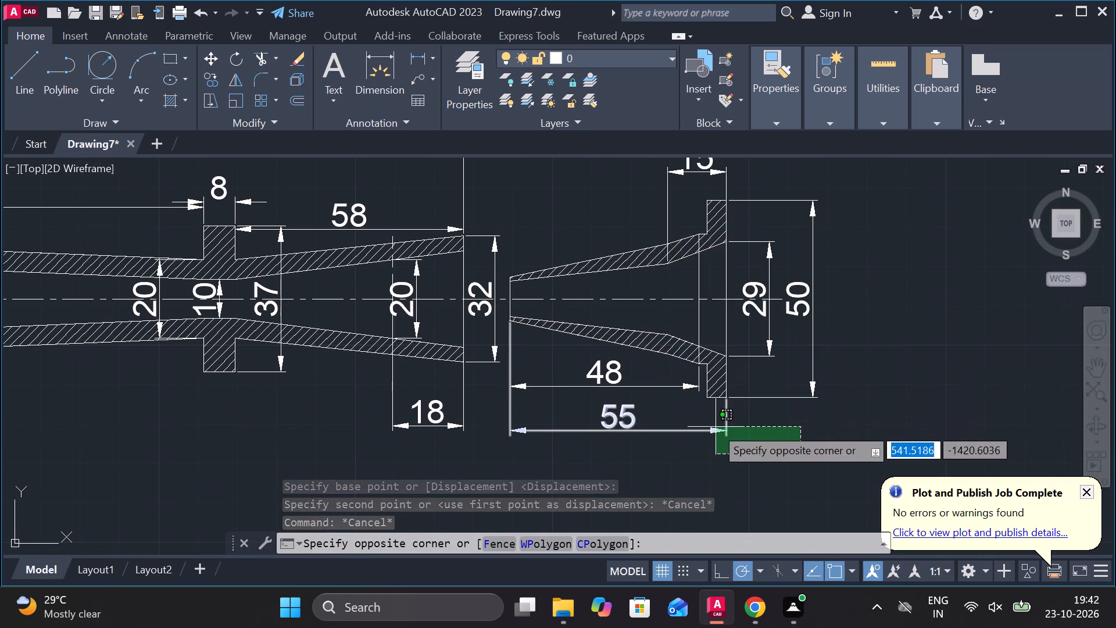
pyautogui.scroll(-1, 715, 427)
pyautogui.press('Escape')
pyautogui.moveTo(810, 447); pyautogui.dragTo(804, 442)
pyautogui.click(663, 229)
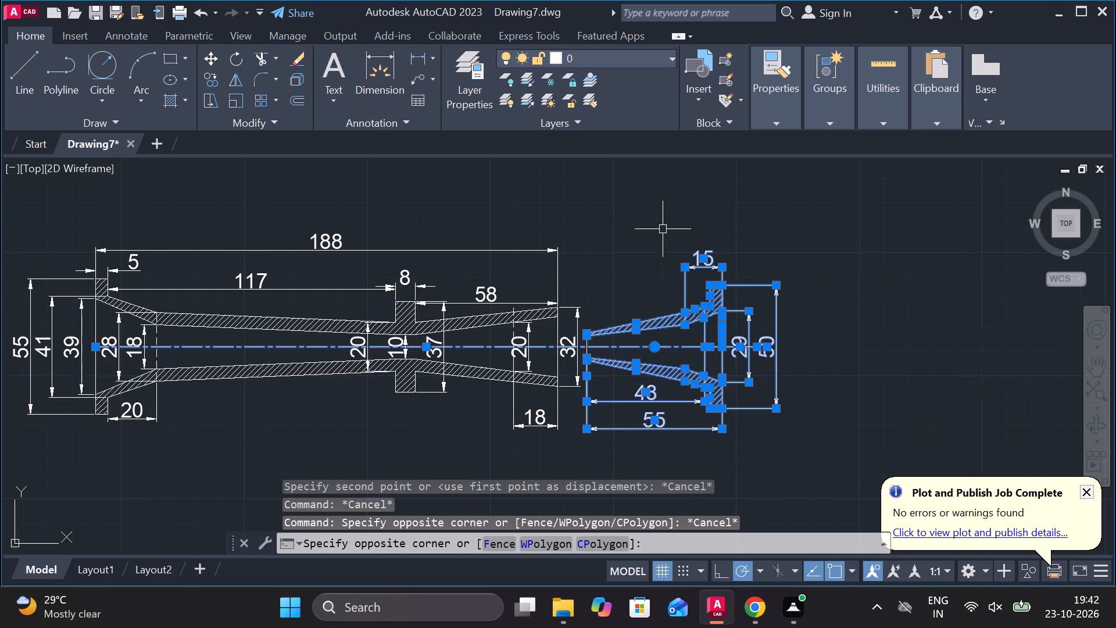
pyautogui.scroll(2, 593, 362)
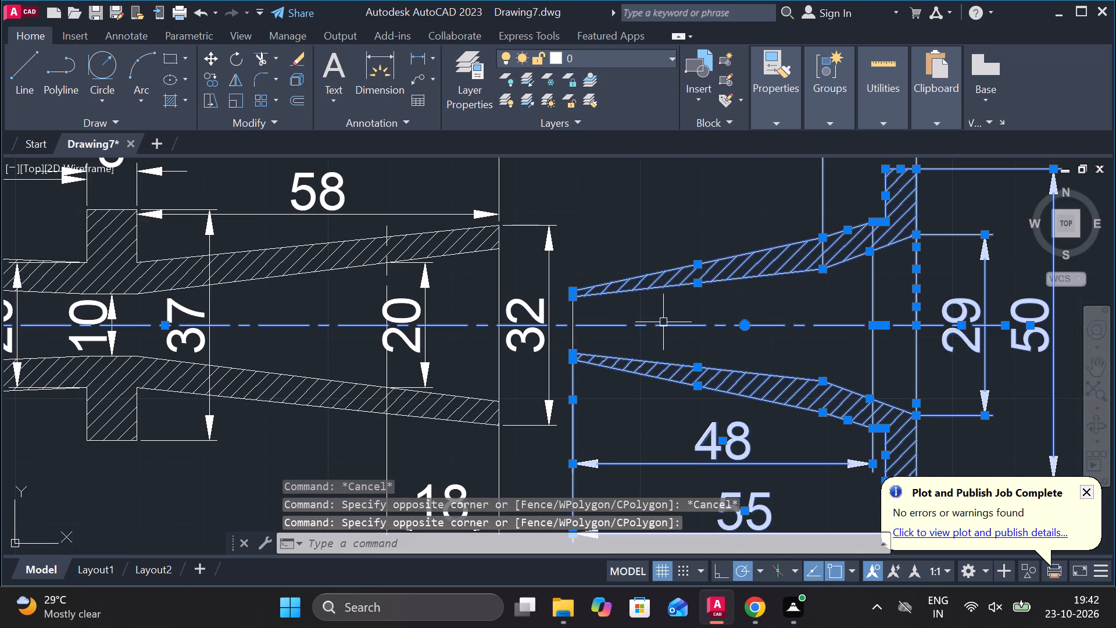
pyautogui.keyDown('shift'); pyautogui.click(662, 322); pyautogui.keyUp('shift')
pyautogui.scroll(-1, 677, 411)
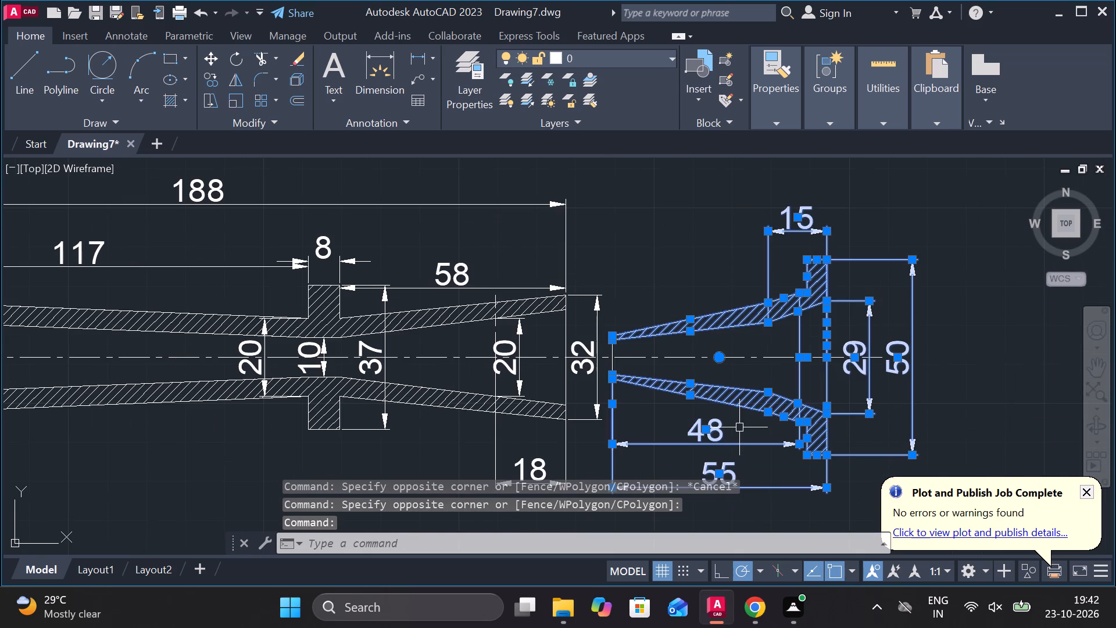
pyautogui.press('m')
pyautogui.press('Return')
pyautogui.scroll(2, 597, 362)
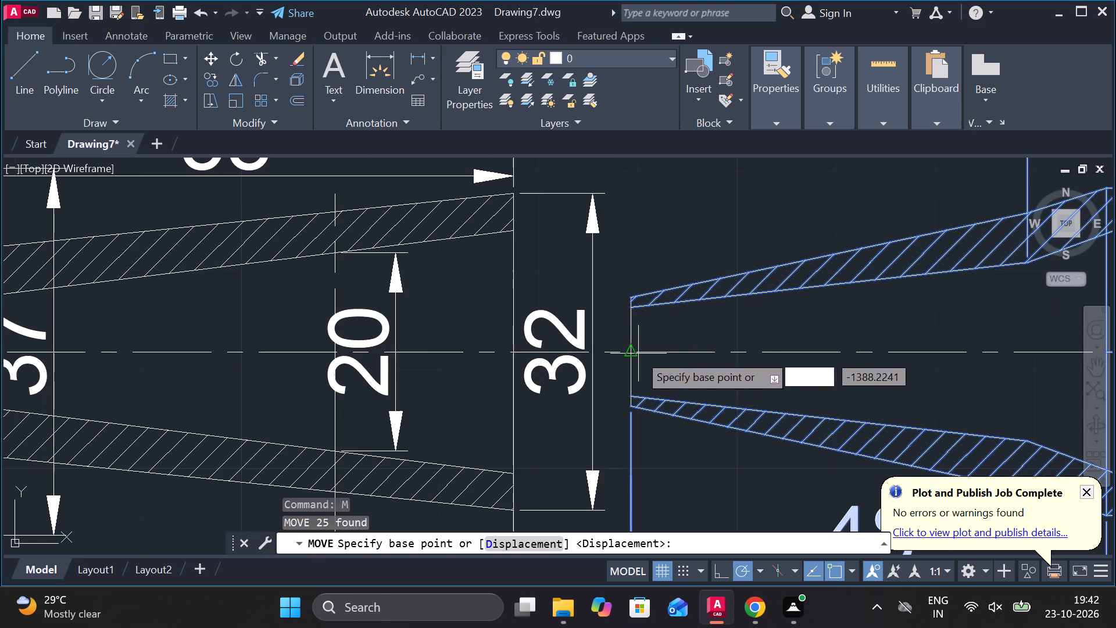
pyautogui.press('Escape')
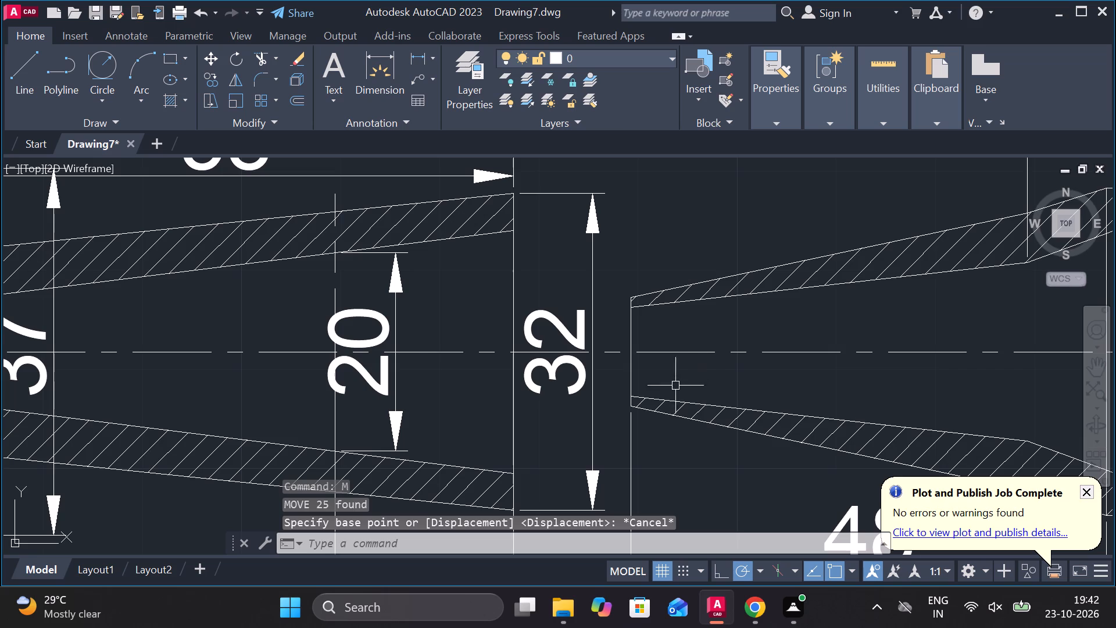
# Move the whole flanged cone with its dimensions, but not the shared centerline, horizontally along the centerline farther away from the nozzle.
pyautogui.click(629, 365)
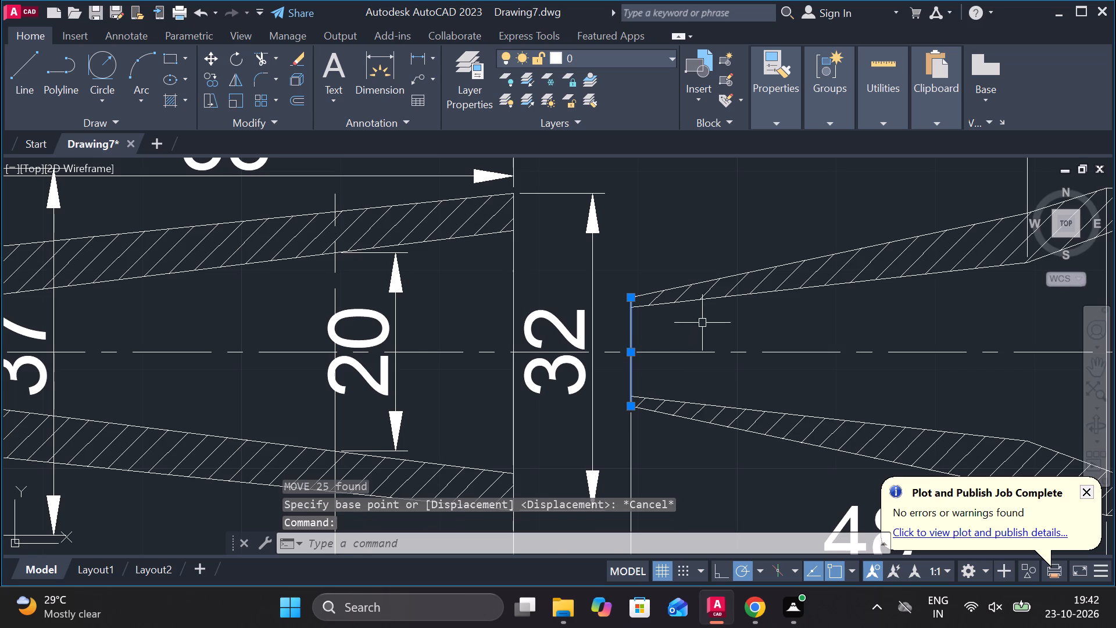
pyautogui.moveTo(703, 322); pyautogui.dragTo(703, 315)
pyautogui.click(703, 235)
pyautogui.scroll(-1, 846, 307)
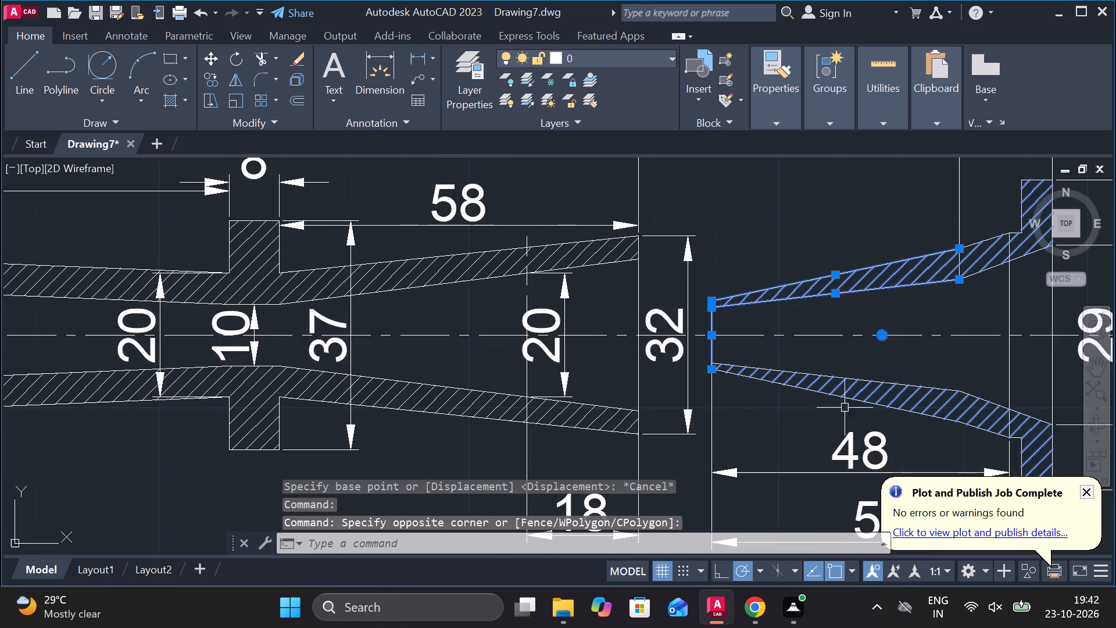
pyautogui.moveTo(833, 408); pyautogui.dragTo(581, 309, button='middle')
pyautogui.moveTo(851, 429); pyautogui.dragTo(830, 423)
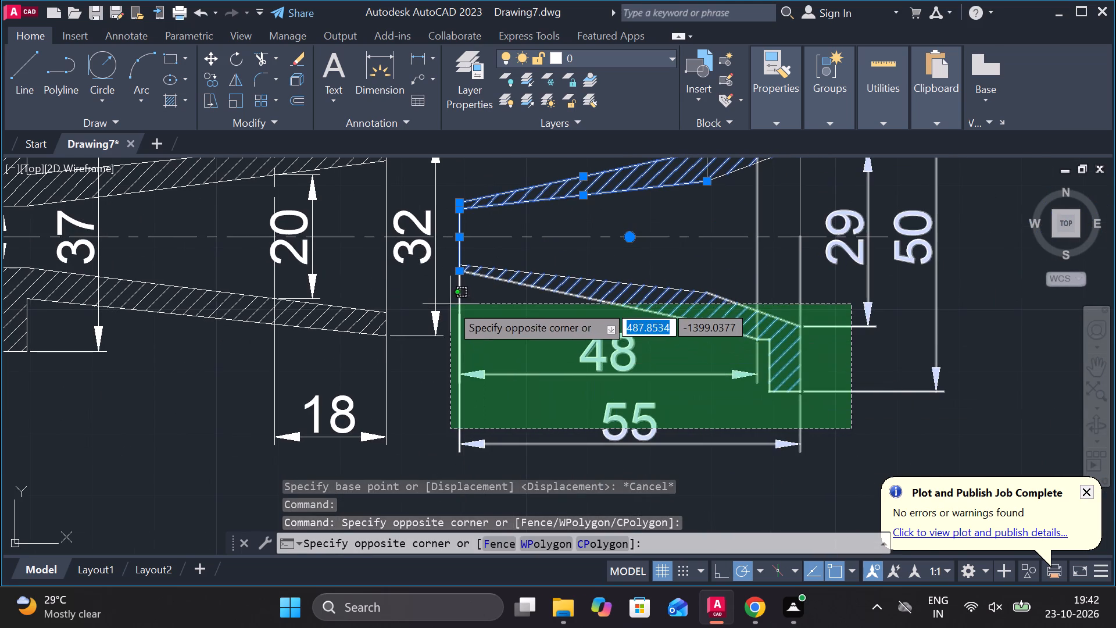
pyautogui.click(450, 304)
pyautogui.moveTo(961, 364); pyautogui.dragTo(927, 408, button='middle')
pyautogui.scroll(-1, 927, 408)
pyautogui.moveTo(958, 388); pyautogui.dragTo(914, 343)
pyautogui.click(701, 169)
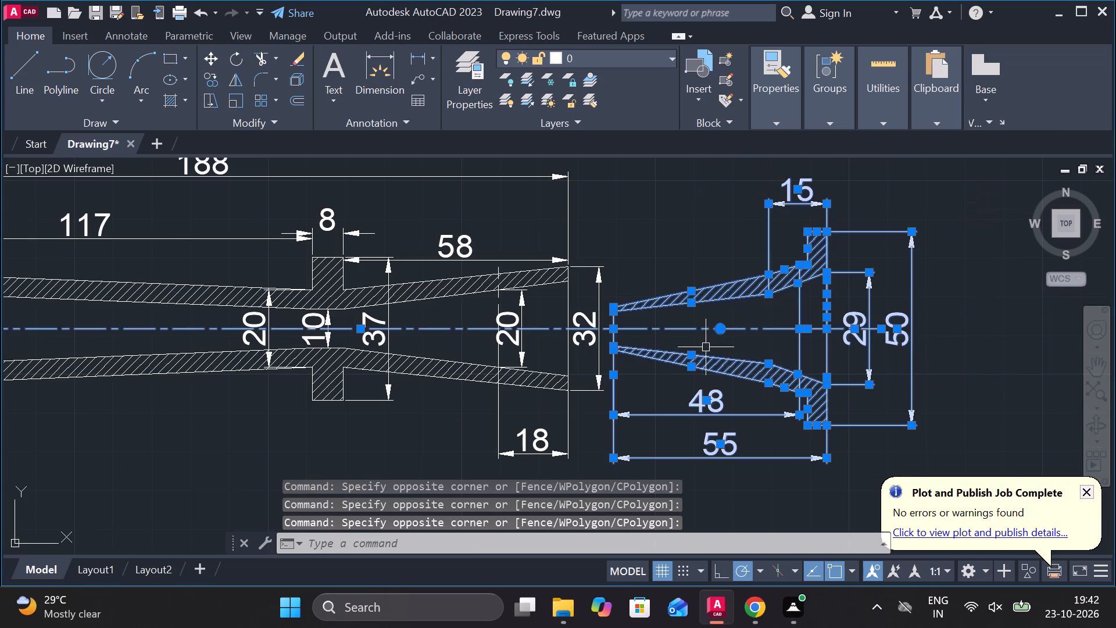
pyautogui.scroll(1, 704, 347)
pyautogui.keyDown('shift'); pyautogui.click(692, 321); pyautogui.keyUp('shift')
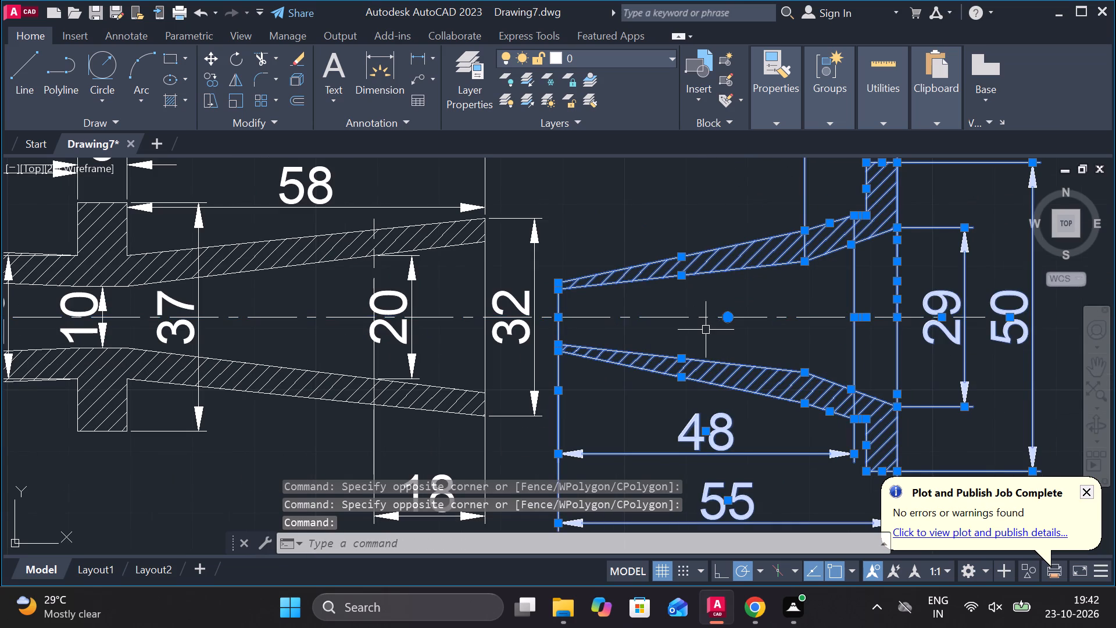
pyautogui.press('m')
pyautogui.press('Return')
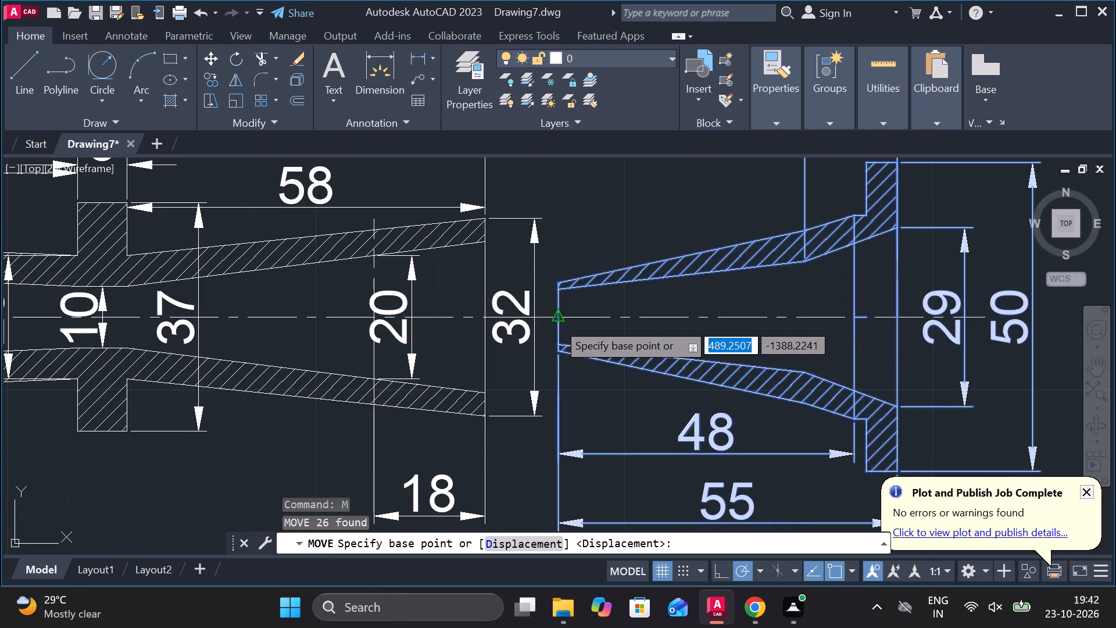
pyautogui.click(557, 322)
pyautogui.click(710, 311)
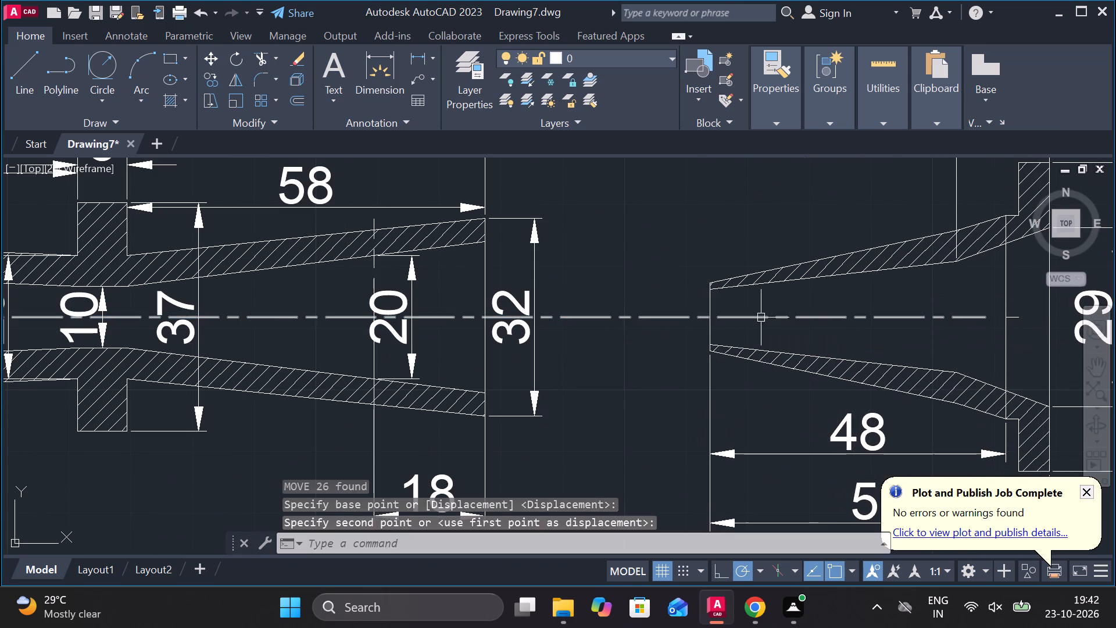
pyautogui.scroll(-2, 761, 317)
pyautogui.moveTo(827, 355); pyautogui.dragTo(702, 336, button='middle')
pyautogui.press('Escape')
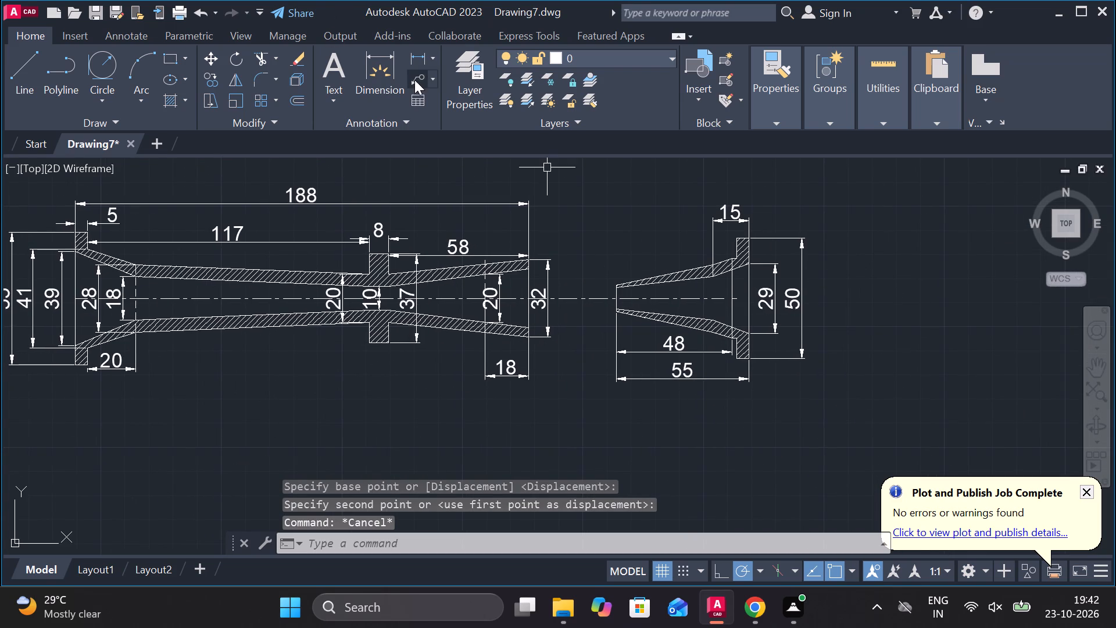
# Add a vertical linear dimension of the flanged cone's bore diameter at its small end, placed just outside that end.
pyautogui.click(420, 61)
pyautogui.scroll(1, 664, 290)
pyautogui.scroll(2, 594, 276)
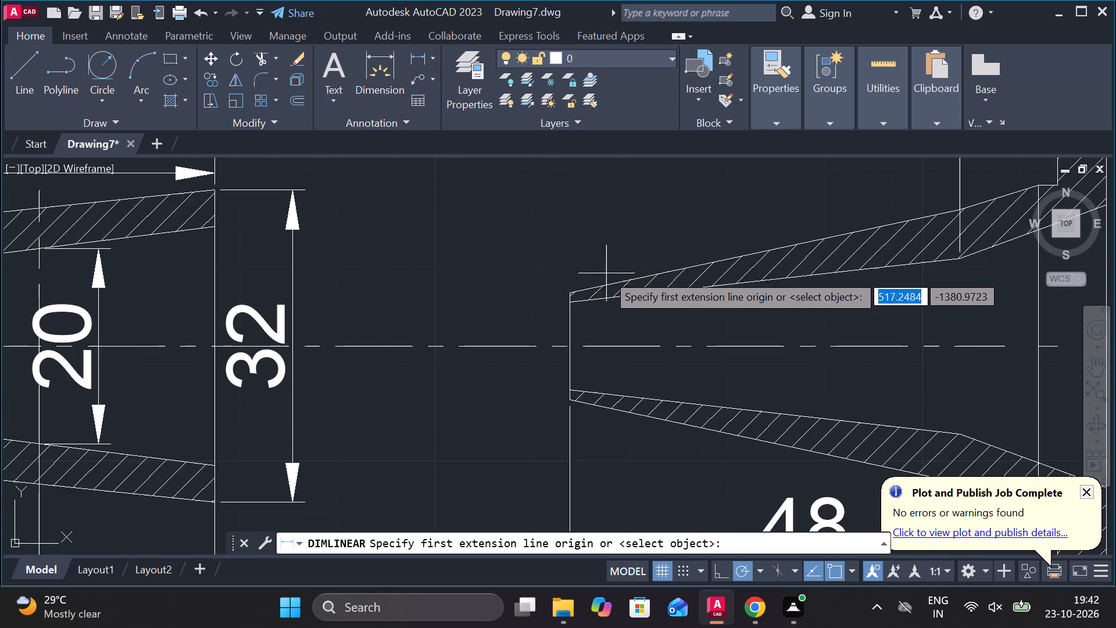
pyautogui.click(570, 305)
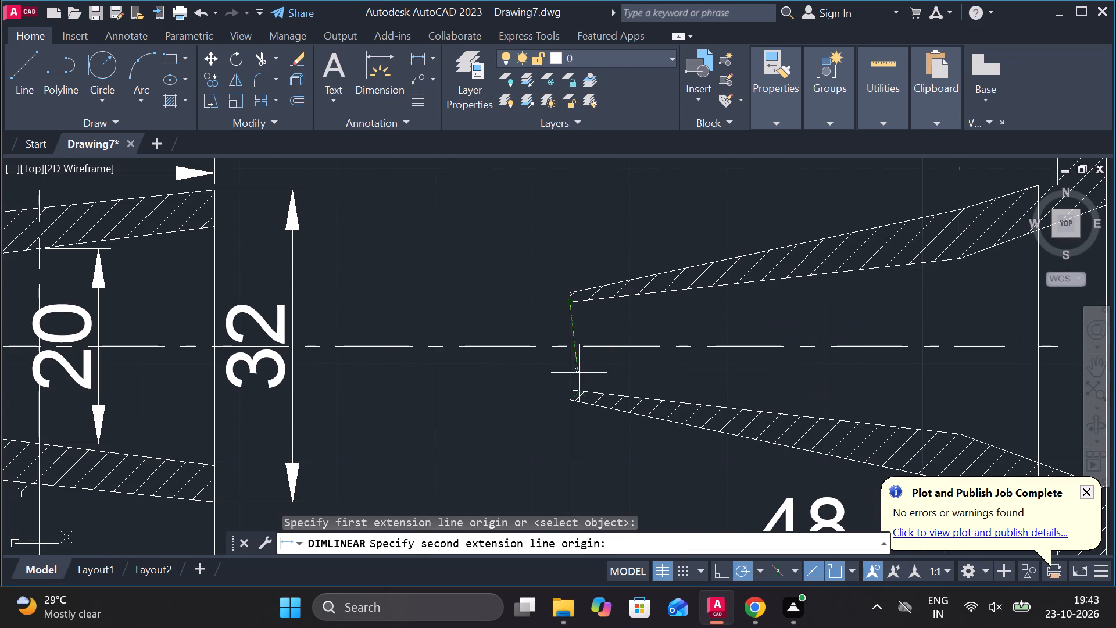
pyautogui.click(568, 386)
pyautogui.click(544, 370)
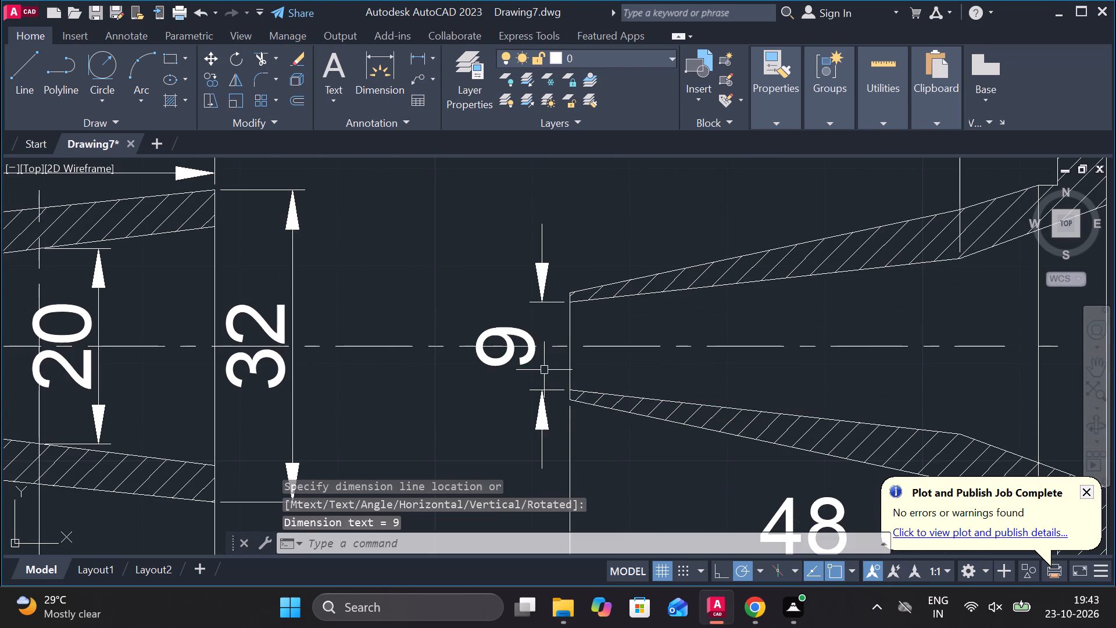
# Add a vertical linear dimension of the flanged cone's small-end outer diameter, placed beyond the small-end bore dimension.
pyautogui.press('space')
pyautogui.click(568, 287)
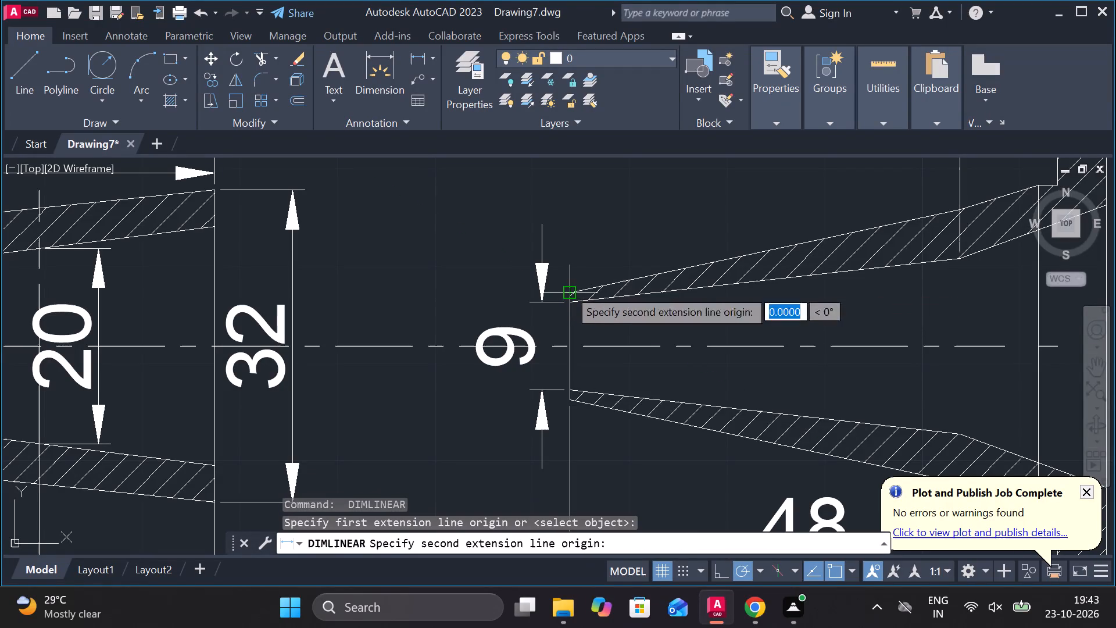
pyautogui.click(571, 401)
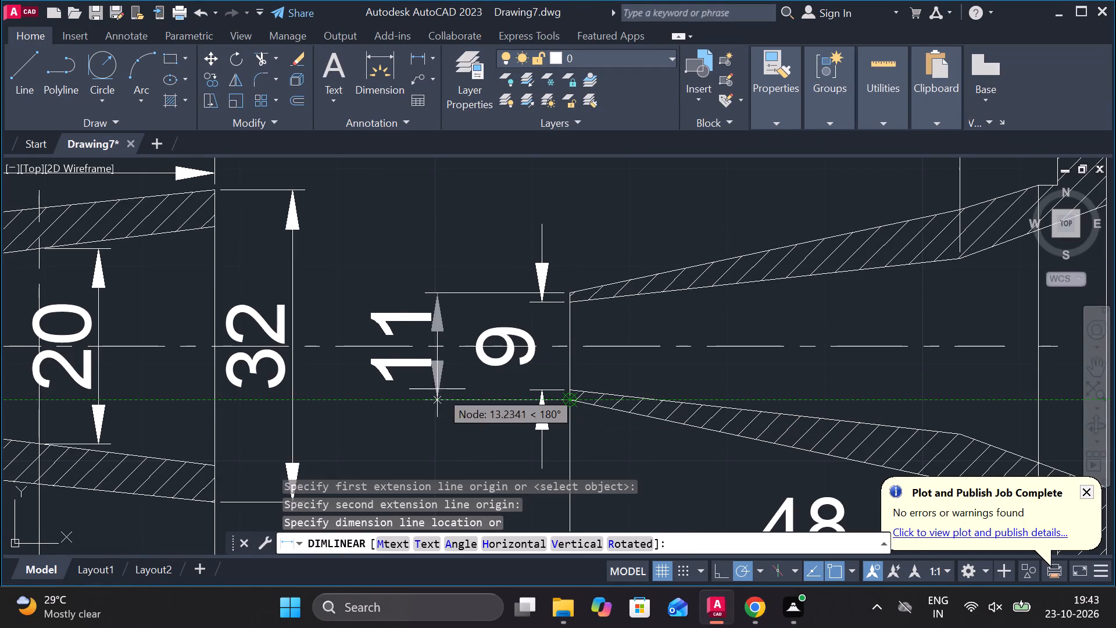
pyautogui.click(452, 388)
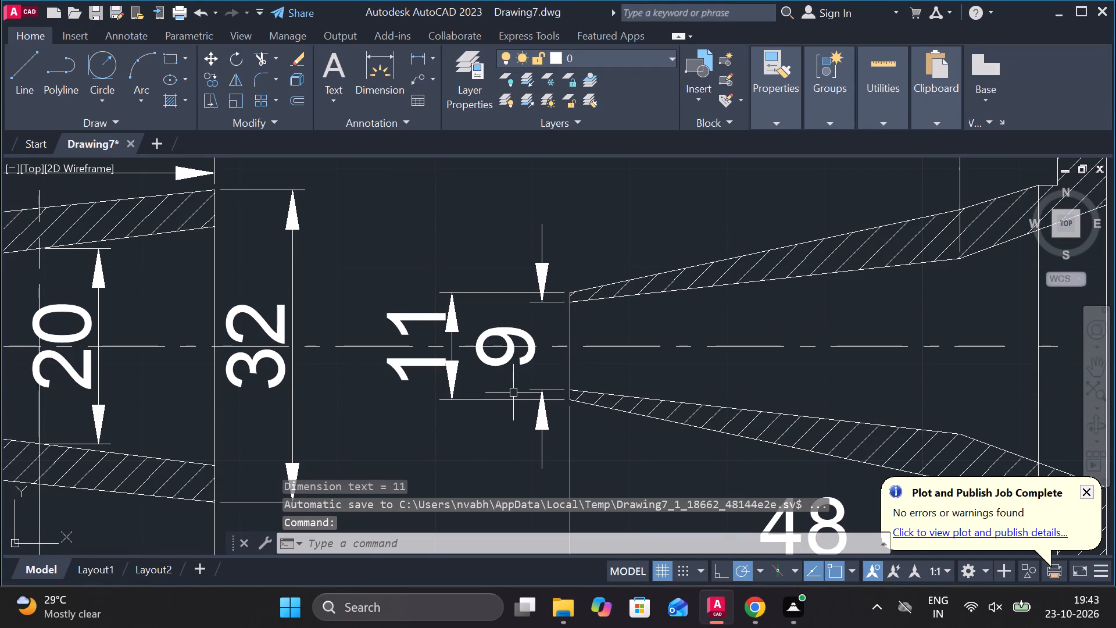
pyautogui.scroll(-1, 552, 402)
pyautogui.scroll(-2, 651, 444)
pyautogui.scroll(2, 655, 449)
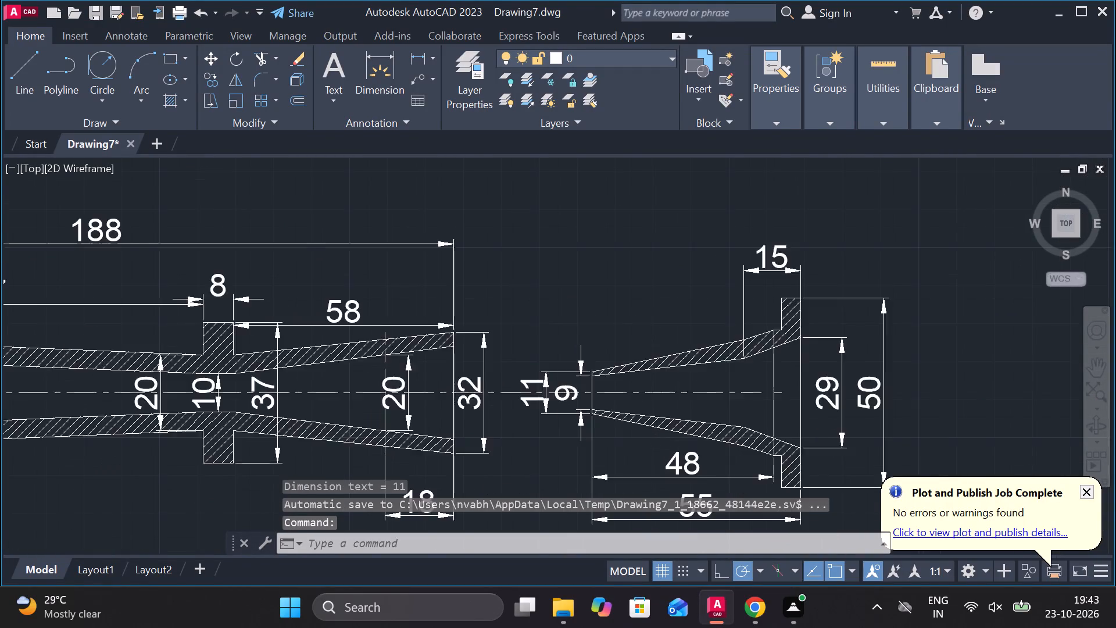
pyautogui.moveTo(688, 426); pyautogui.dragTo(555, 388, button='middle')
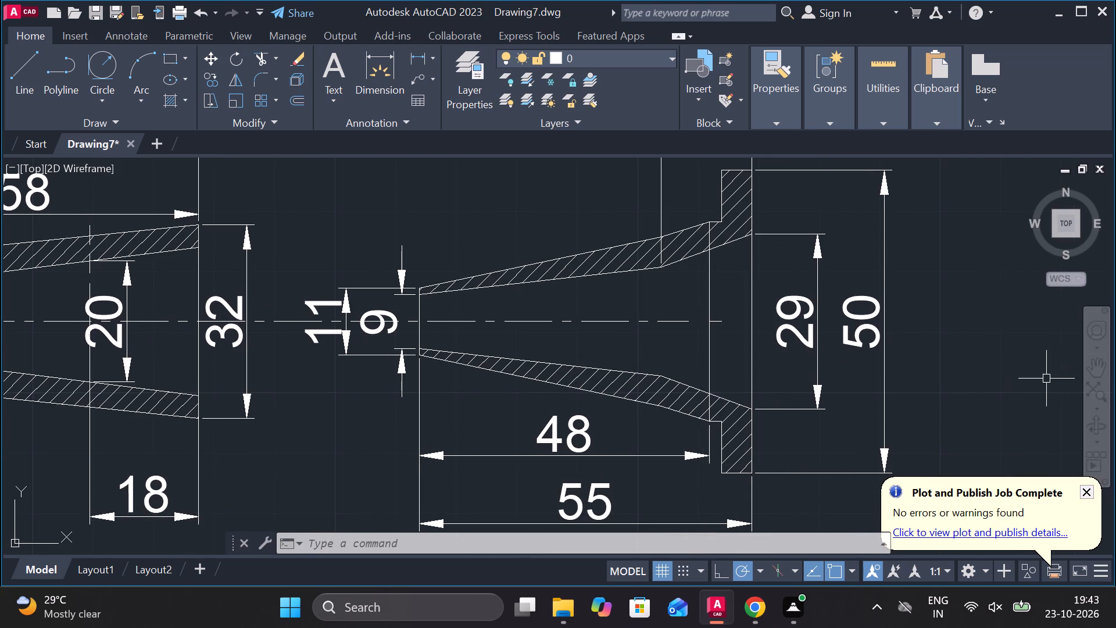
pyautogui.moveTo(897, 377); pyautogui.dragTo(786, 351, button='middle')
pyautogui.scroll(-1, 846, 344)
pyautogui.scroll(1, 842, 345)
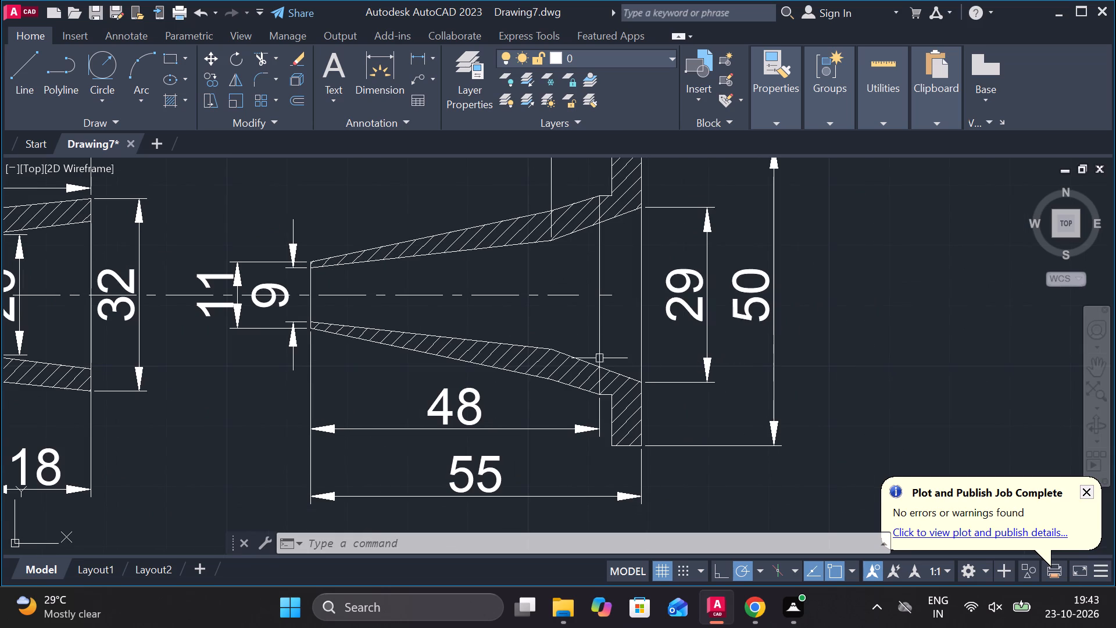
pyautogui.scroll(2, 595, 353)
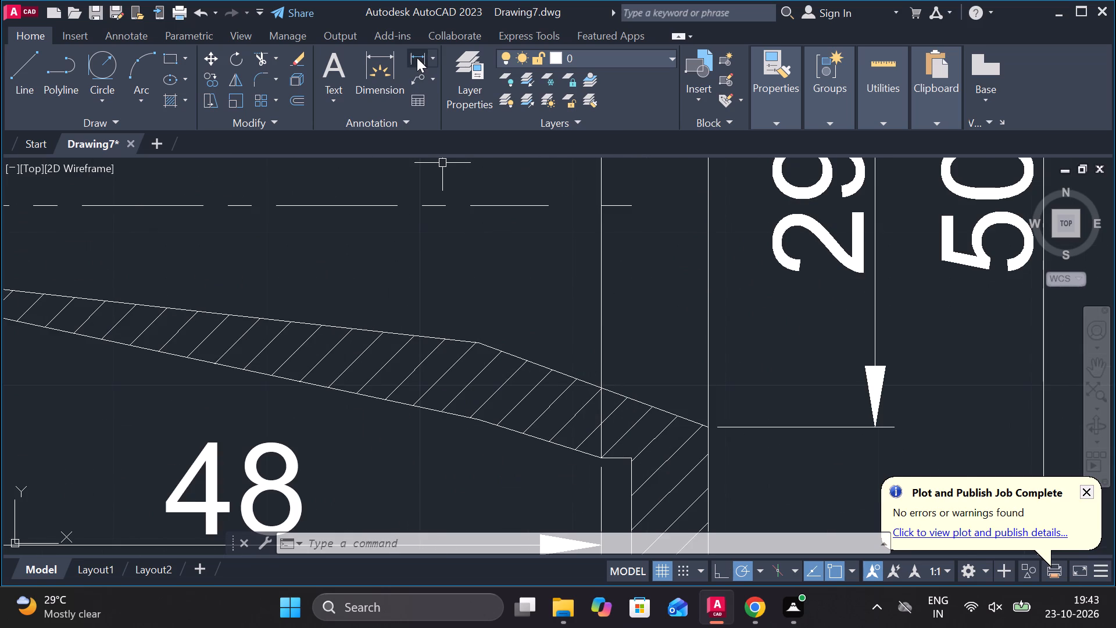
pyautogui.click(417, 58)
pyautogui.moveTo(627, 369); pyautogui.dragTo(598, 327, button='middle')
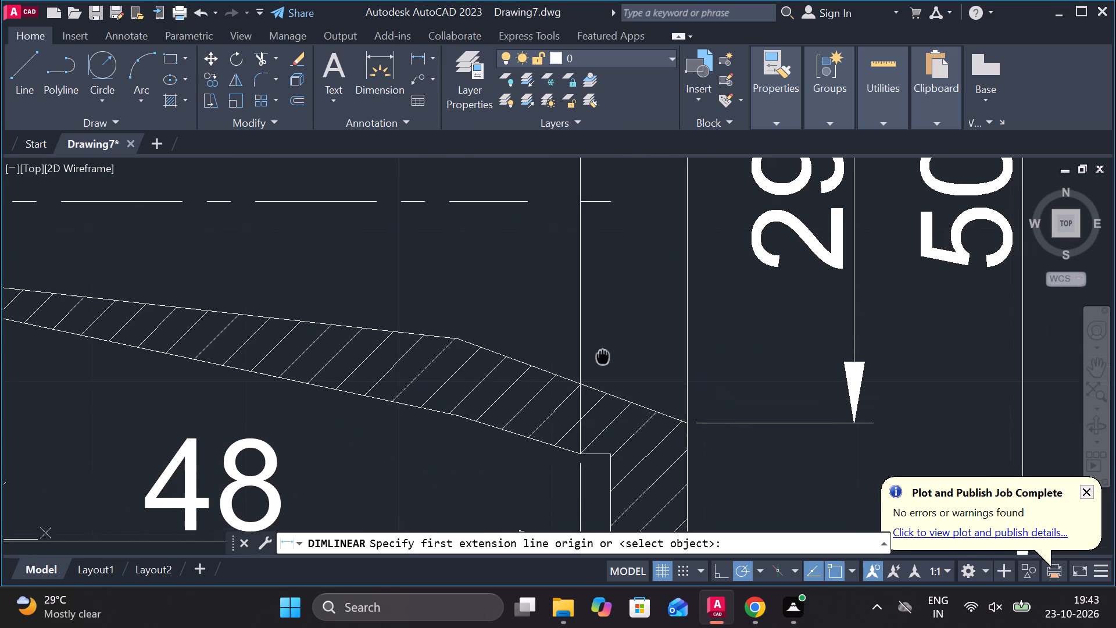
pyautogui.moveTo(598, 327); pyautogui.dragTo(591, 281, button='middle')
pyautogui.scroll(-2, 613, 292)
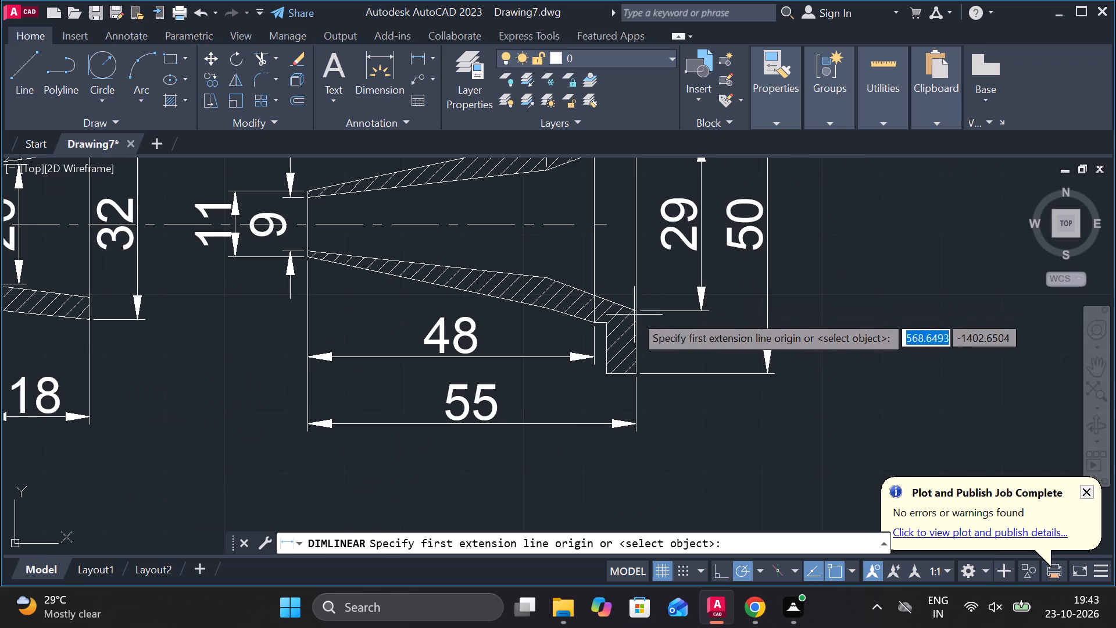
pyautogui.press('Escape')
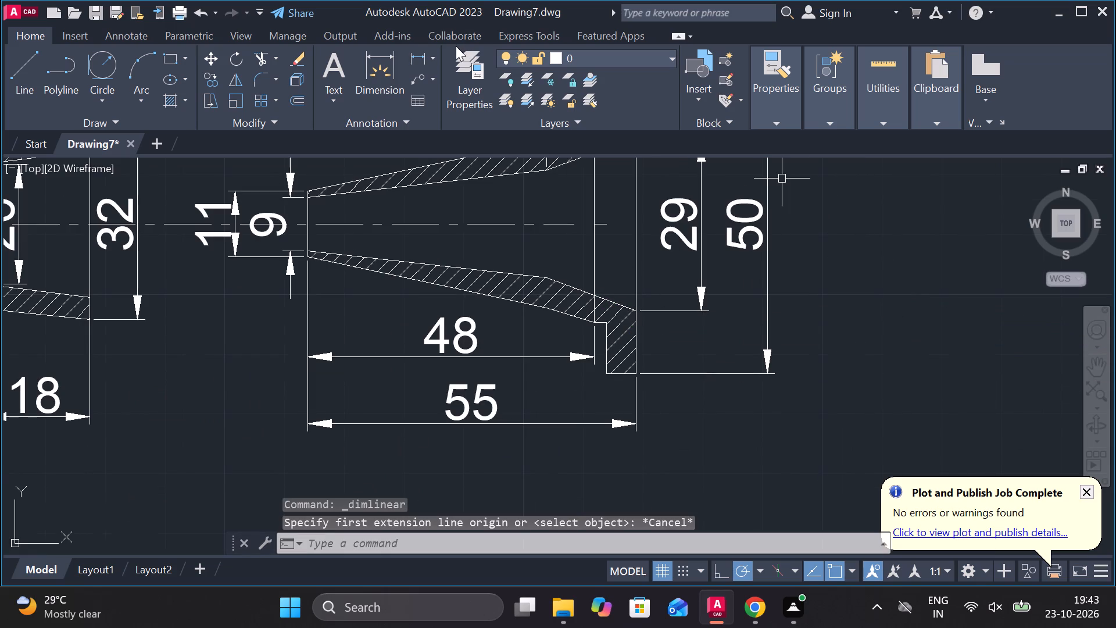
# Add a vertical linear dimension of the flanged cone's outer diameter where the body meets the flange, placed inside the cone.
pyautogui.click(414, 58)
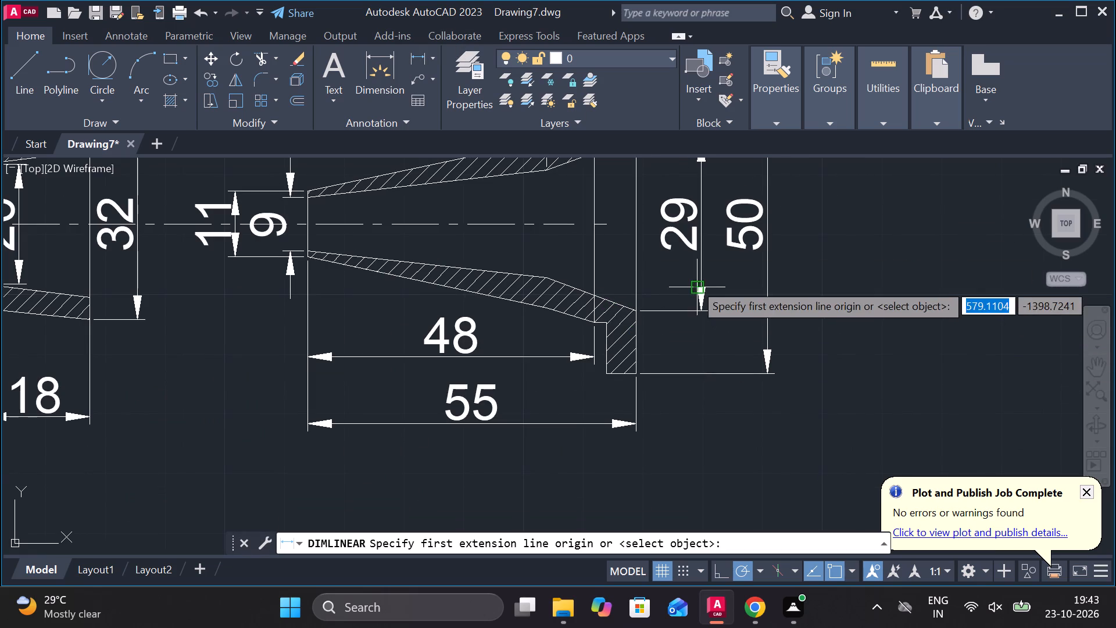
pyautogui.scroll(-1, 635, 305)
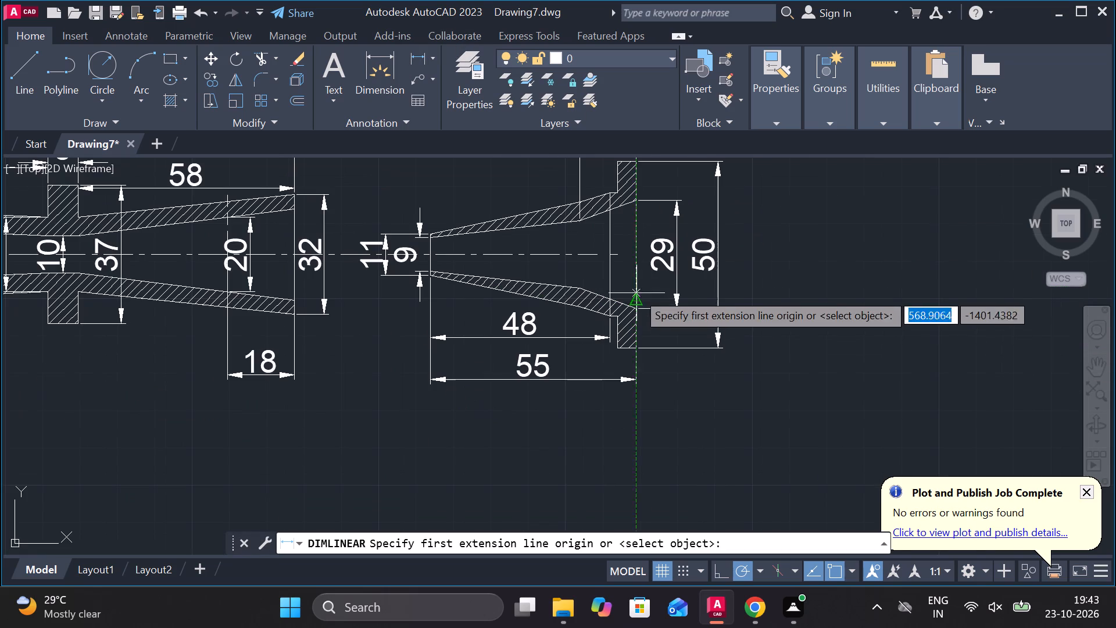
pyautogui.moveTo(611, 167); pyautogui.dragTo(616, 172, button='middle')
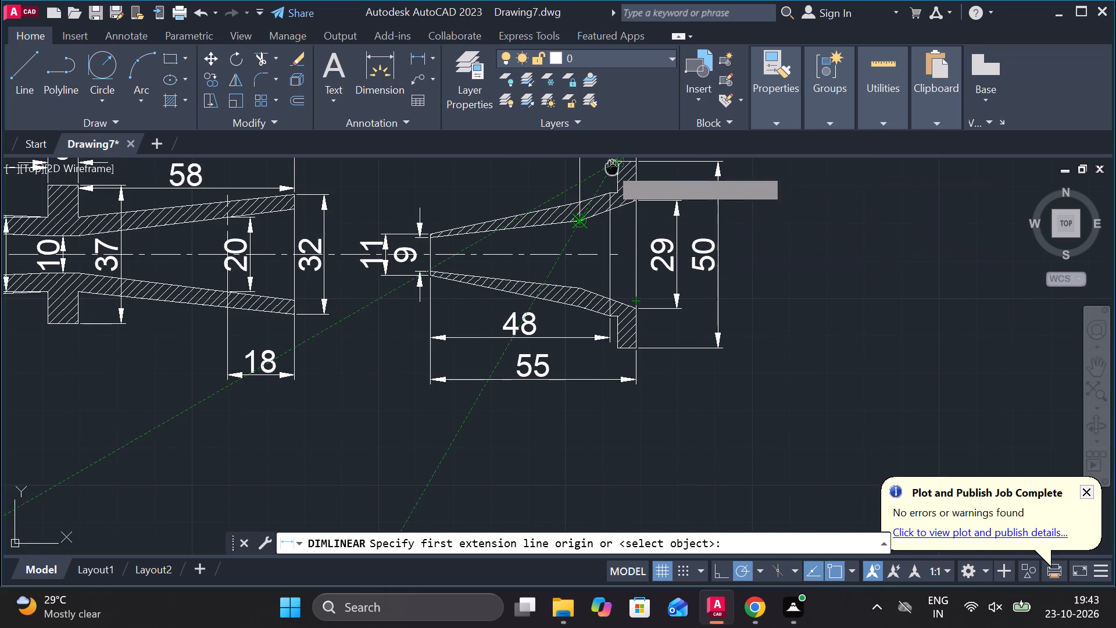
pyautogui.moveTo(616, 172); pyautogui.dragTo(599, 209, button='middle')
pyautogui.scroll(1, 639, 162)
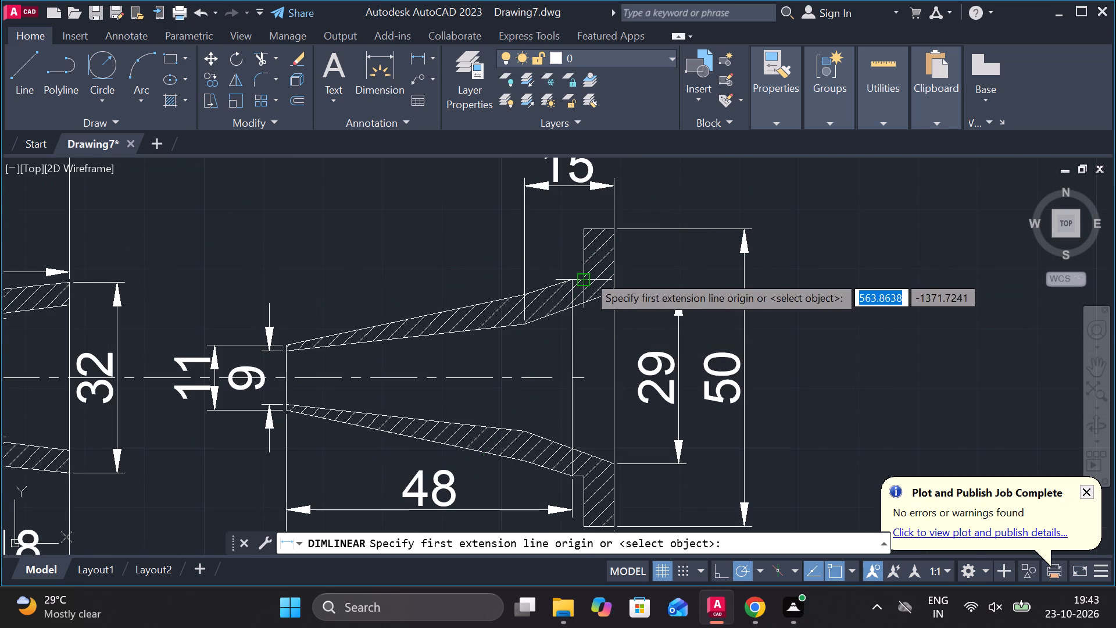
pyautogui.click(586, 276)
pyautogui.click(588, 480)
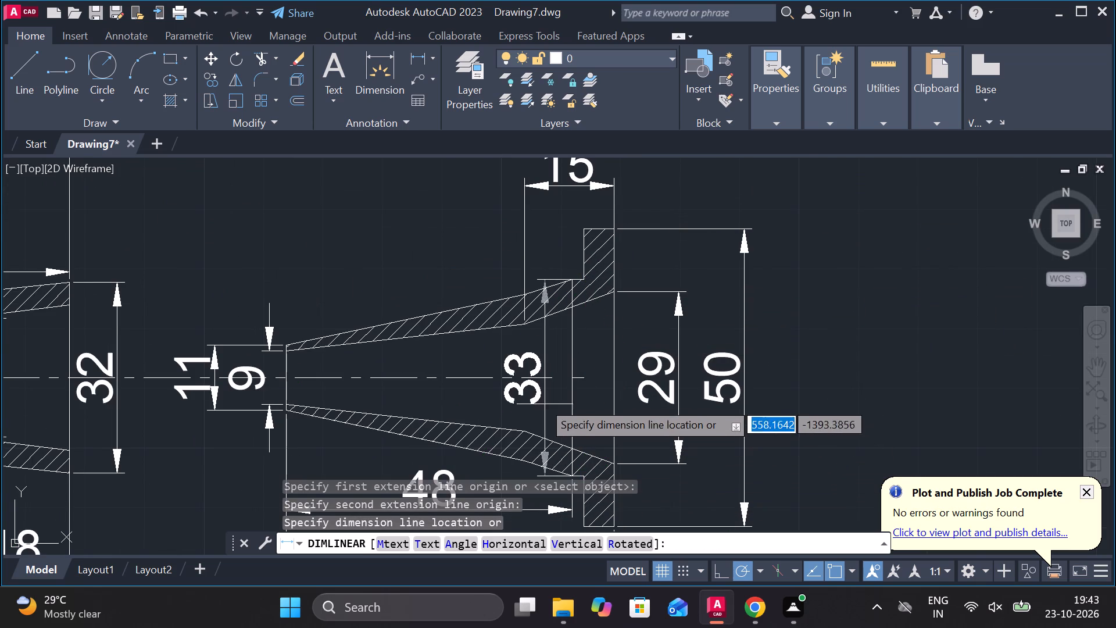
pyautogui.click(542, 395)
# Add a vertical linear dimension of the flanged cone's bore diameter where the inner taper changes angle, placed inside toward the small end.
pyautogui.moveTo(632, 399); pyautogui.dragTo(675, 329, button='middle')
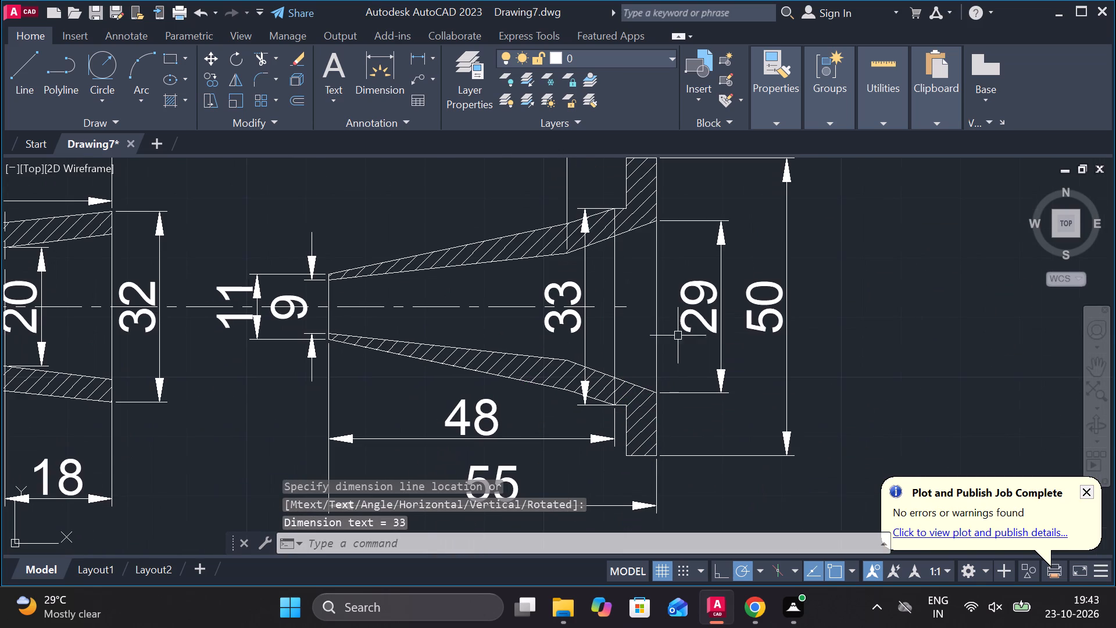
pyautogui.moveTo(678, 386); pyautogui.dragTo(697, 324, button='middle')
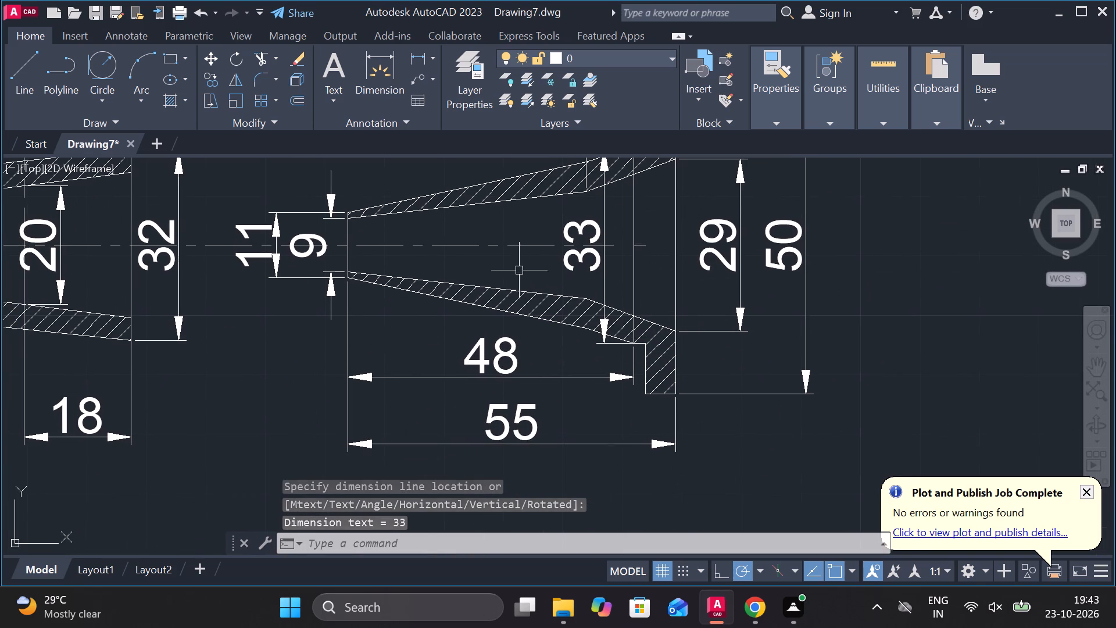
pyautogui.press('space')
pyautogui.click(589, 193)
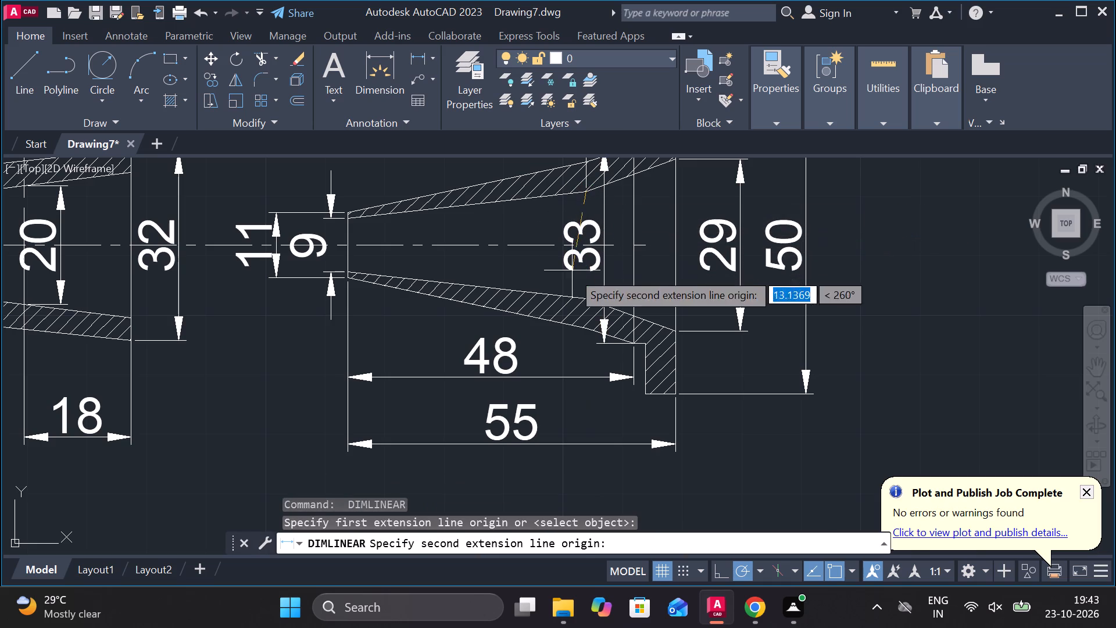
pyautogui.click(581, 295)
pyautogui.click(515, 273)
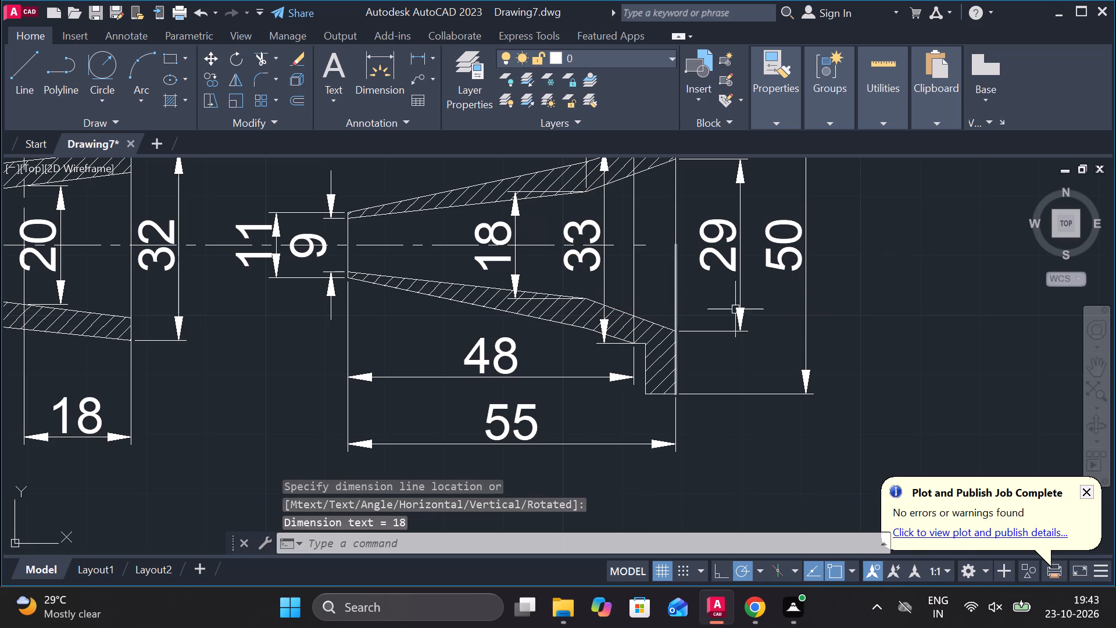
# Add a horizontal linear dimension of the flanged cone's flange thickness, placed just below the flange.
pyautogui.scroll(1, 636, 399)
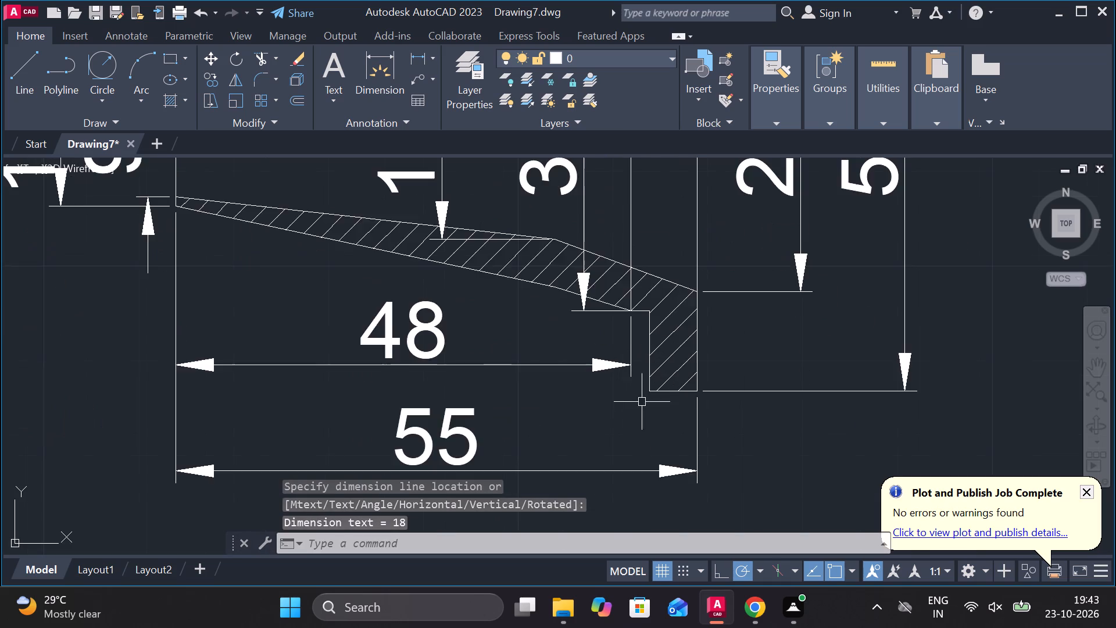
pyautogui.scroll(-2, 677, 412)
pyautogui.scroll(2, 732, 414)
pyautogui.press('space')
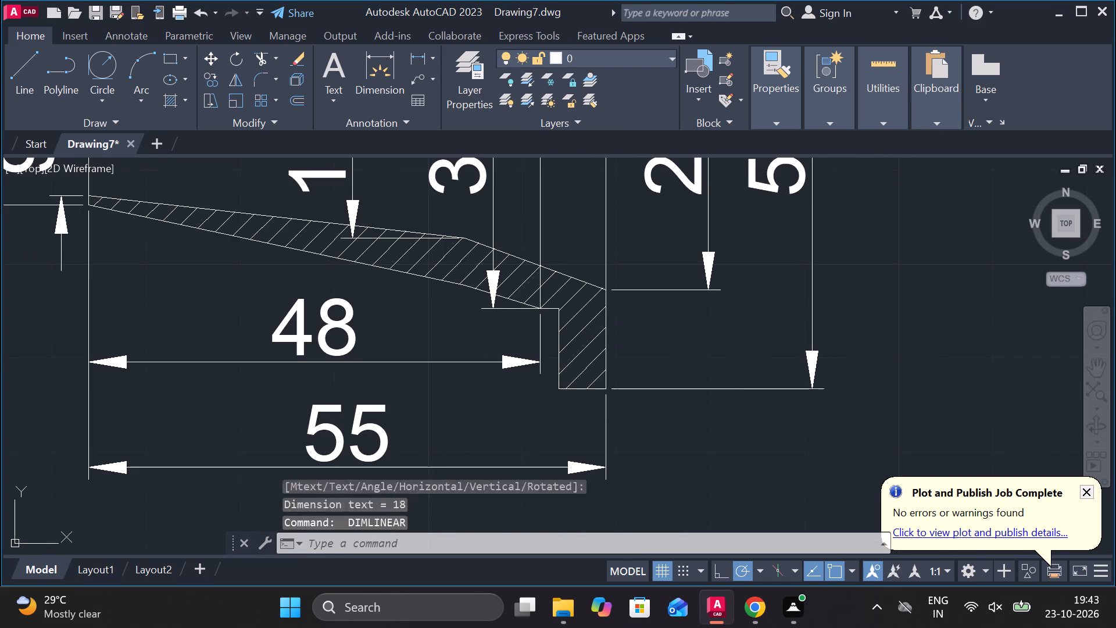
pyautogui.click(555, 387)
pyautogui.click(603, 393)
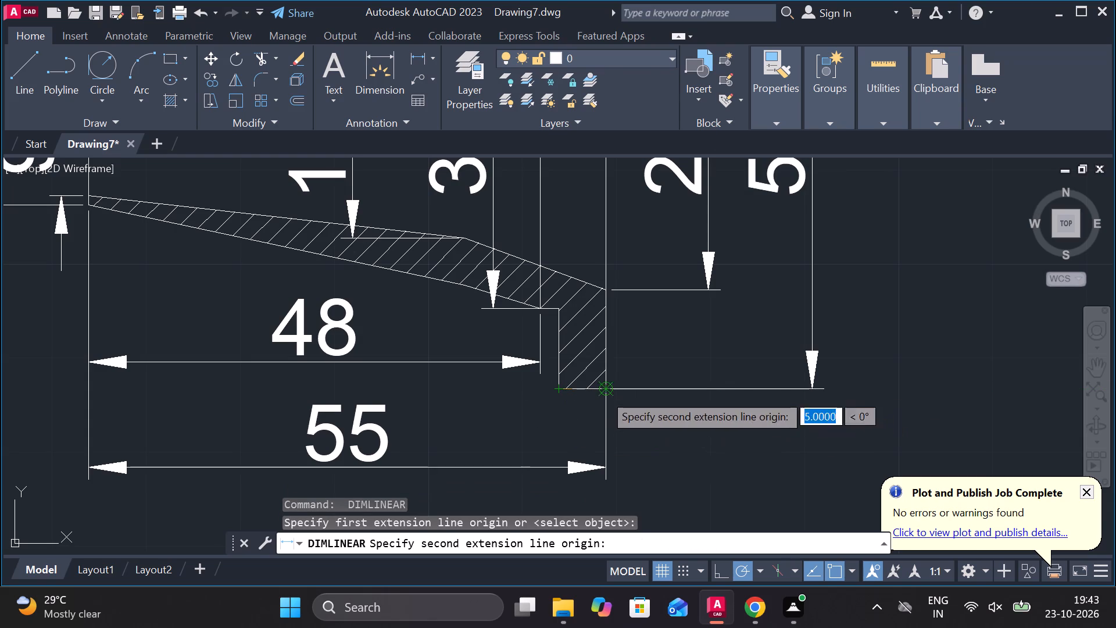
pyautogui.click(610, 445)
pyautogui.scroll(-2, 714, 427)
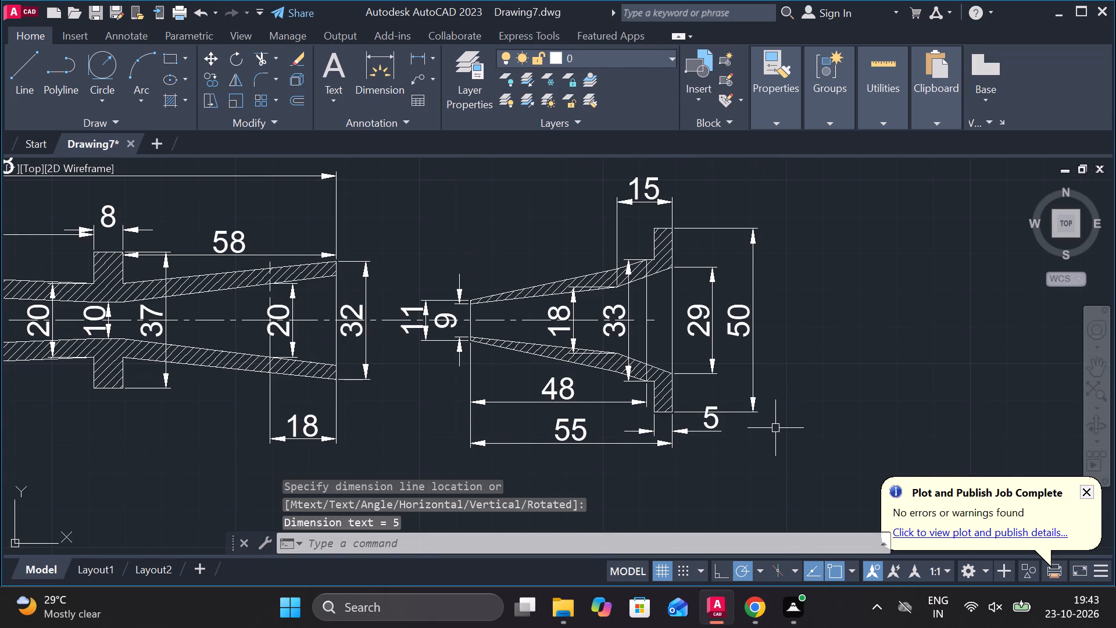
# Add a multileader from the nozzle's lower wall, landing below the view, with the label 2 at text height 12.
pyautogui.scroll(-2, 777, 428)
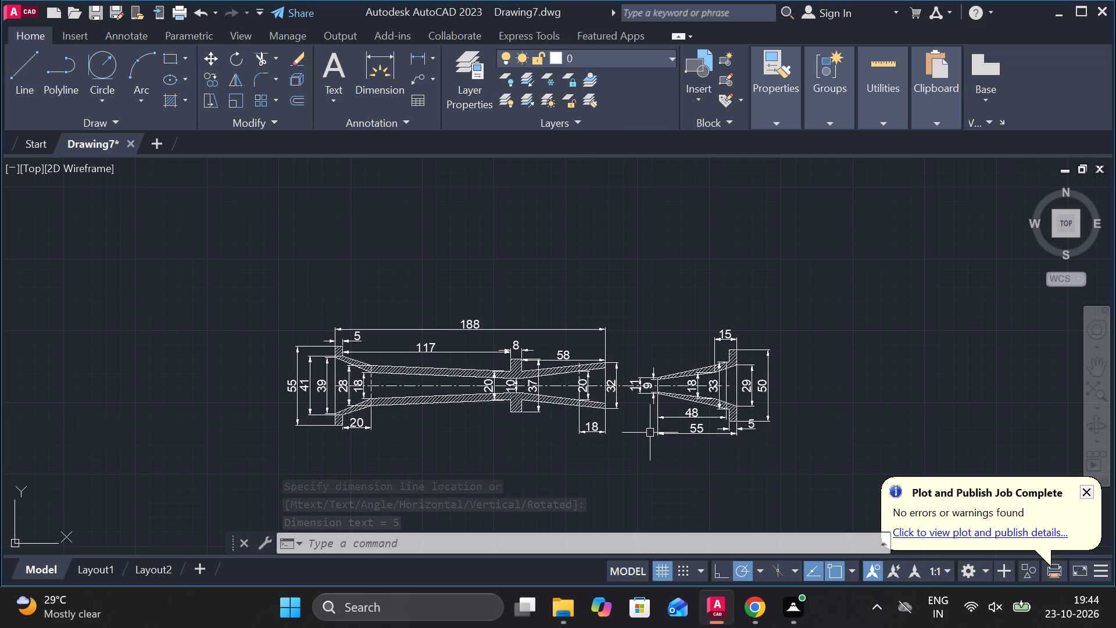
pyautogui.scroll(1, 505, 426)
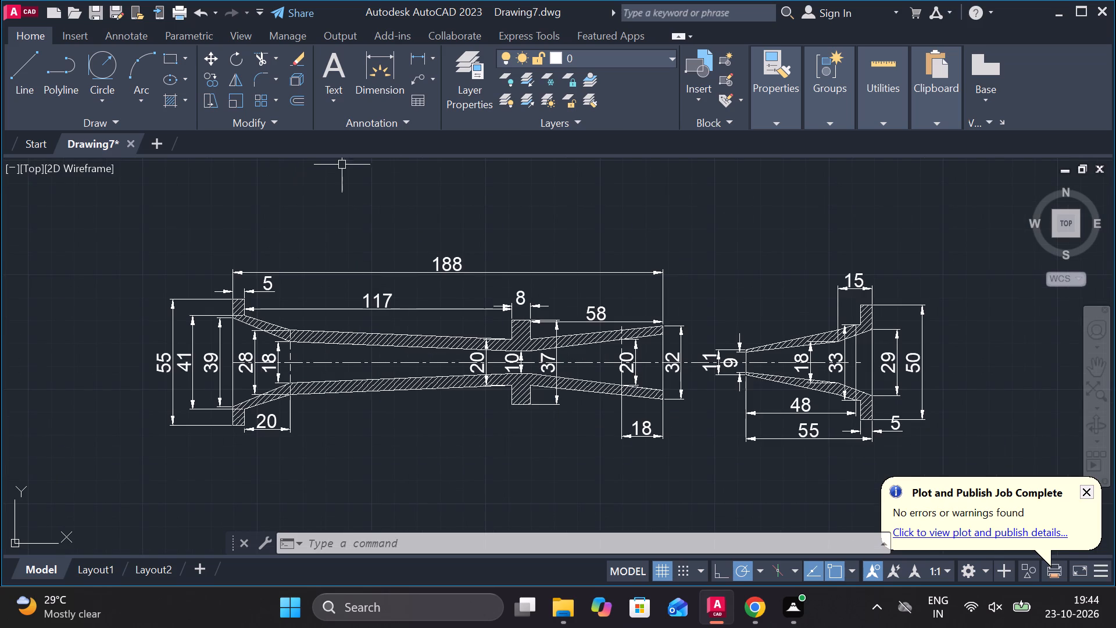
pyautogui.click(417, 78)
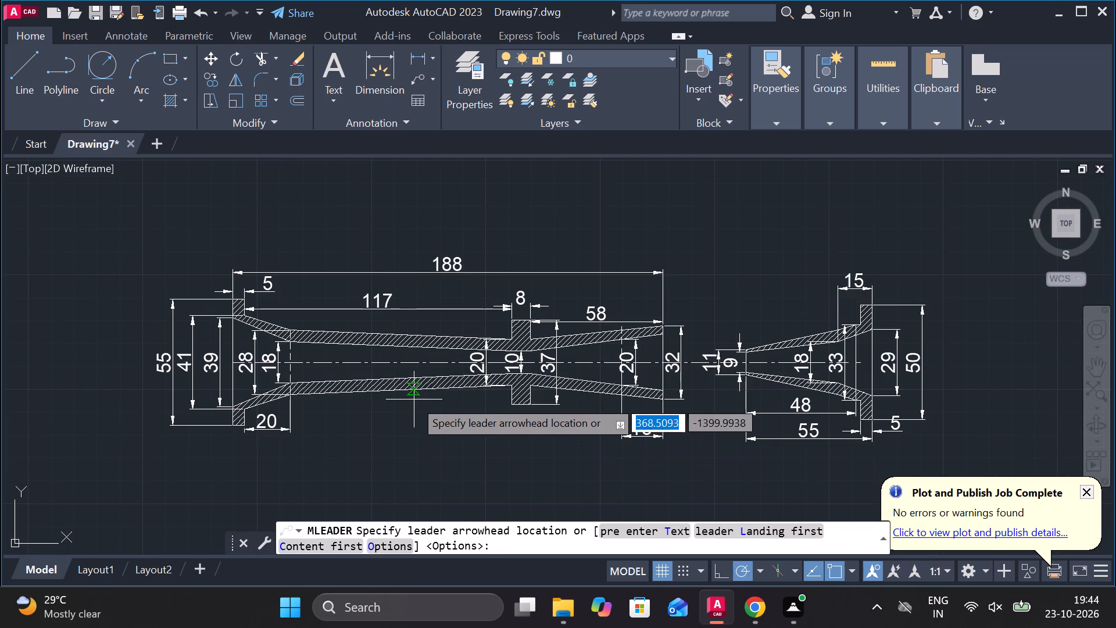
pyautogui.click(414, 399)
pyautogui.click(450, 451)
pyautogui.moveTo(506, 455); pyautogui.dragTo(572, 387, button='middle')
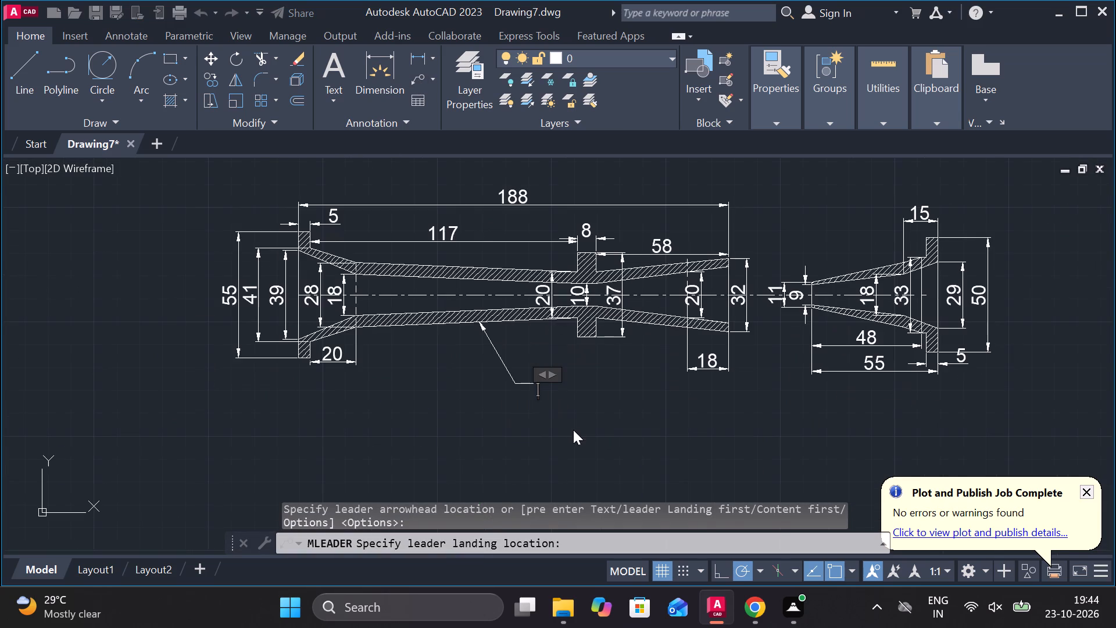
pyautogui.click(141, 85)
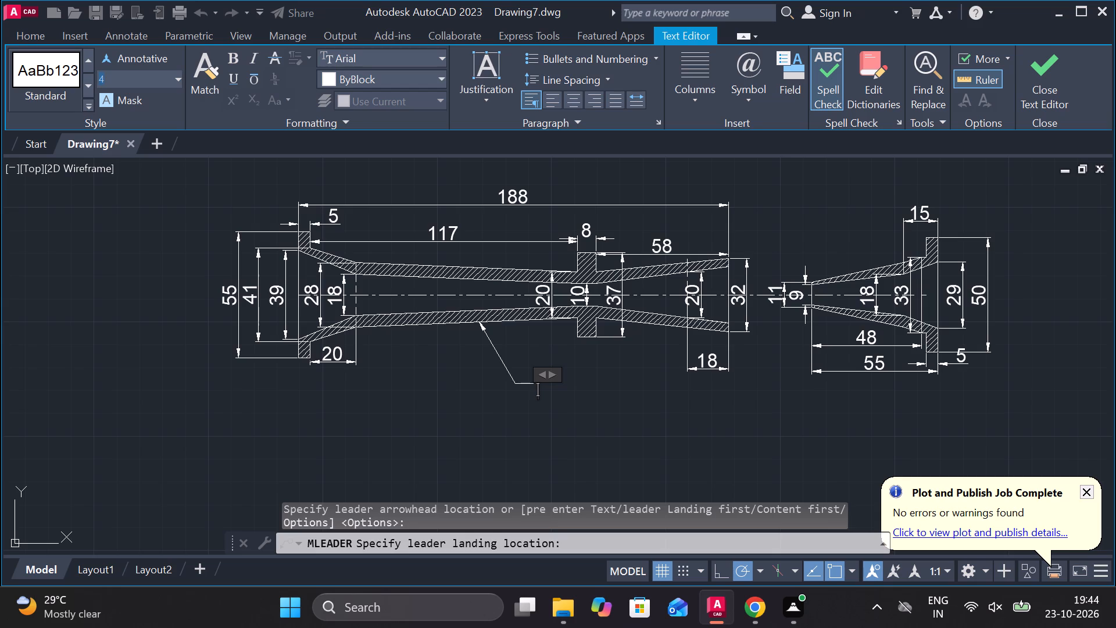
pyautogui.write('12')
pyautogui.press('Return')
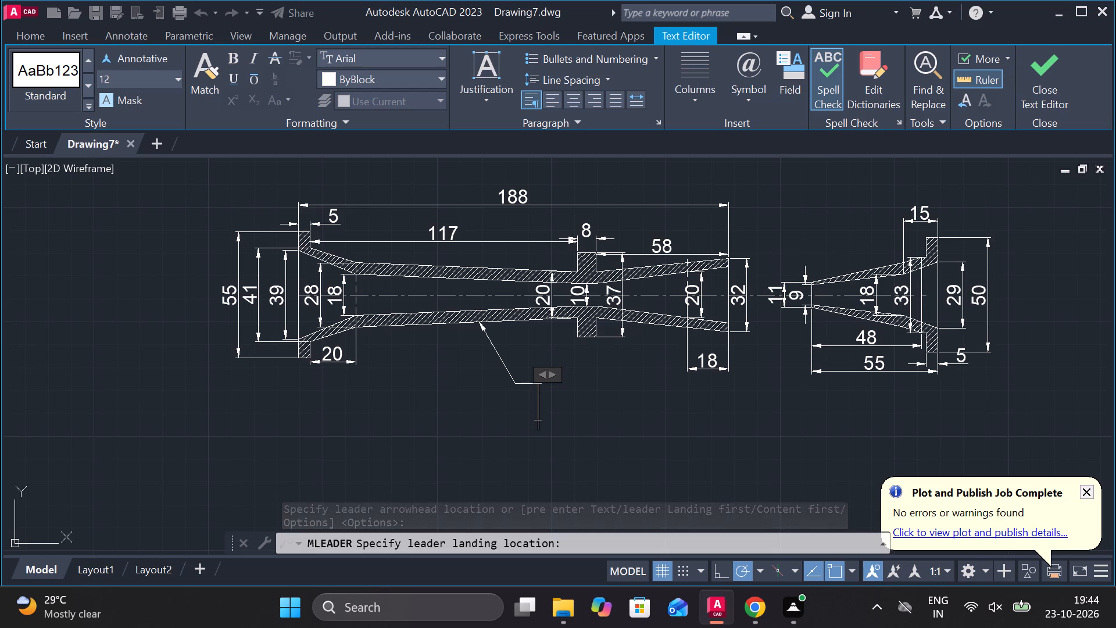
pyautogui.press('2')
pyautogui.click(1031, 86)
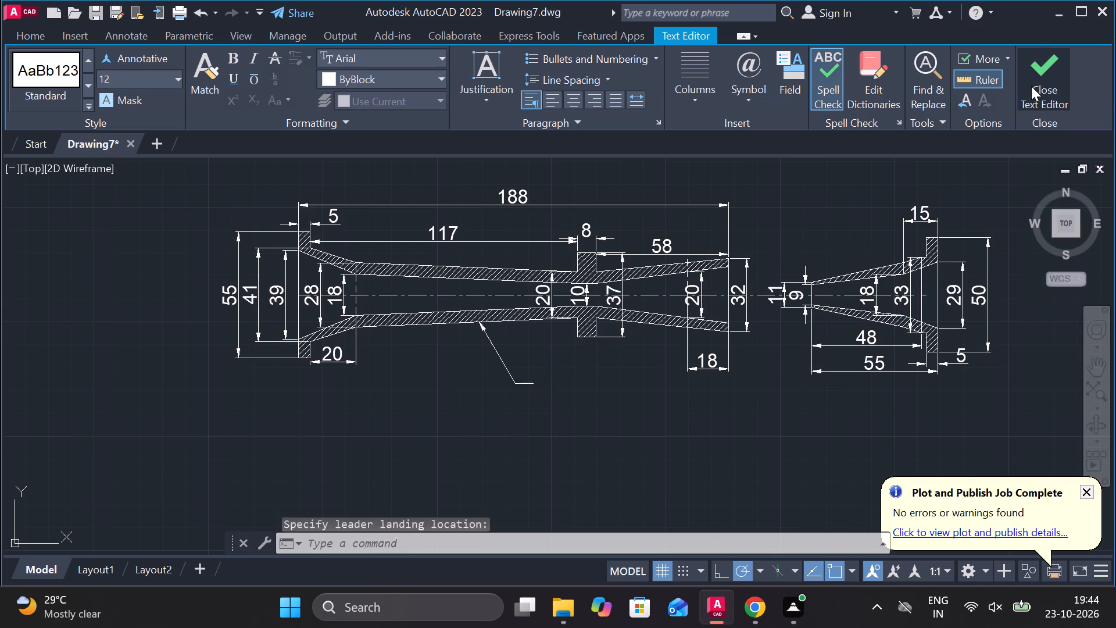
# Move the nozzle and flanged cone views, with their dimensions and leader, to just below the dimensioned valve body section.
pyautogui.scroll(-1, 1047, 152)
pyautogui.scroll(-1, 916, 248)
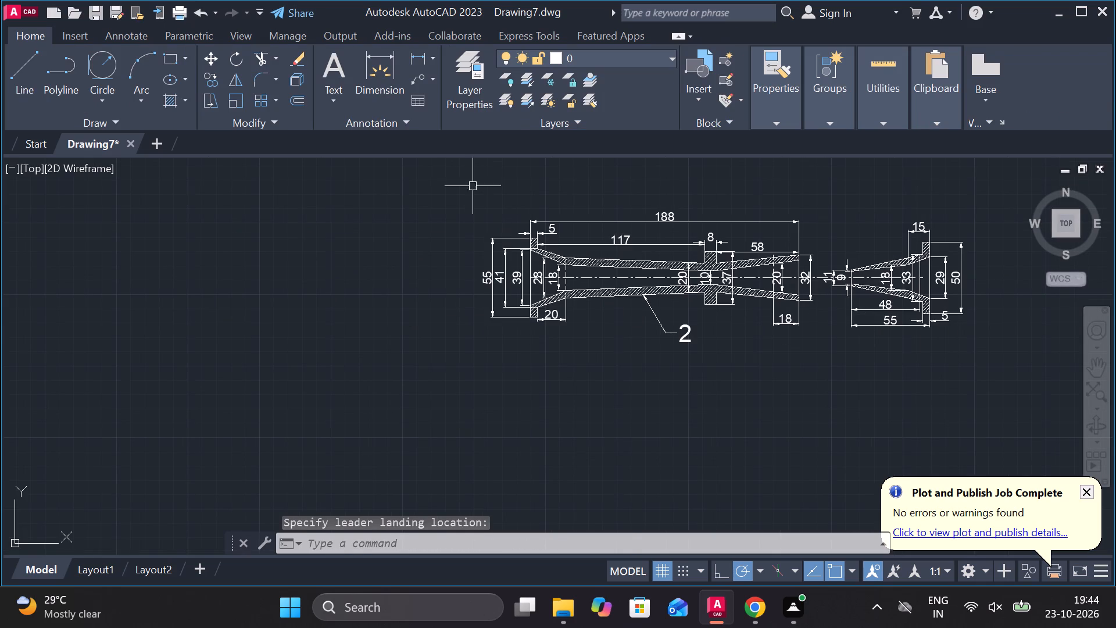
pyautogui.click(441, 163)
pyautogui.click(1017, 411)
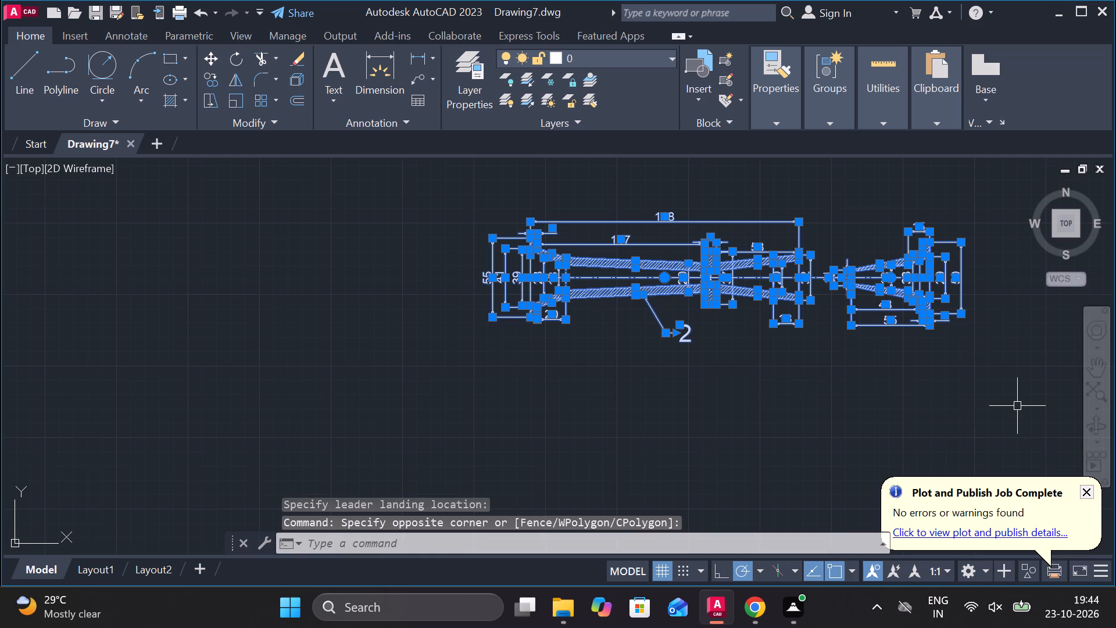
pyautogui.press('m')
pyautogui.press('Return')
pyautogui.click(986, 405)
pyautogui.scroll(-2, 970, 401)
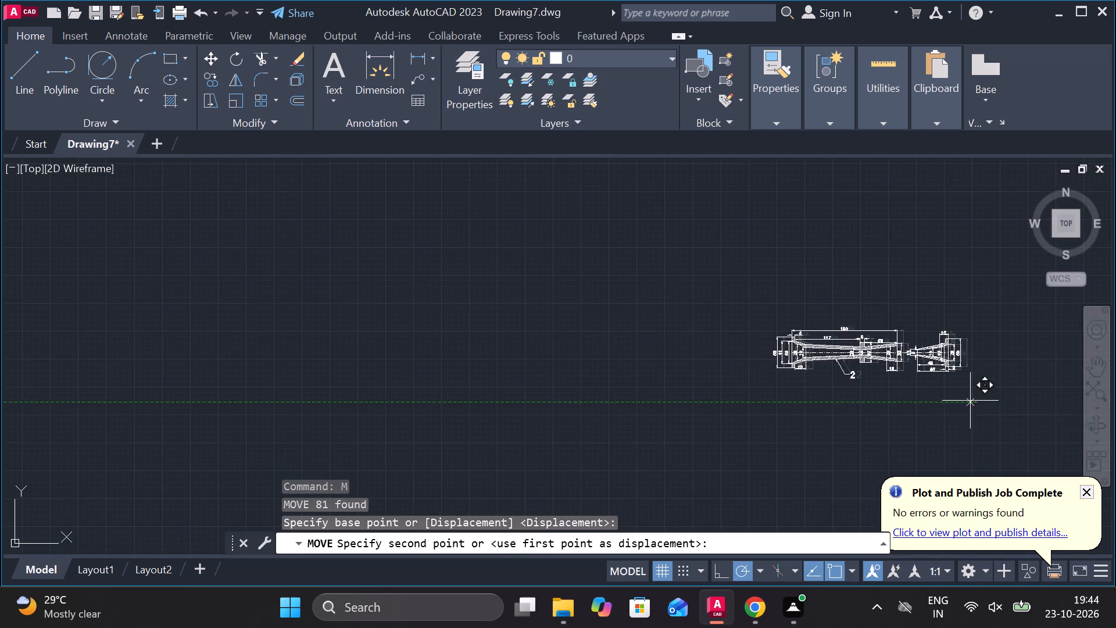
pyautogui.moveTo(852, 347); pyautogui.dragTo(907, 501, button='middle')
pyautogui.scroll(-2, 848, 322)
pyautogui.moveTo(791, 246); pyautogui.dragTo(674, 462, button='middle')
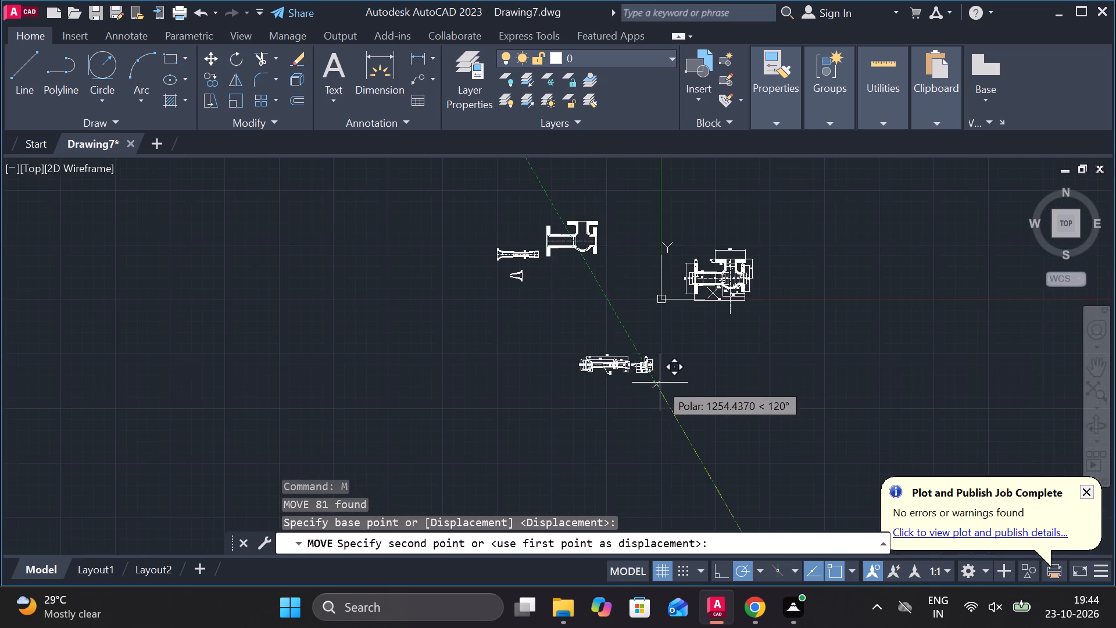
pyautogui.scroll(4, 745, 342)
pyautogui.moveTo(750, 339); pyautogui.dragTo(754, 472, button='middle')
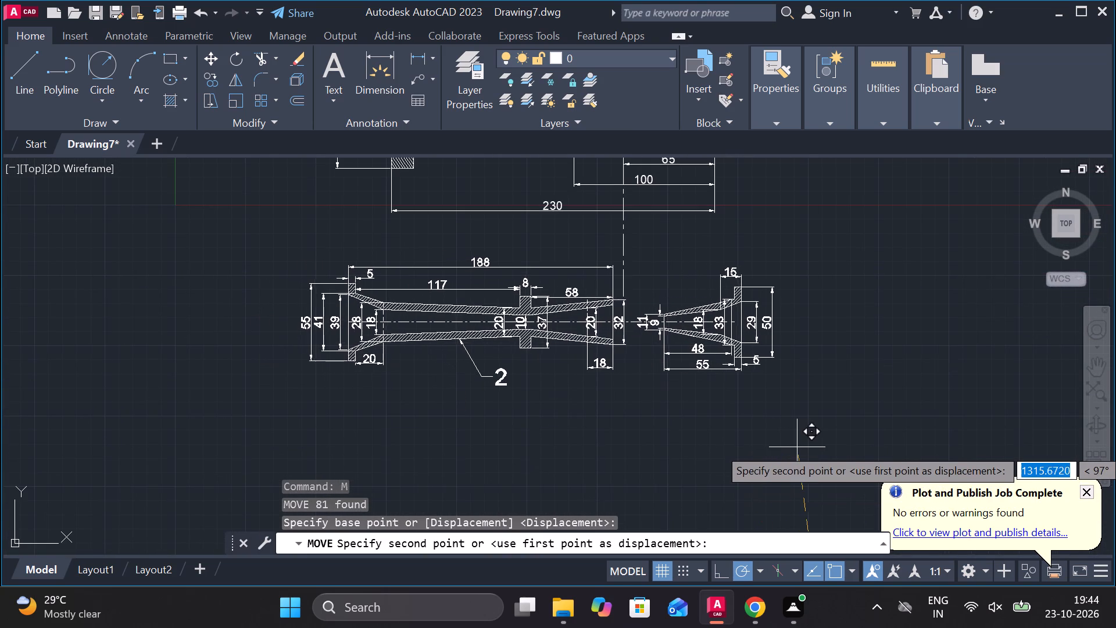
pyautogui.moveTo(795, 438); pyautogui.dragTo(786, 499, button='middle')
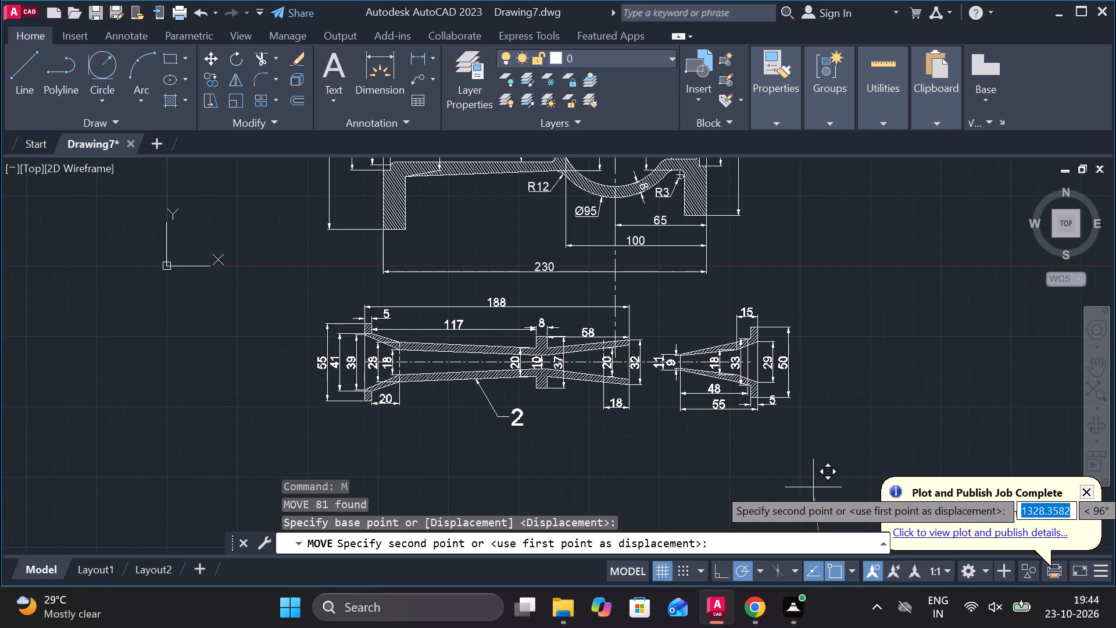
pyautogui.click(742, 527)
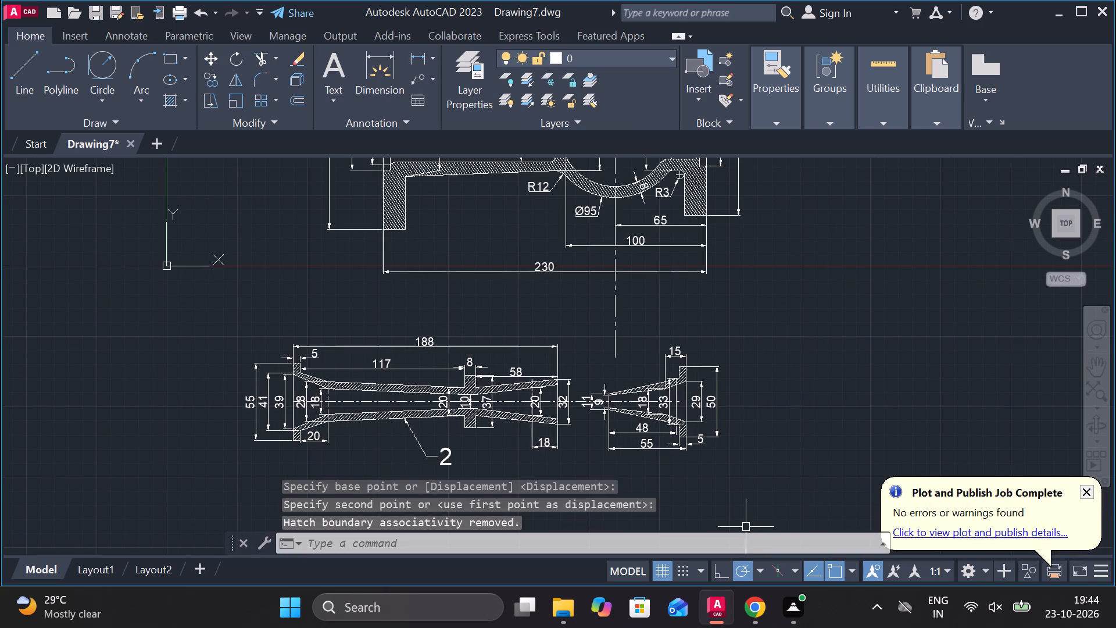
pyautogui.press('Escape')
# Trim the valve body's vertical centreline where it extends below the 230 overall length dimension.
pyautogui.write('TR')
pyautogui.press('space')
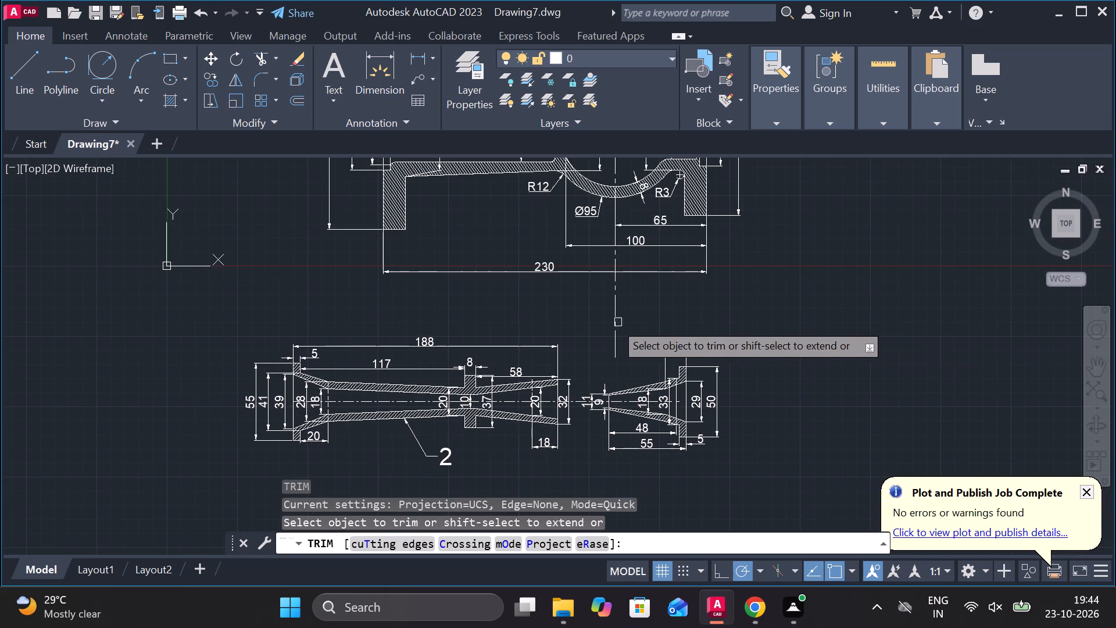
pyautogui.click(614, 309)
pyautogui.scroll(-1, 650, 315)
pyautogui.middleClick(710, 318)
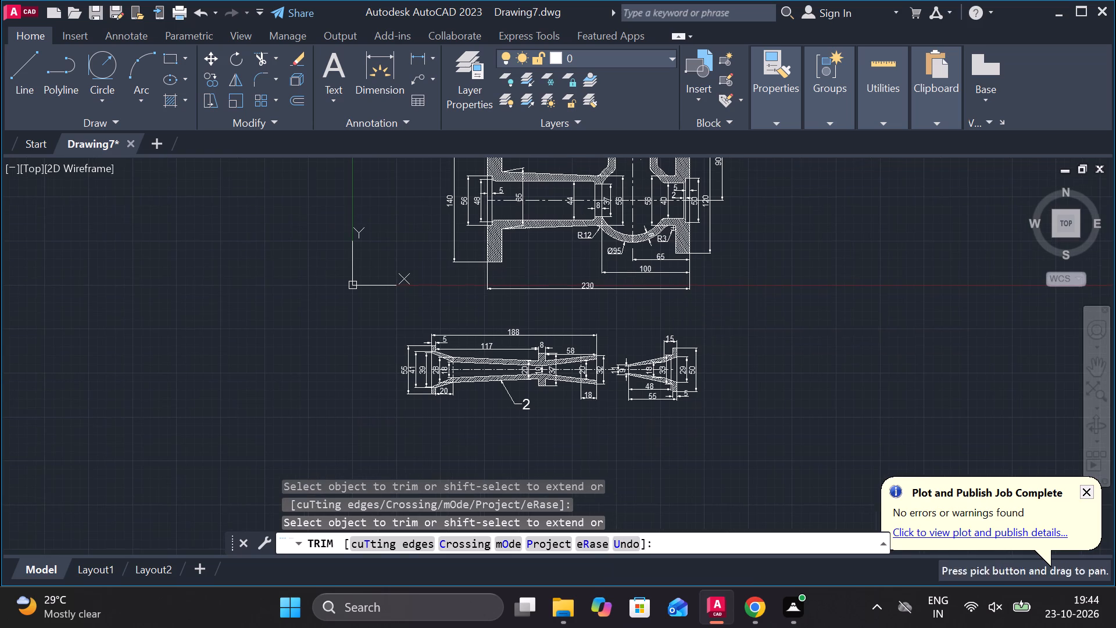
pyautogui.press('Escape')
# Move the nozzle and flanged cone views about 62 units at 30° to sit closer beneath the valve body section.
pyautogui.click(352, 294)
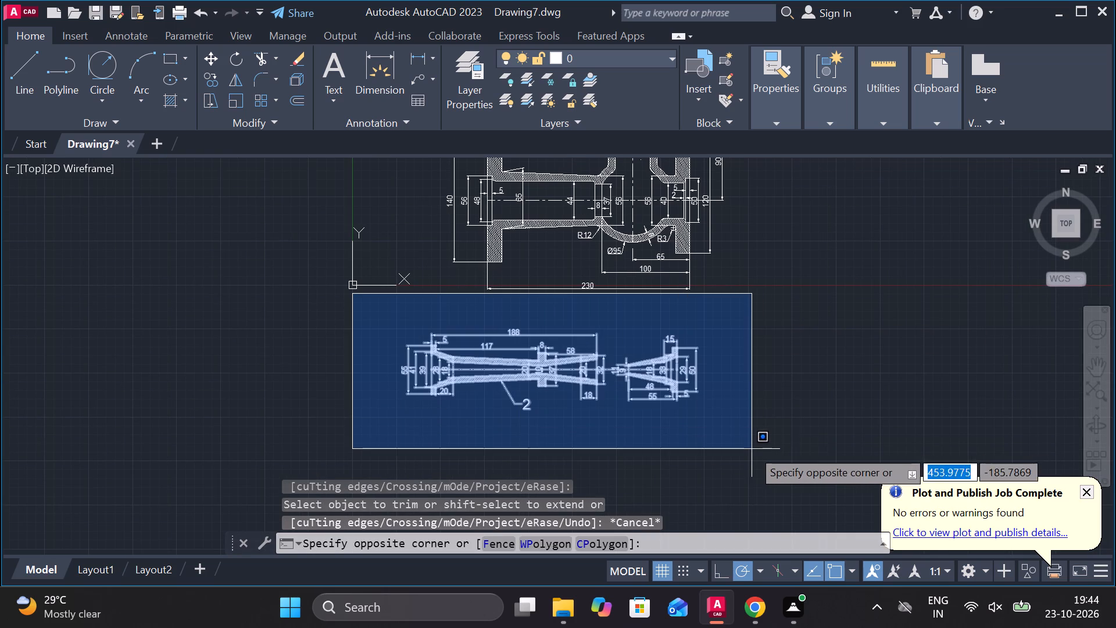
pyautogui.click(742, 448)
pyautogui.press('m')
pyautogui.press('Return')
pyautogui.click(769, 407)
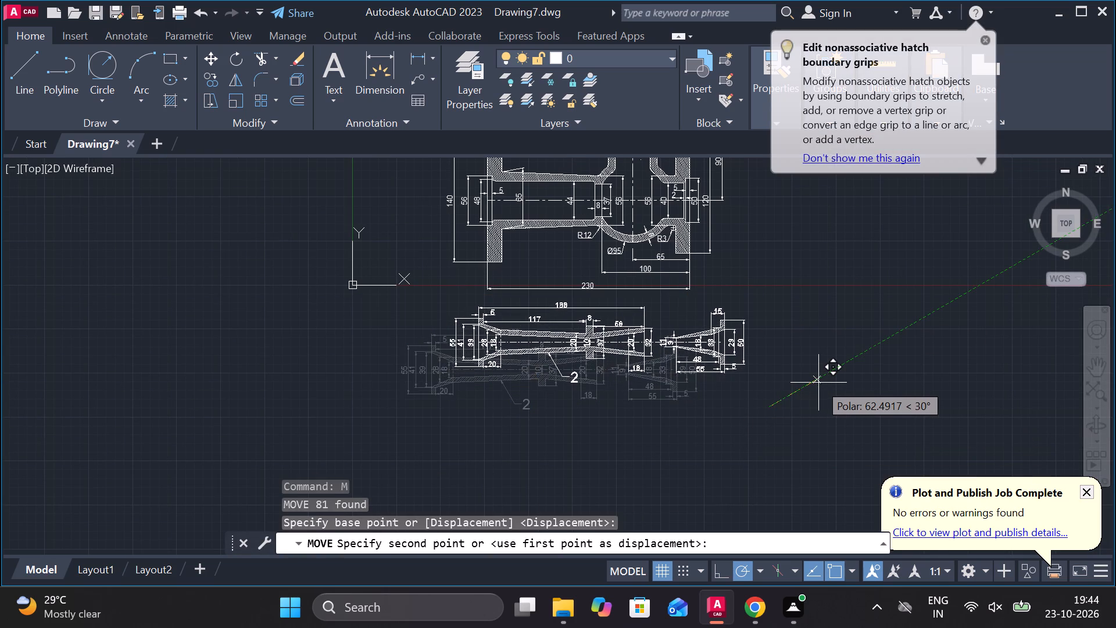
pyautogui.click(818, 383)
pyautogui.moveTo(800, 363); pyautogui.dragTo(813, 424, button='middle')
pyautogui.press('Escape')
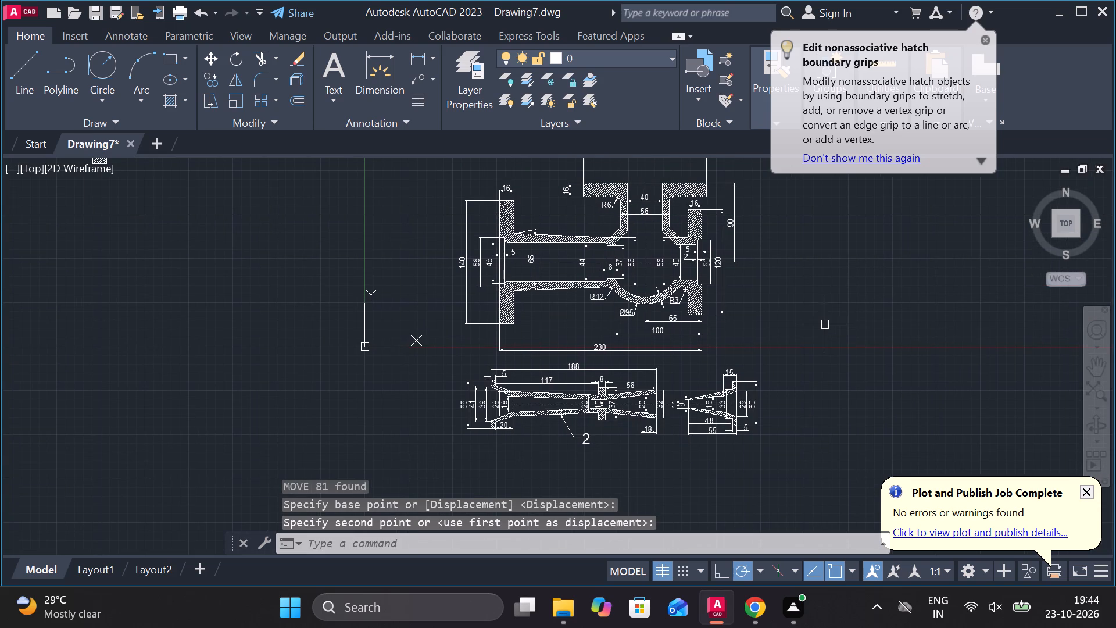
pyautogui.press('Escape')
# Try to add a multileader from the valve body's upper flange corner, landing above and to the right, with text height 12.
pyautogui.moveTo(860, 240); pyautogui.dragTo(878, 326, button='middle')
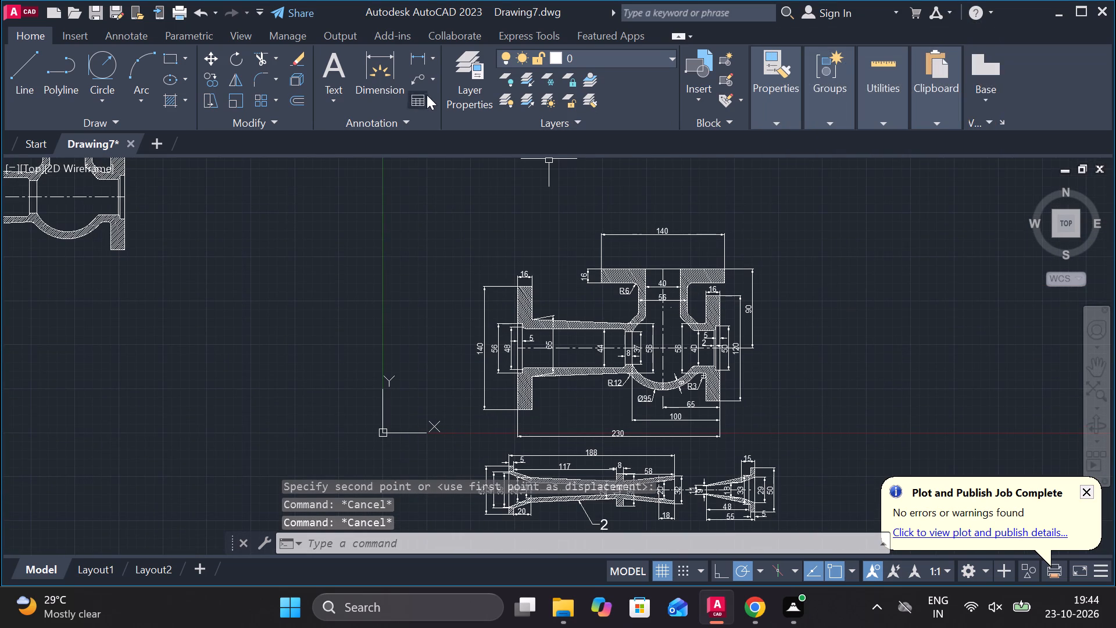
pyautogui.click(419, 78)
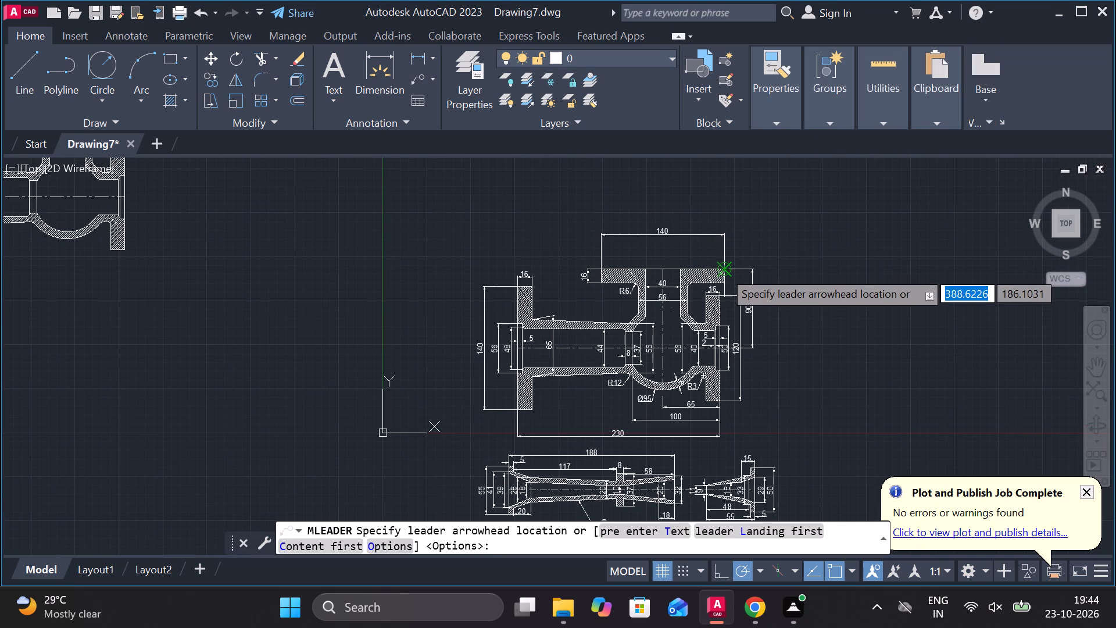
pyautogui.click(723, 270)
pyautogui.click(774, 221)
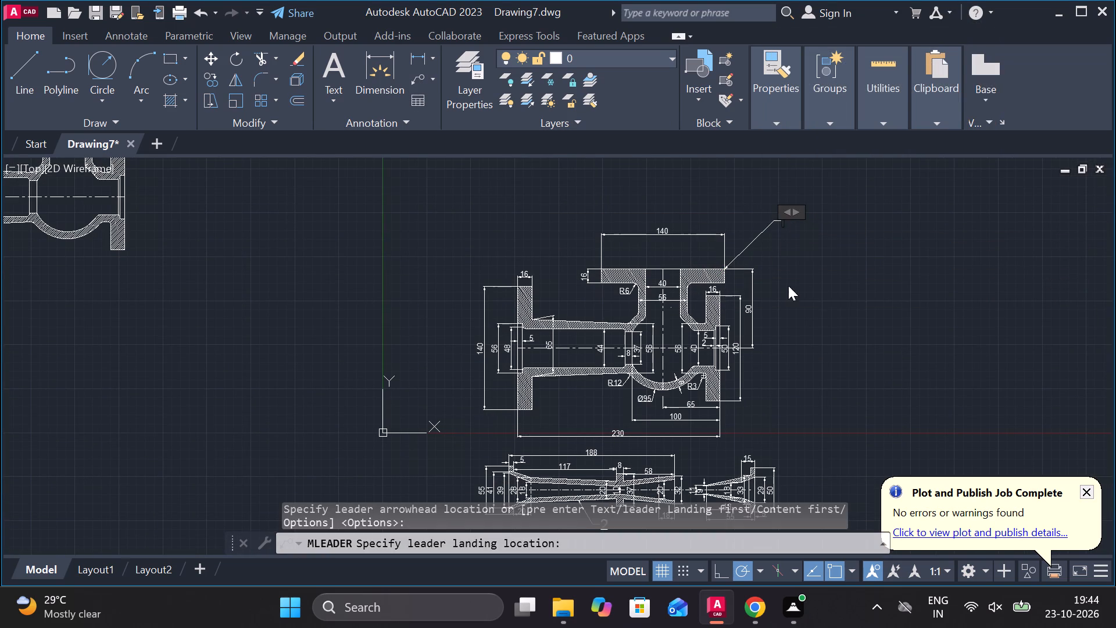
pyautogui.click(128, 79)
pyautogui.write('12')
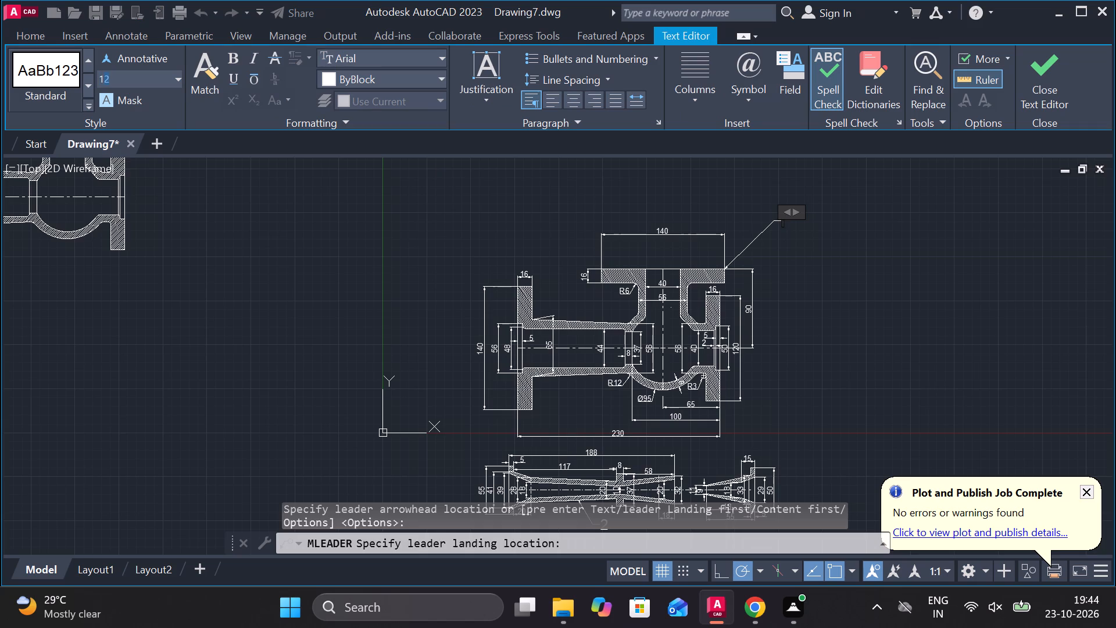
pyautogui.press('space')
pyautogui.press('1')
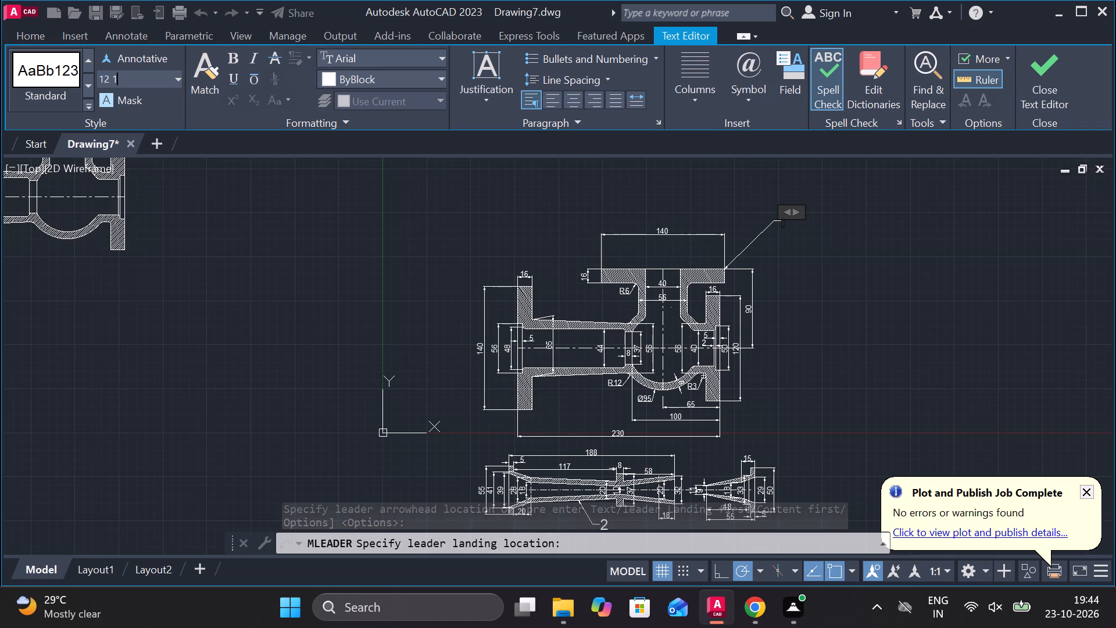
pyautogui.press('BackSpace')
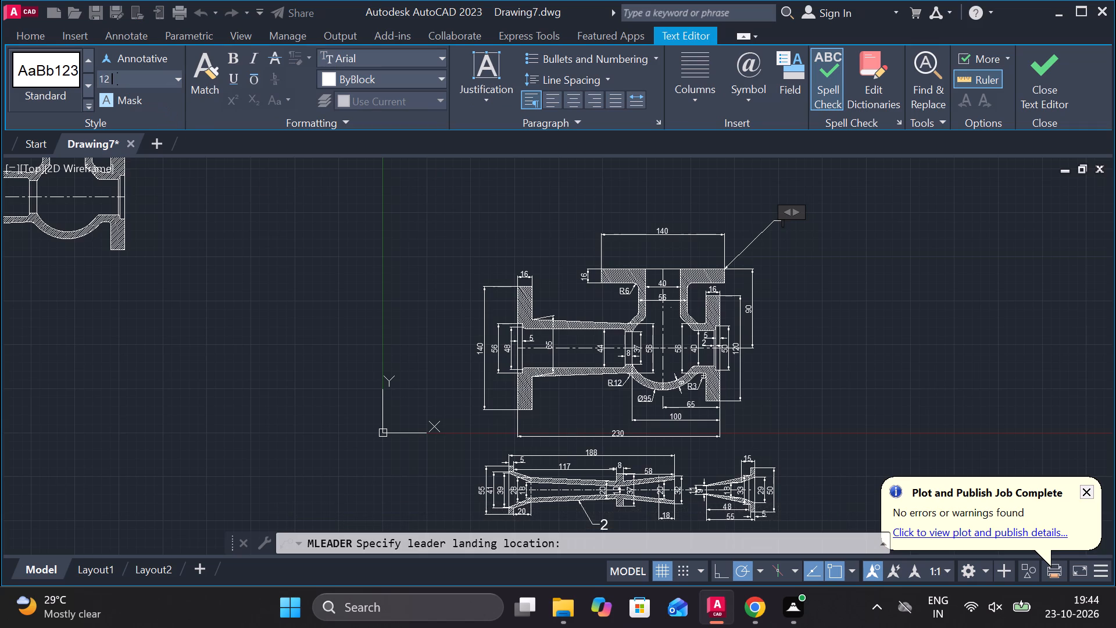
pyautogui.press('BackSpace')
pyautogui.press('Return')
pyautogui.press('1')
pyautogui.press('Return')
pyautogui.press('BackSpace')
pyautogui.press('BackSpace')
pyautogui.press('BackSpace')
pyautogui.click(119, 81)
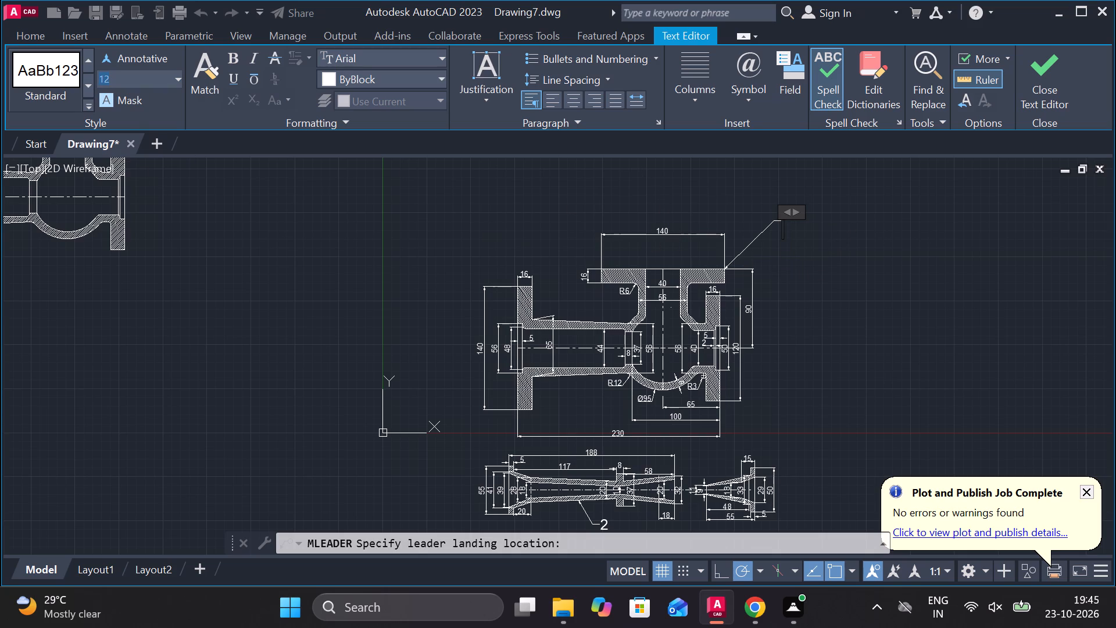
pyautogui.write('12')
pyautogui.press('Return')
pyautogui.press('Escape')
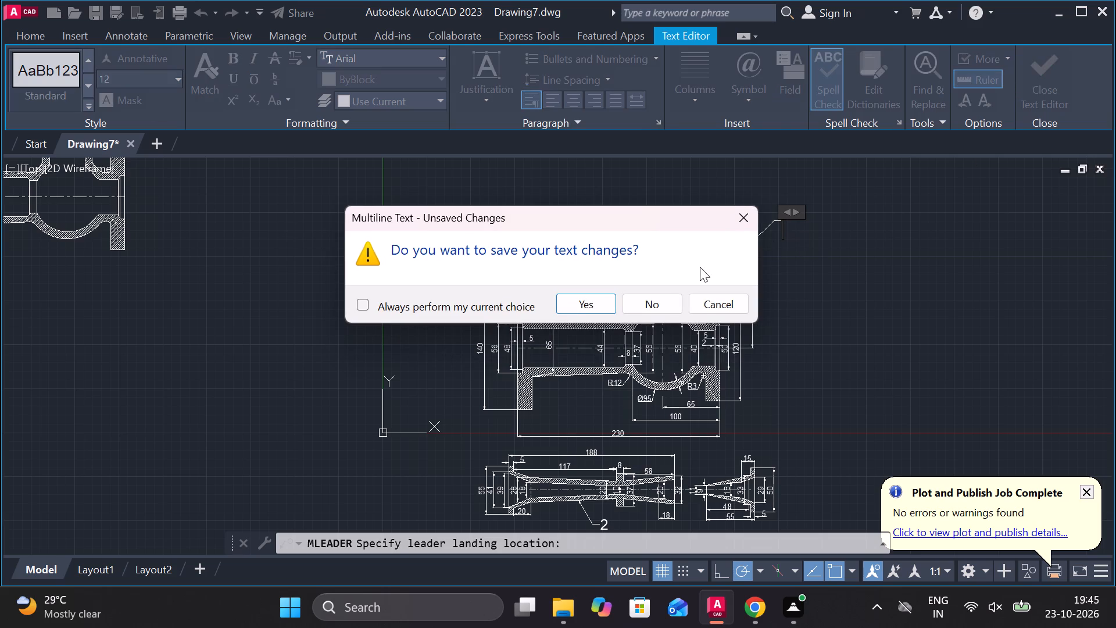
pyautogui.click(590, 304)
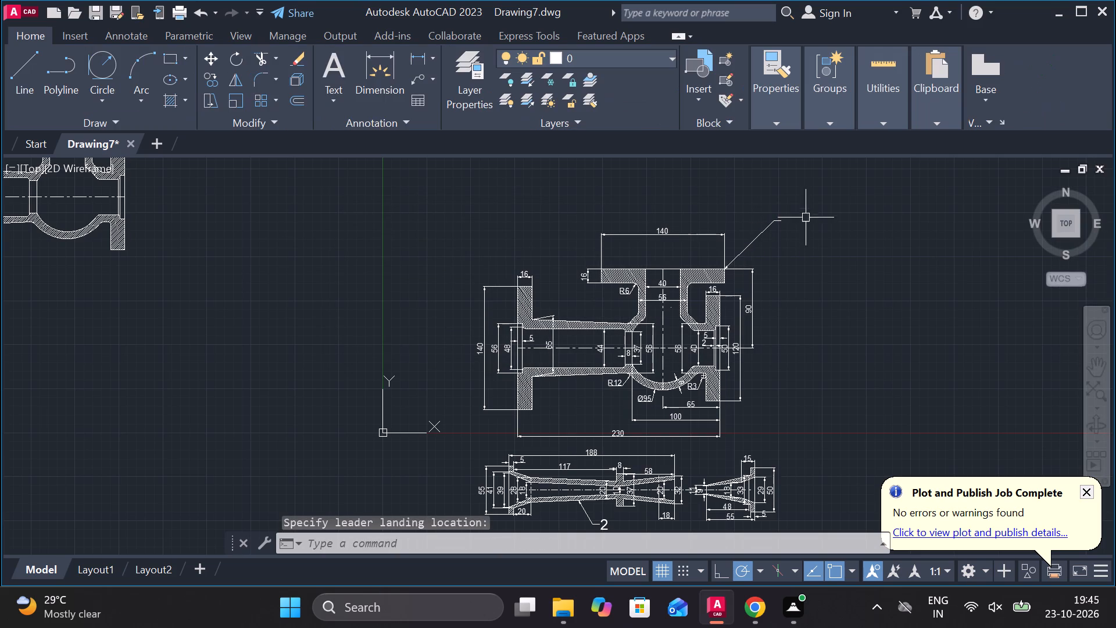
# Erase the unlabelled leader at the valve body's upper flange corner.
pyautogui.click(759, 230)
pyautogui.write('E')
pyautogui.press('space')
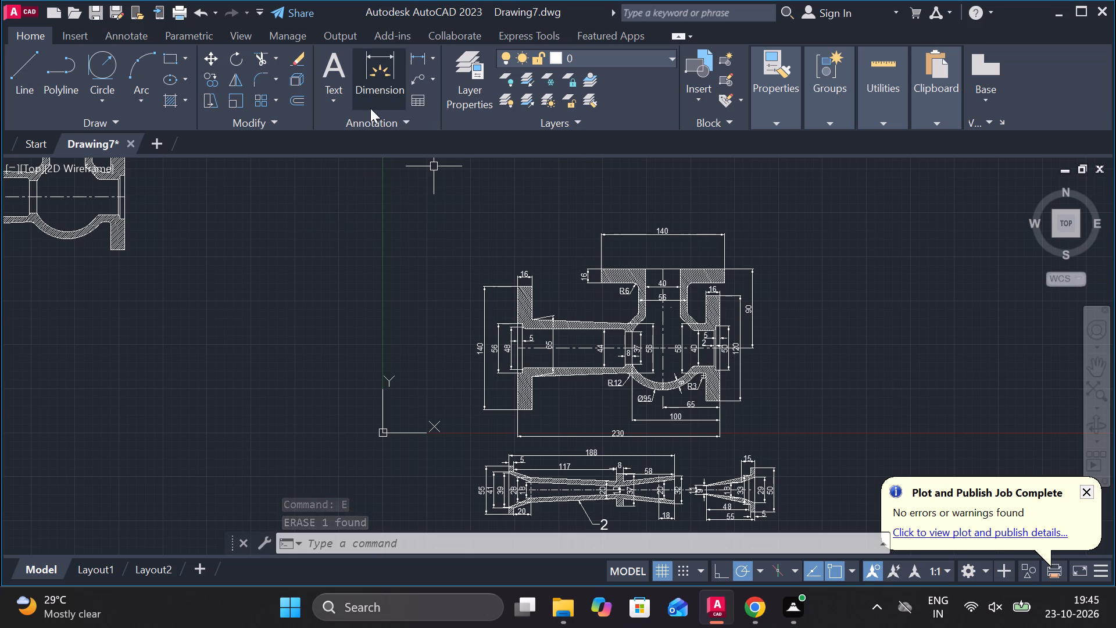
# Add a multileader from the right corner of the valve body's upper flange, landing above it, with the label 1 at text height 12.
pyautogui.click(424, 78)
pyautogui.scroll(1, 661, 209)
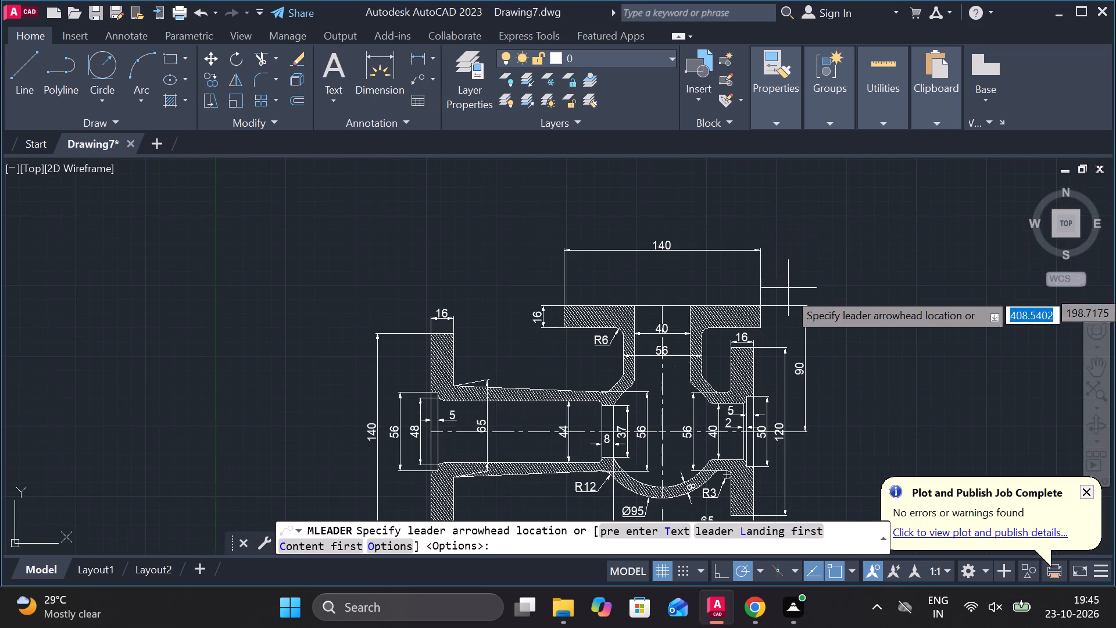
pyautogui.click(760, 304)
pyautogui.click(817, 239)
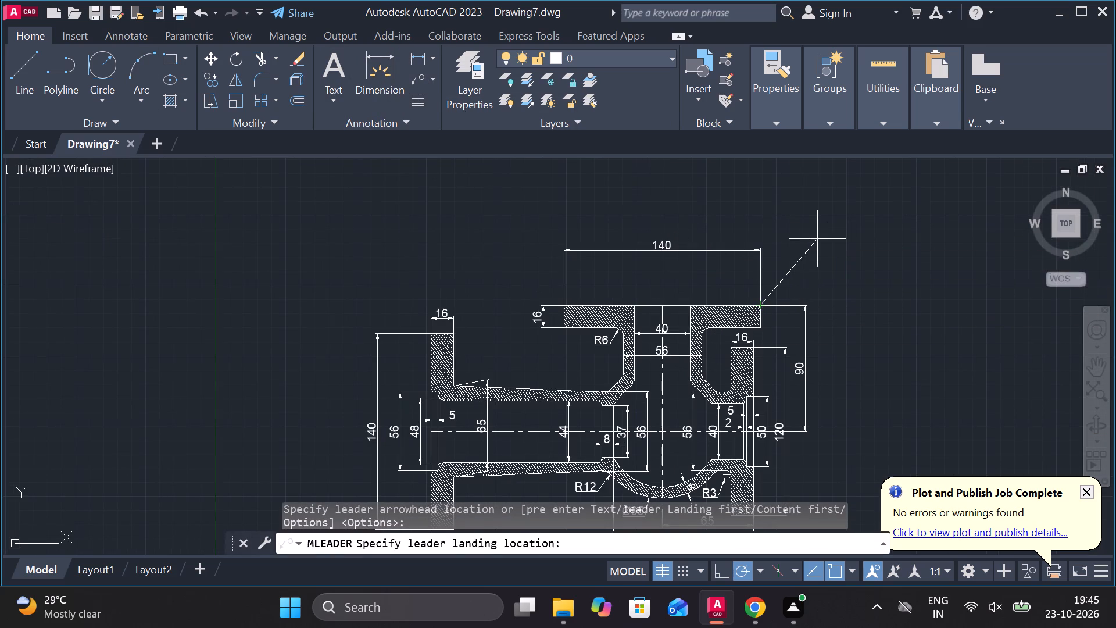
pyautogui.moveTo(907, 266); pyautogui.dragTo(850, 255, button='middle')
pyautogui.click(151, 83)
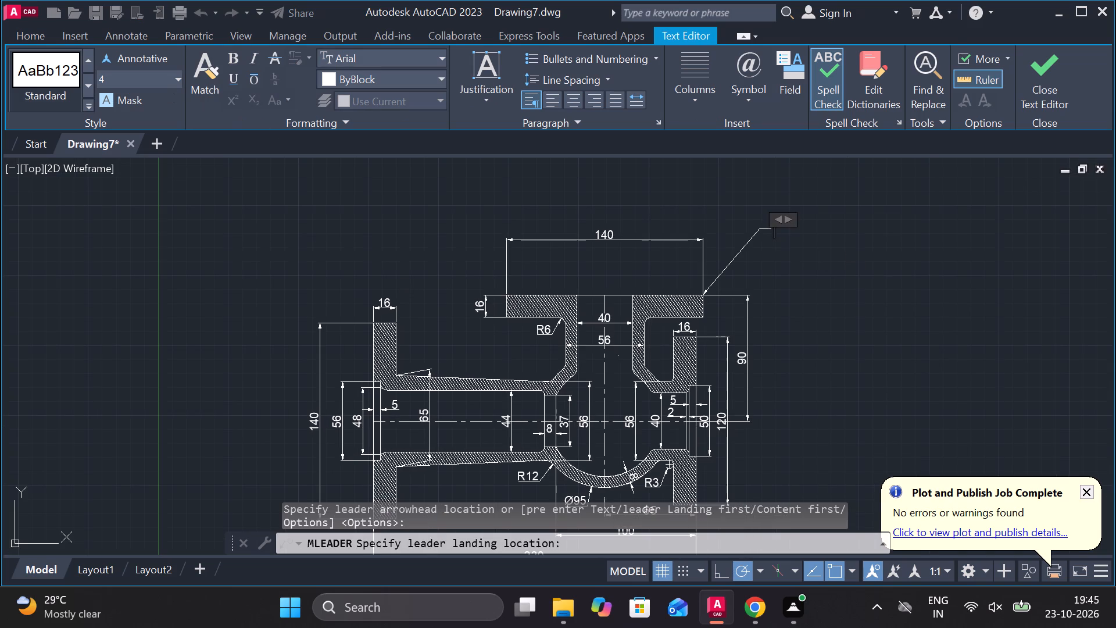
pyautogui.write('12')
pyautogui.press('Return')
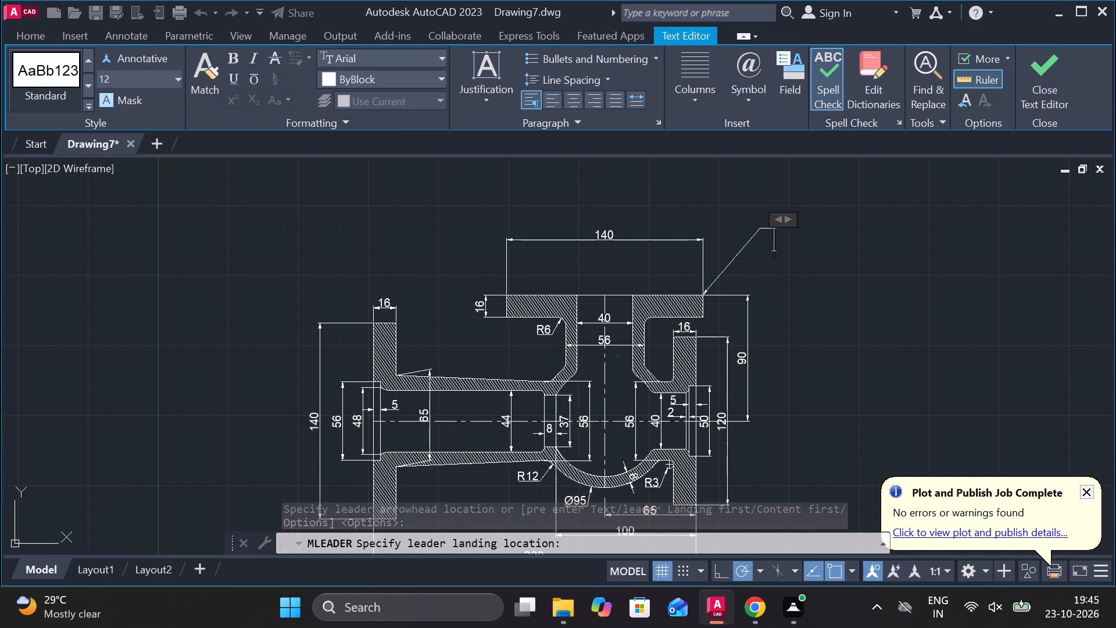
pyautogui.press('1')
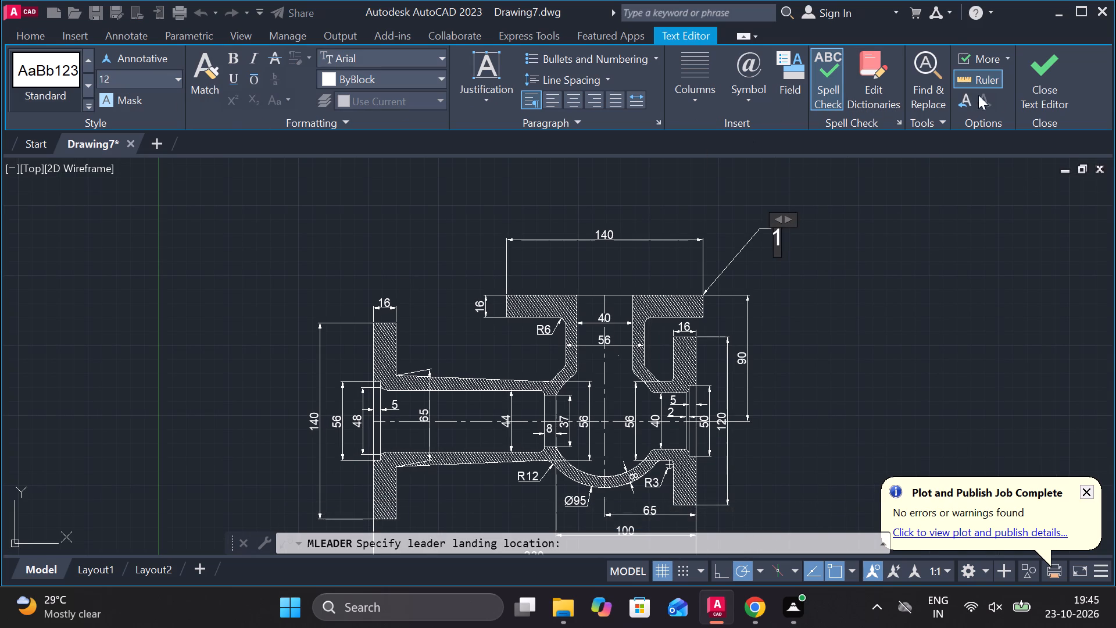
pyautogui.click(1038, 69)
# Move the undimensioned nozzle from its flange-end centreline point to the centreline endpoint on the outer face of the undimensioned valve body's left flange.
pyautogui.scroll(-2, 917, 316)
pyautogui.moveTo(910, 345); pyautogui.dragTo(824, 288, button='middle')
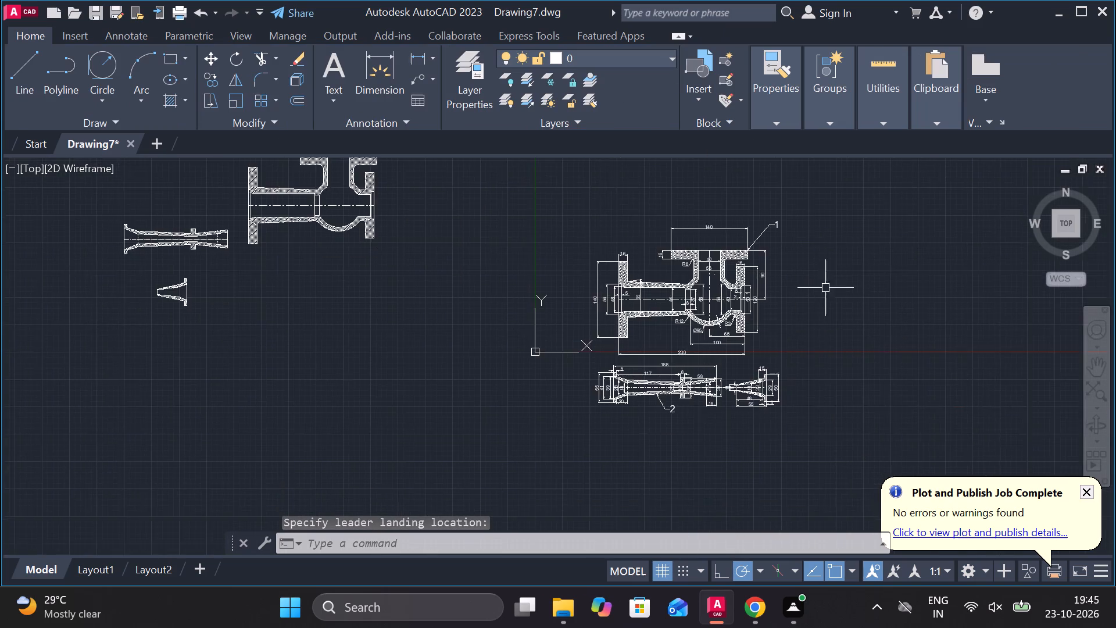
pyautogui.scroll(1, 811, 322)
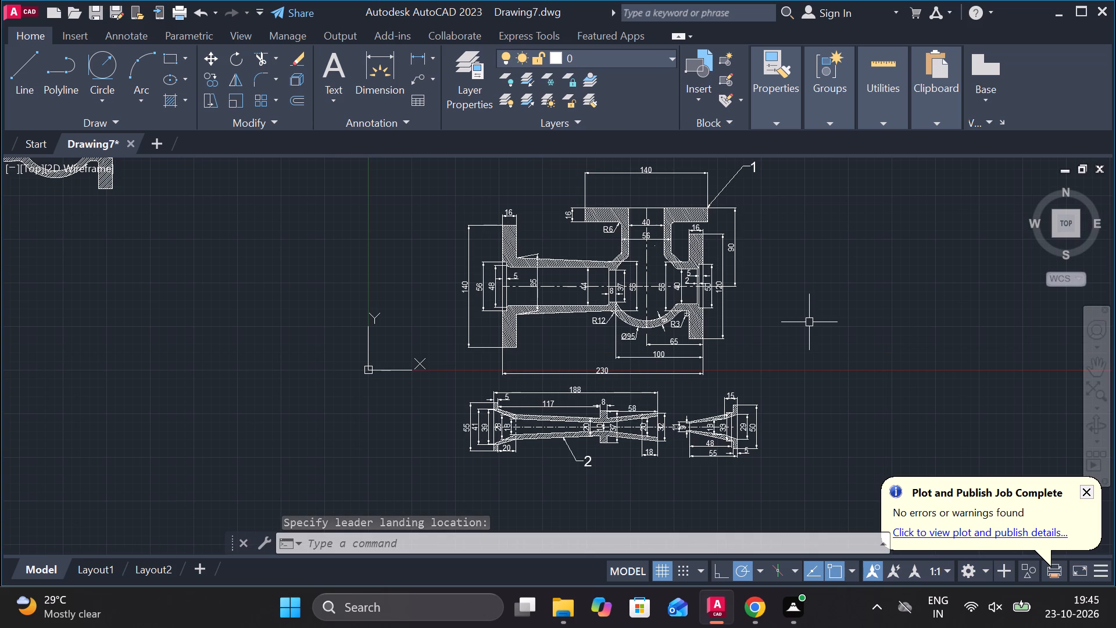
pyautogui.scroll(1, 779, 354)
pyautogui.moveTo(779, 354); pyautogui.dragTo(795, 303, button='middle')
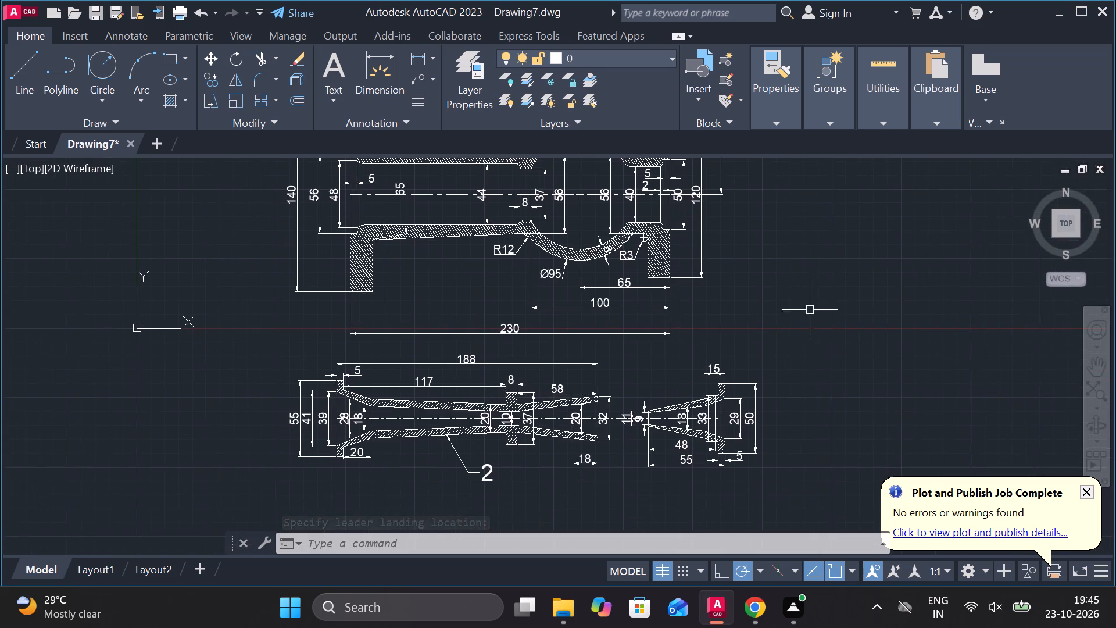
pyautogui.scroll(-2, 810, 310)
pyautogui.moveTo(276, 344); pyautogui.dragTo(670, 463, button='middle')
pyautogui.scroll(2, 625, 310)
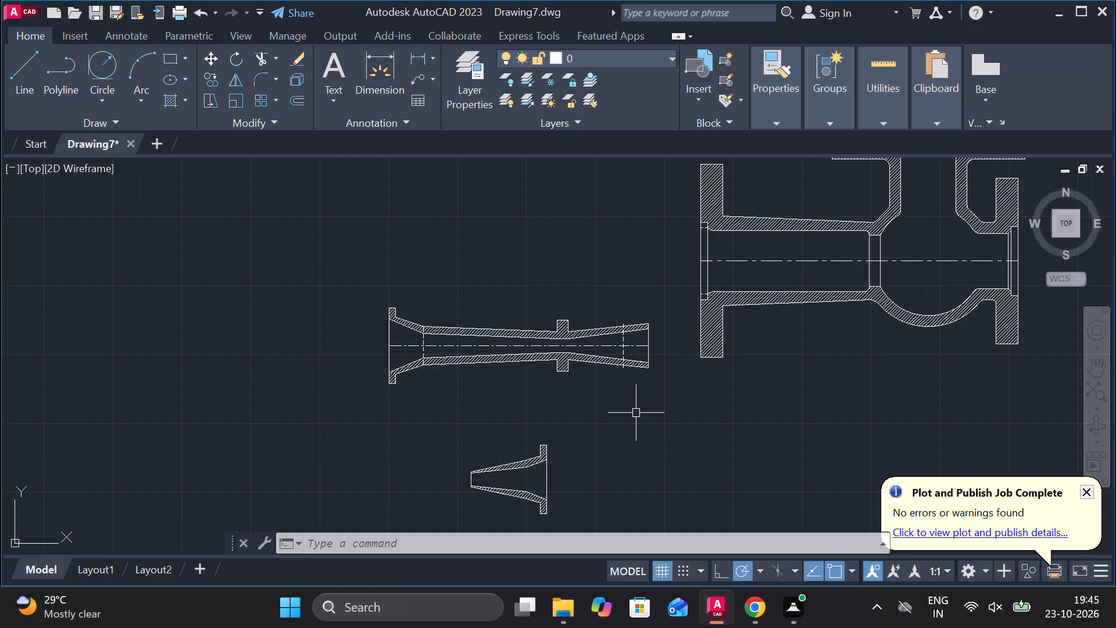
pyautogui.click(322, 291)
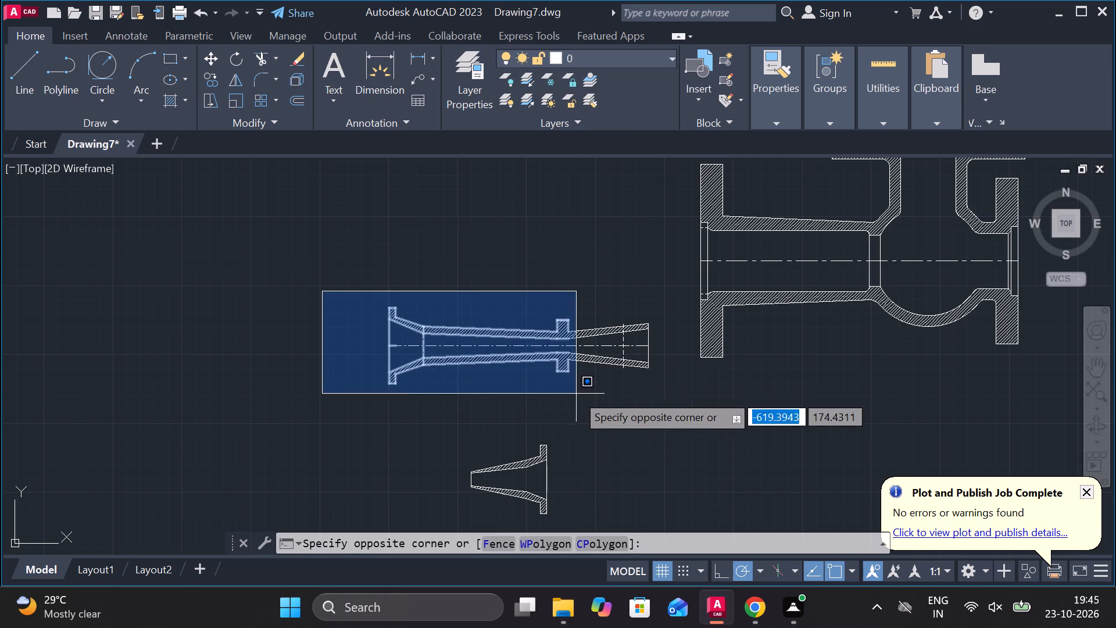
pyautogui.click(673, 405)
pyautogui.scroll(2, 285, 313)
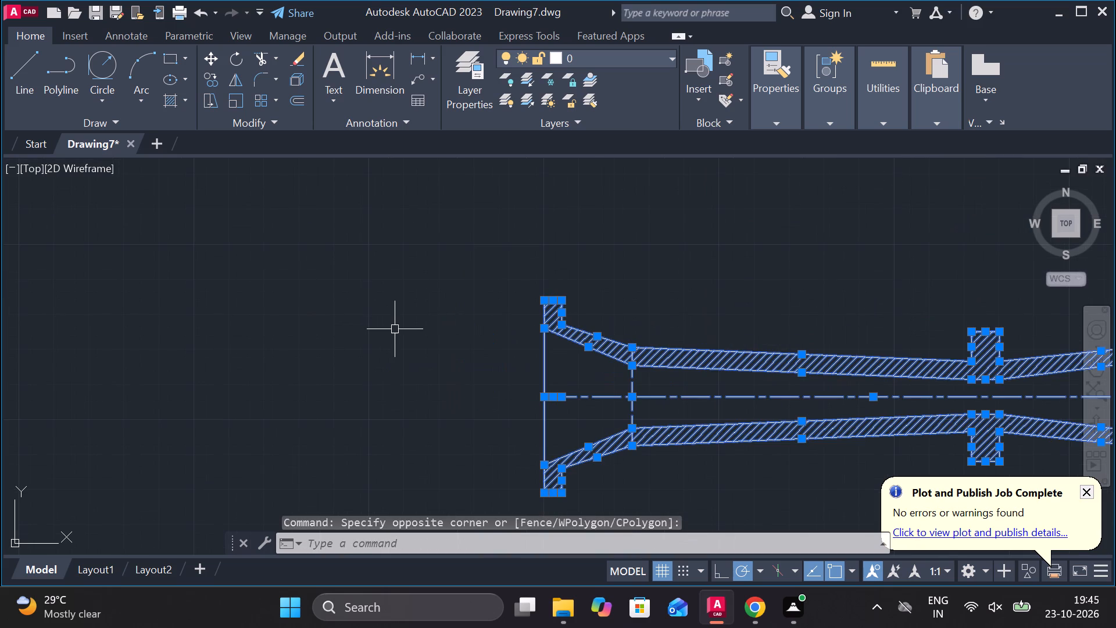
pyautogui.press('n')
pyautogui.press('BackSpace')
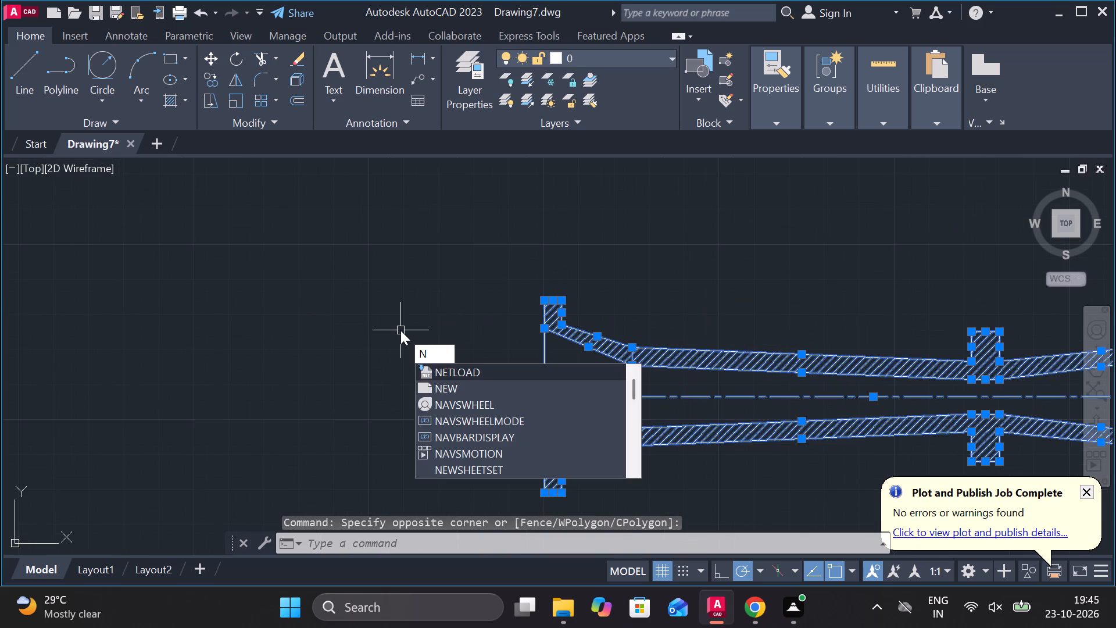
pyautogui.press('m')
pyautogui.press('Return')
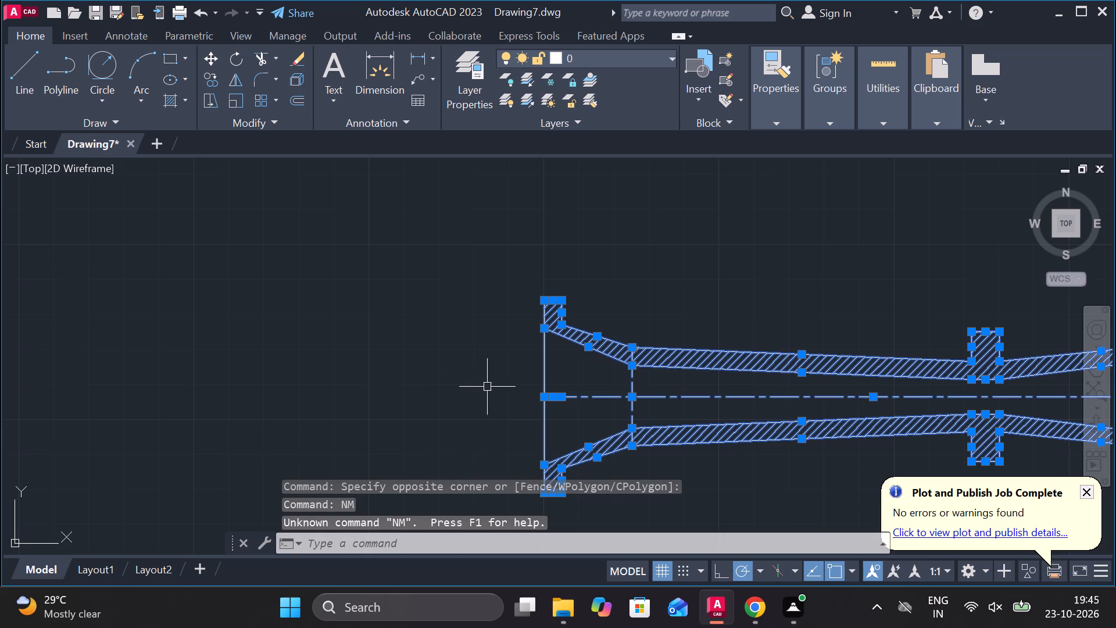
pyautogui.scroll(-1, 491, 379)
pyautogui.press('m')
pyautogui.press('Return')
pyautogui.scroll(1, 528, 393)
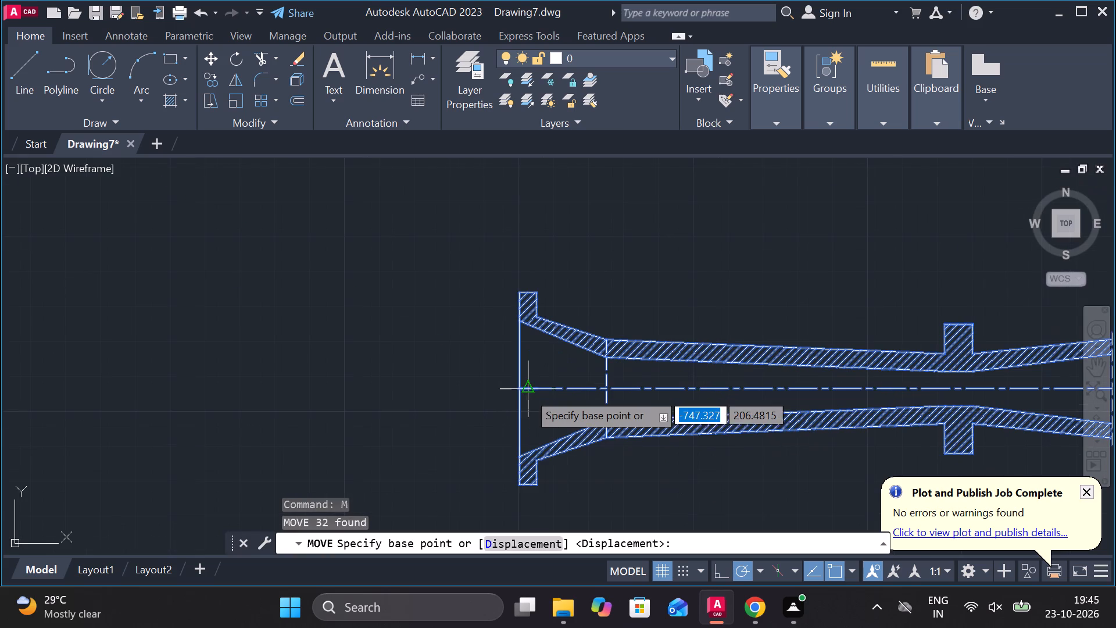
pyautogui.scroll(2, 518, 390)
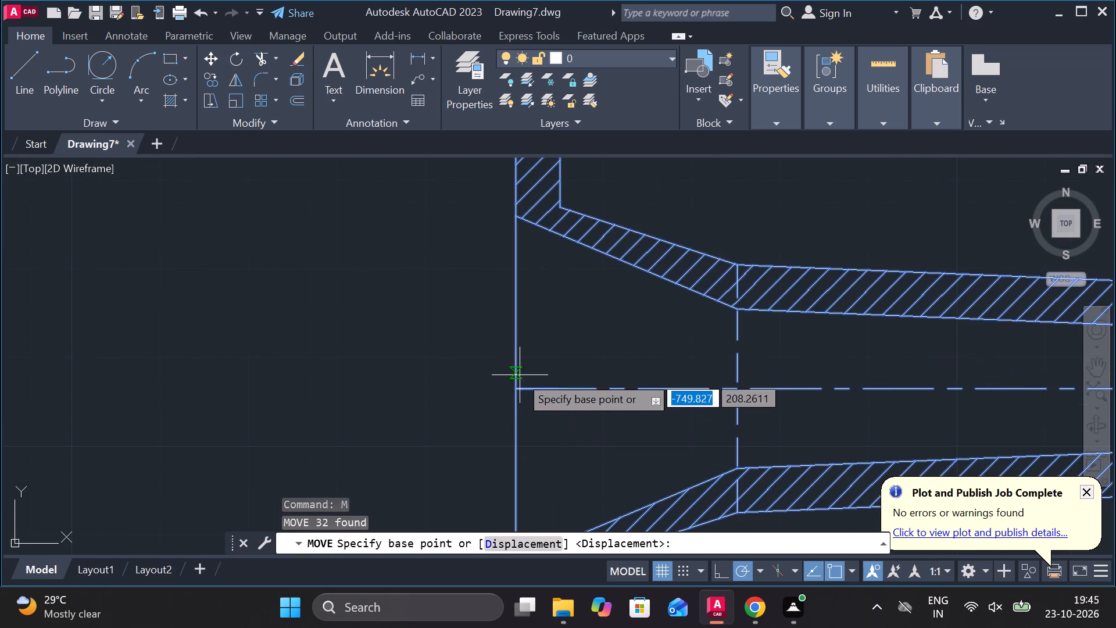
pyautogui.click(518, 387)
pyautogui.scroll(-1, 518, 387)
pyautogui.scroll(-3, 402, 297)
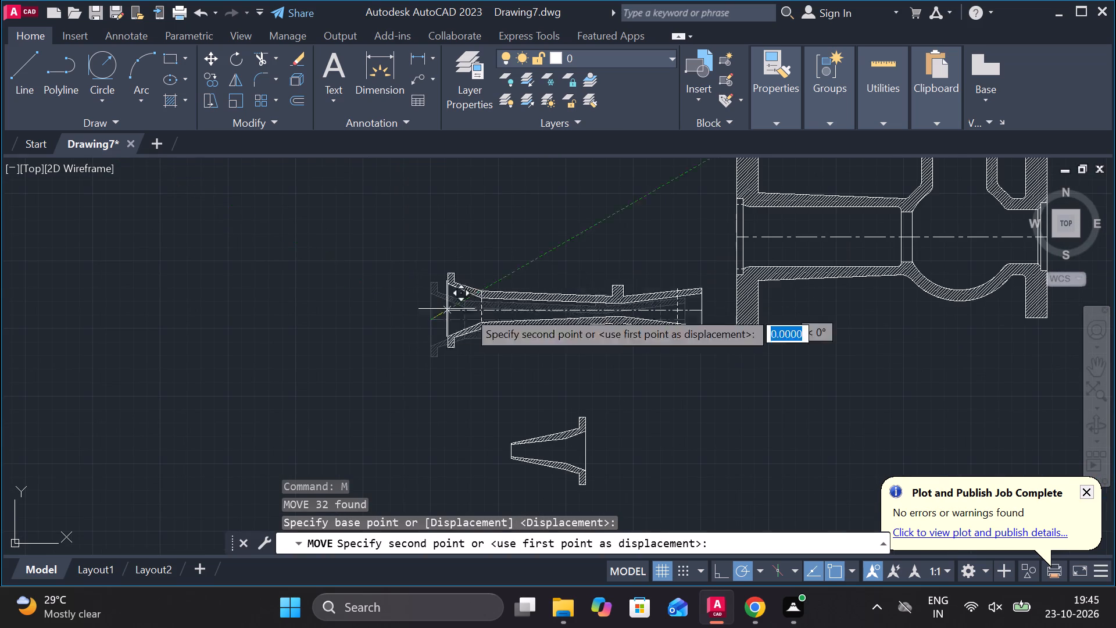
pyautogui.moveTo(685, 231); pyautogui.dragTo(296, 356, button='middle')
pyautogui.scroll(2, 334, 347)
pyautogui.moveTo(335, 347); pyautogui.dragTo(353, 350, button='middle')
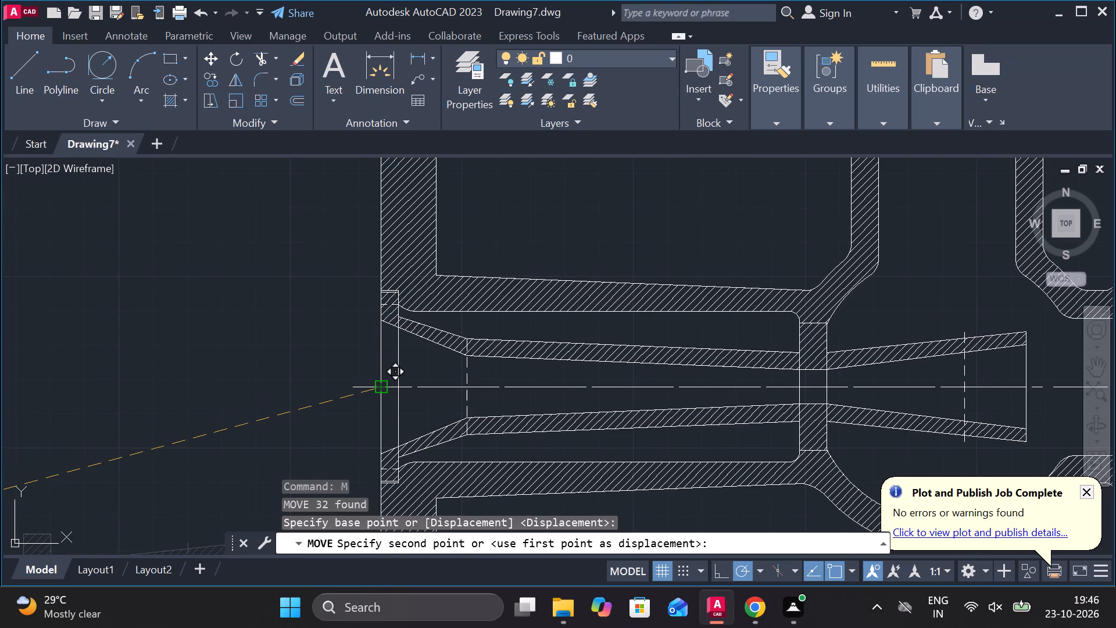
pyautogui.moveTo(382, 383); pyautogui.dragTo(414, 295, button='middle')
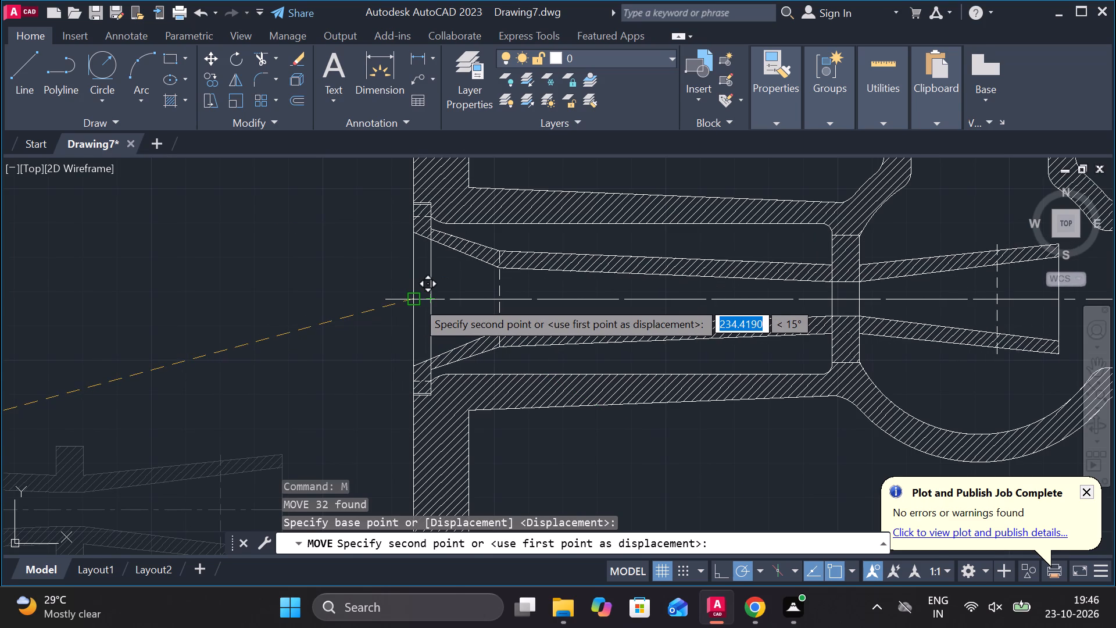
pyautogui.scroll(2, 416, 301)
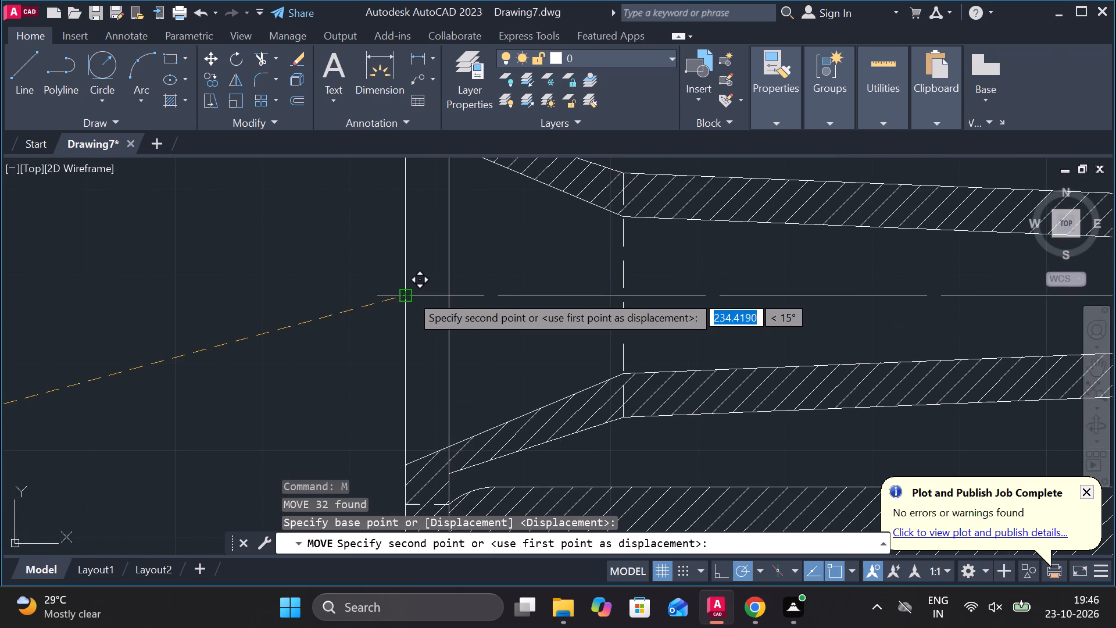
pyautogui.click(410, 294)
pyautogui.scroll(-2, 428, 318)
pyautogui.scroll(-1, 501, 356)
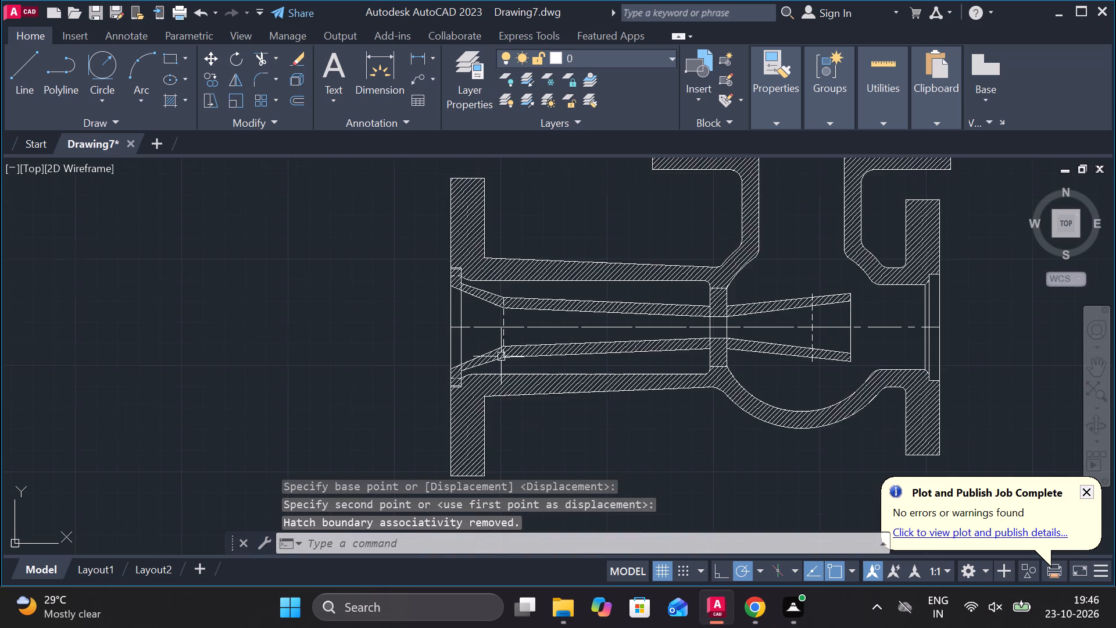
pyautogui.scroll(3, 434, 424)
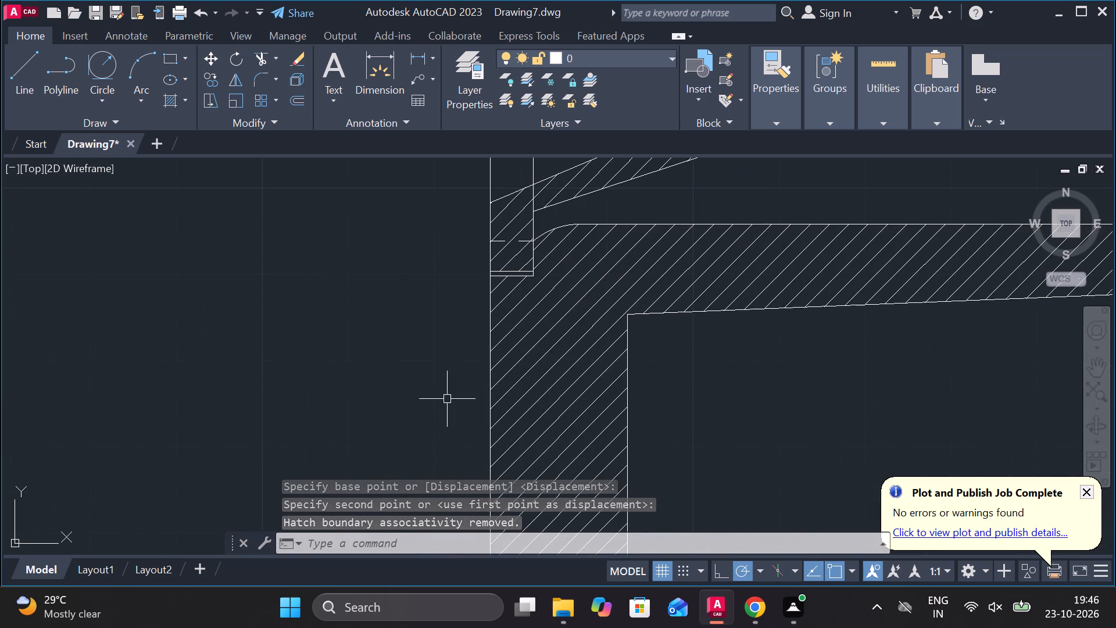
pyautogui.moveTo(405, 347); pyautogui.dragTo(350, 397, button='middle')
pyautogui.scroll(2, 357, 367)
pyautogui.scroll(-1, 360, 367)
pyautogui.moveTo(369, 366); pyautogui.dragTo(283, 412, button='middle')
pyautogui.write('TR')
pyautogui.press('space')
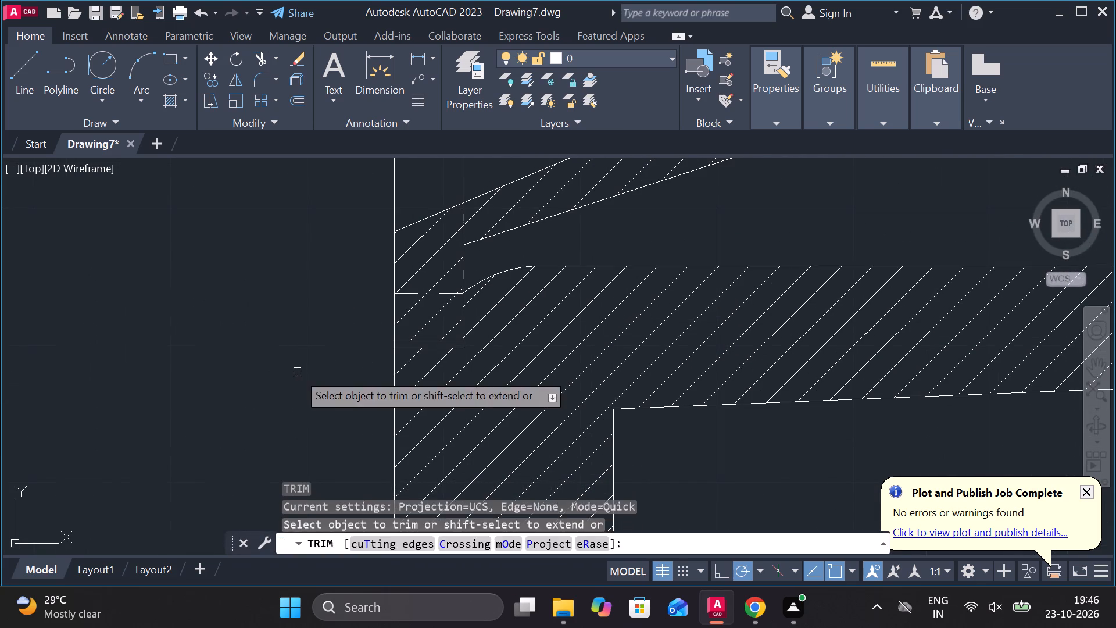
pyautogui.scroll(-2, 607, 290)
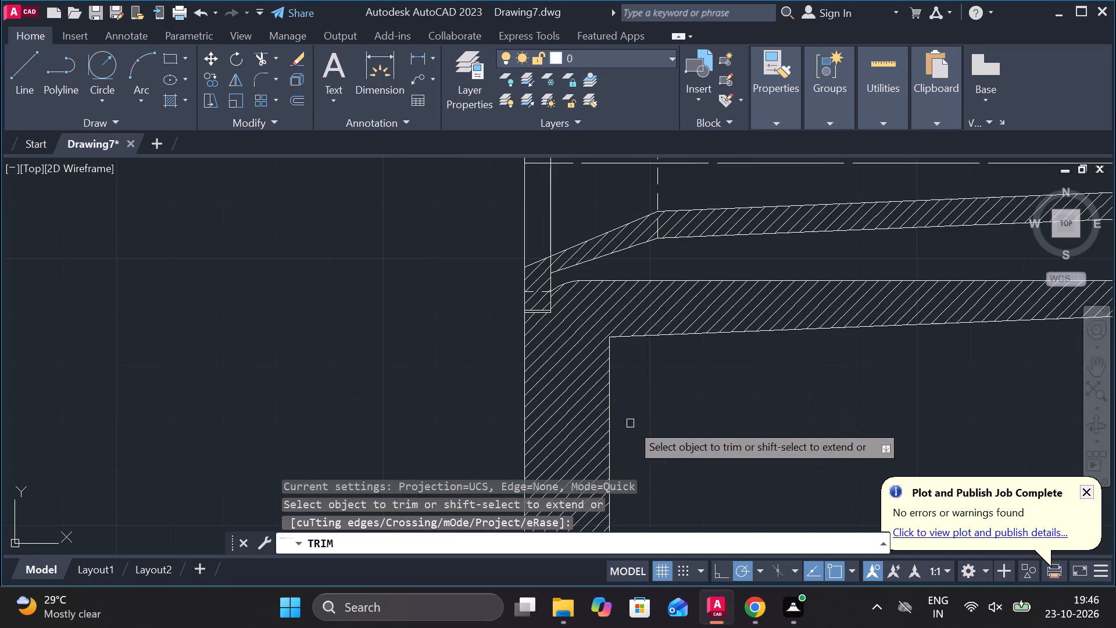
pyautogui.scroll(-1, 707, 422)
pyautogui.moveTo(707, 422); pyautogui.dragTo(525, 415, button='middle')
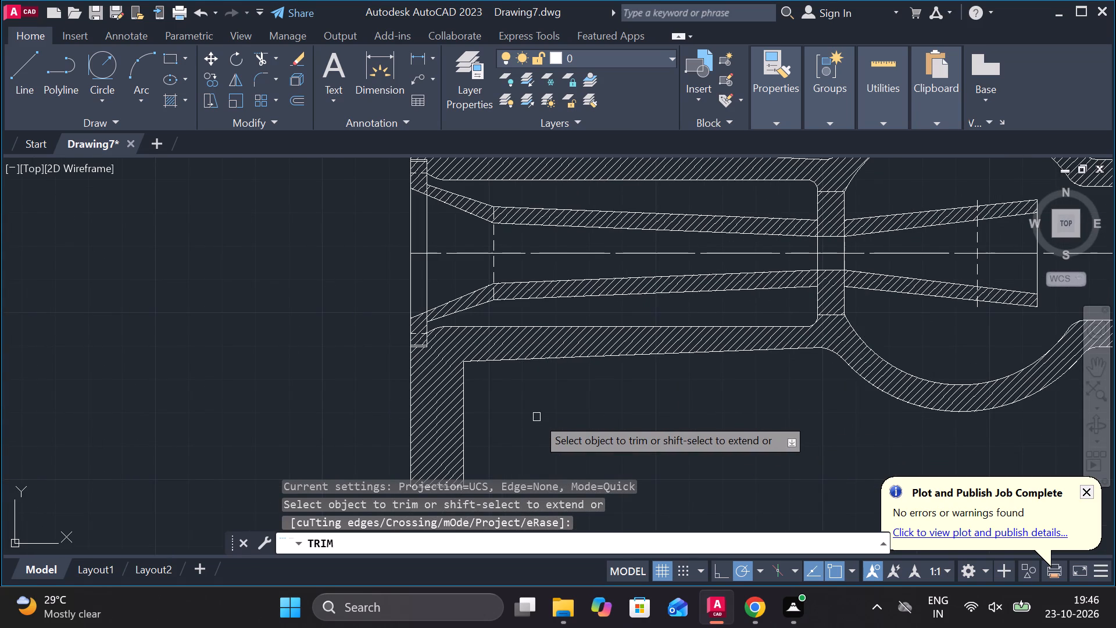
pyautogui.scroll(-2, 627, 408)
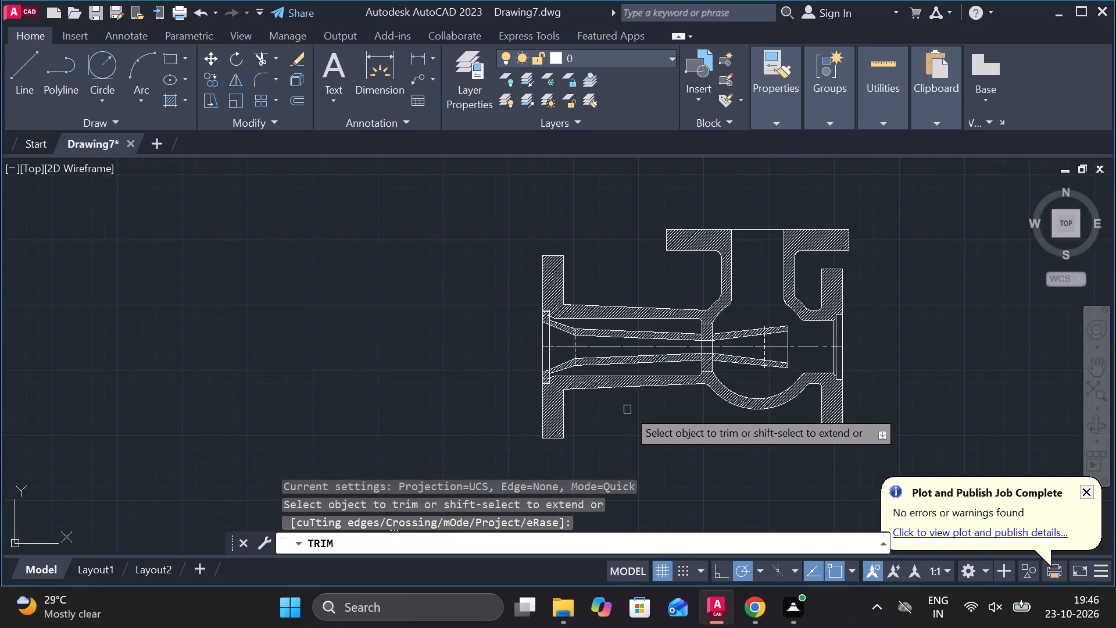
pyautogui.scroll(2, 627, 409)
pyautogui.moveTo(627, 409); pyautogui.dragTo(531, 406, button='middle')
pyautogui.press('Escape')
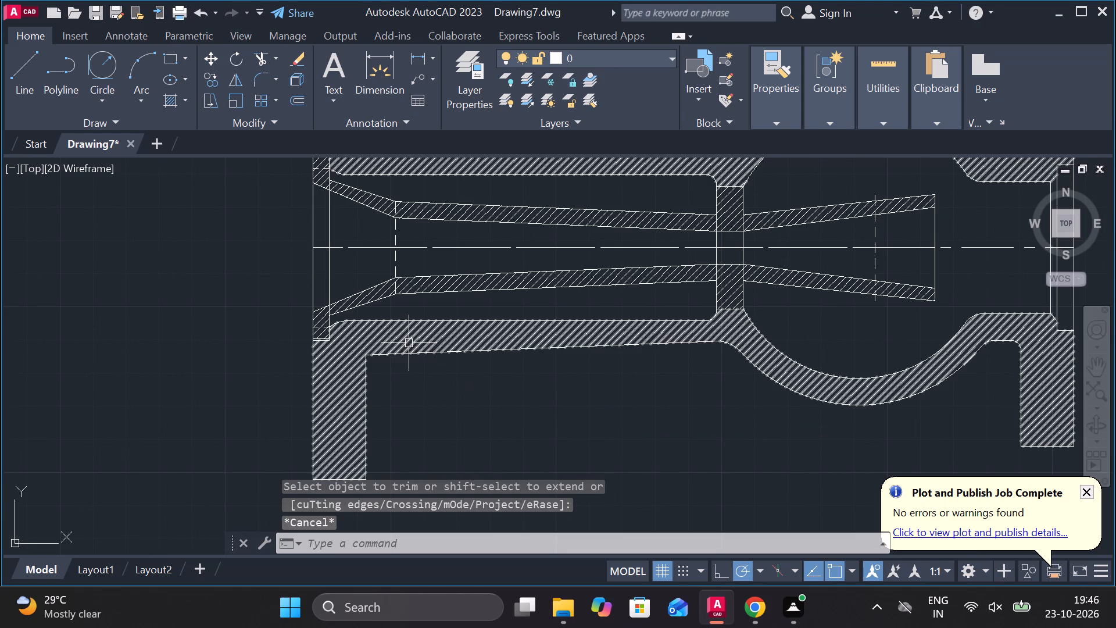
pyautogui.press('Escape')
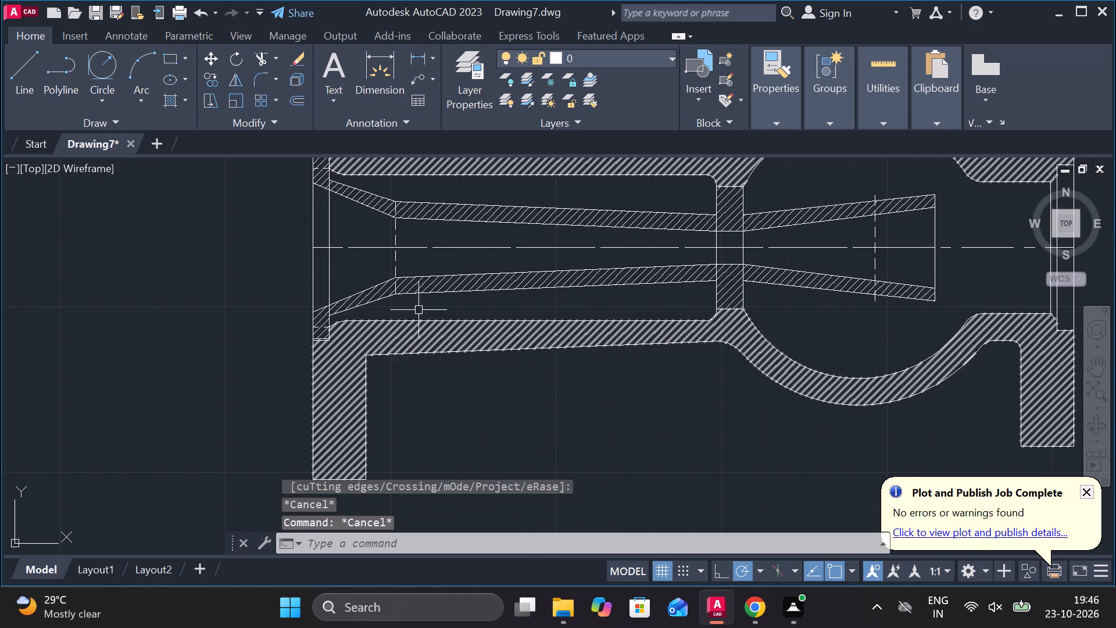
# Erase the section hatch of the nozzle inside the assembled valve body.
pyautogui.click(460, 288)
pyautogui.press('Escape')
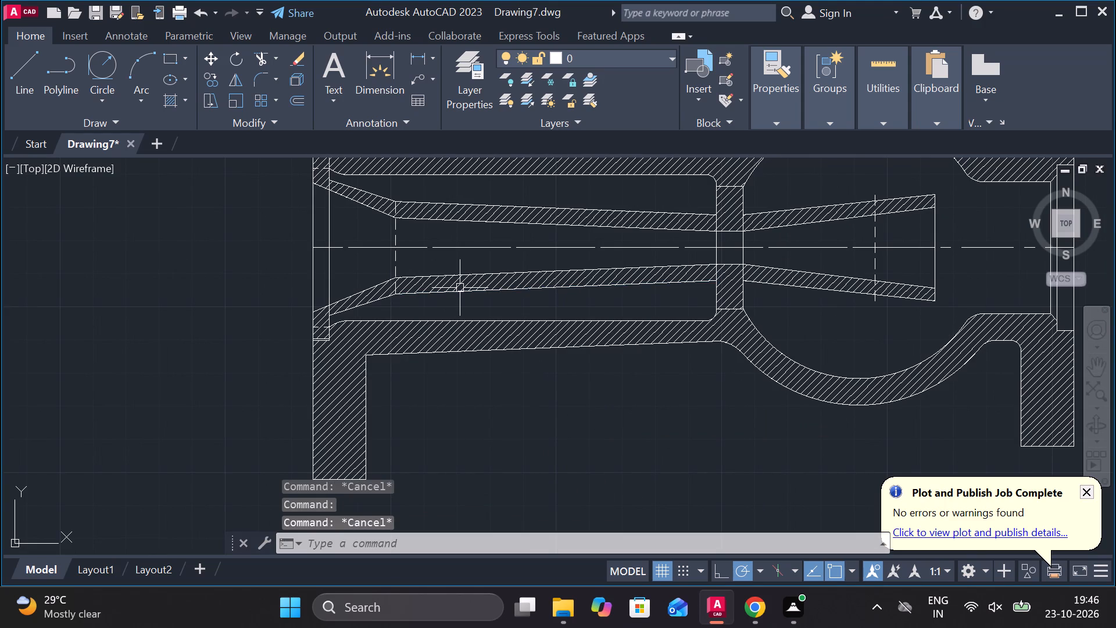
pyautogui.click(454, 284)
pyautogui.write('E')
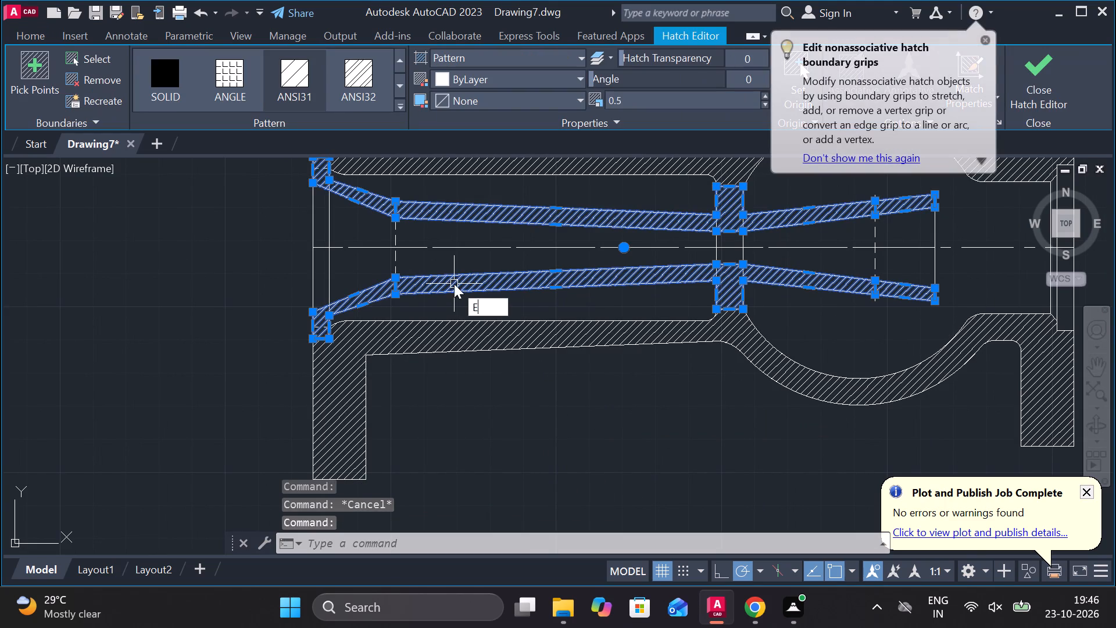
pyautogui.press('space')
pyautogui.scroll(2, 305, 313)
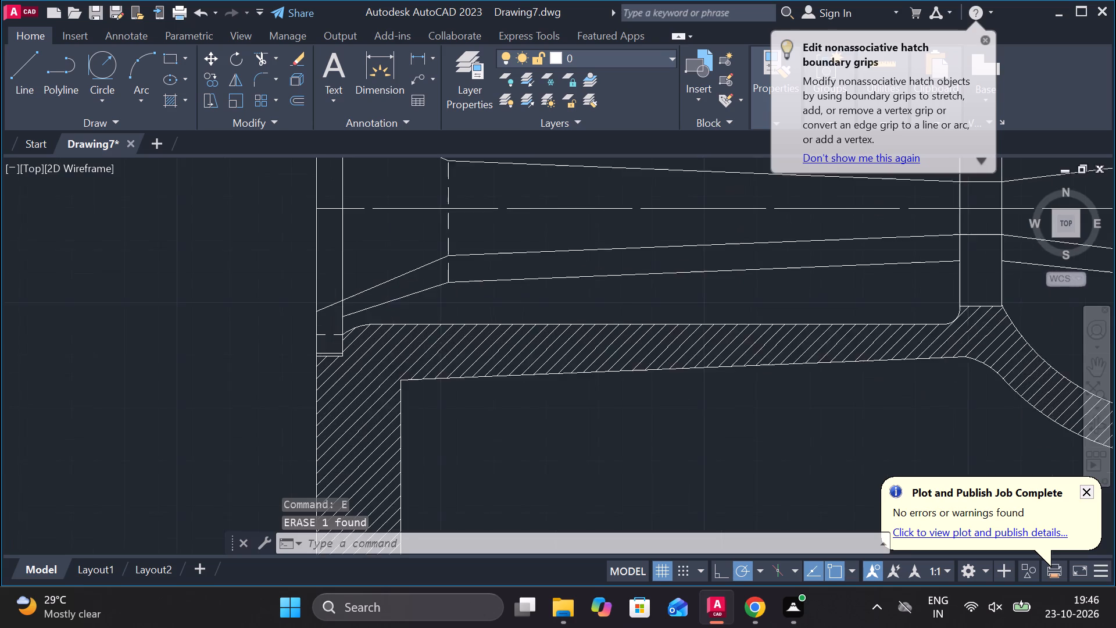
pyautogui.scroll(-2, 339, 337)
pyautogui.press('Escape')
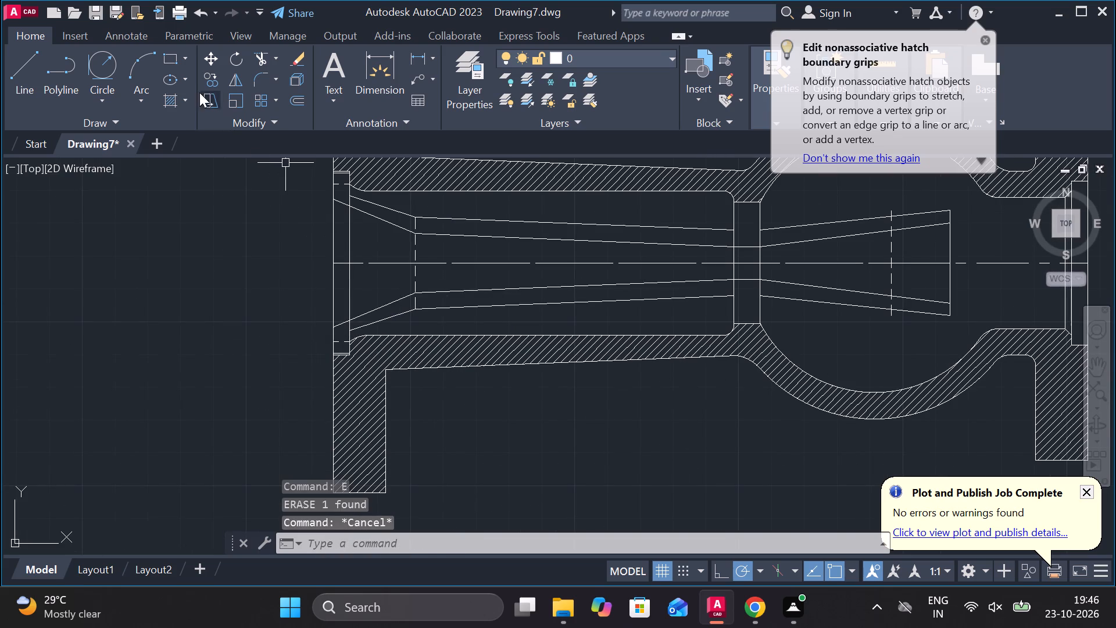
# Start an ANSI31 hatch at angle 90 and scale 0.5, filling the nozzle's upper and lower long tapered walls and the sloped inlet walls.
pyautogui.click(175, 99)
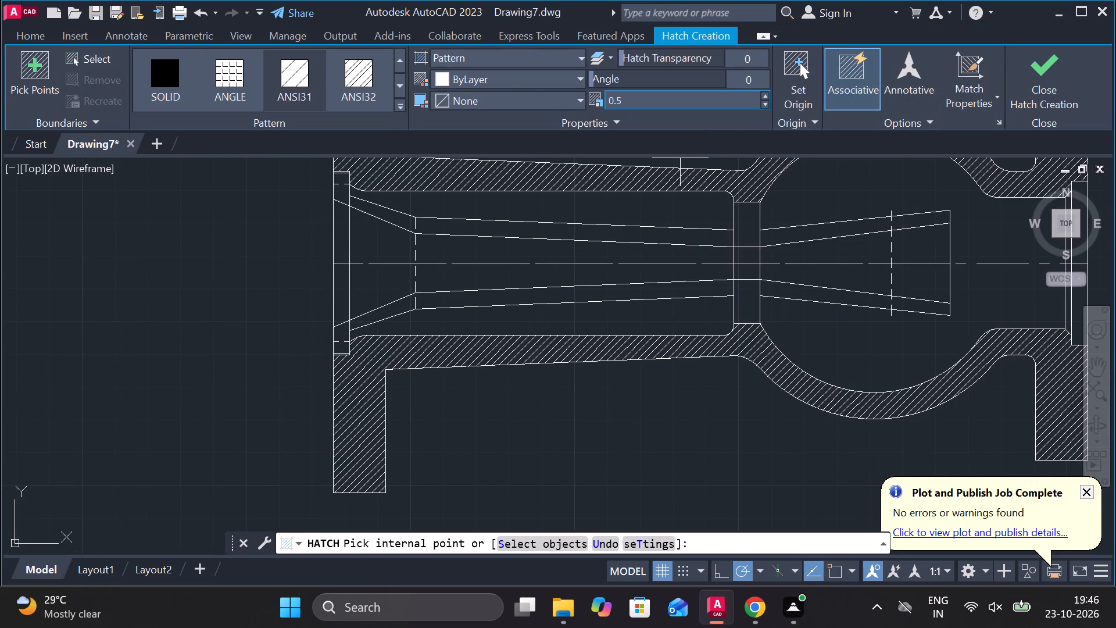
pyautogui.click(747, 81)
pyautogui.write('90')
pyautogui.press('Return')
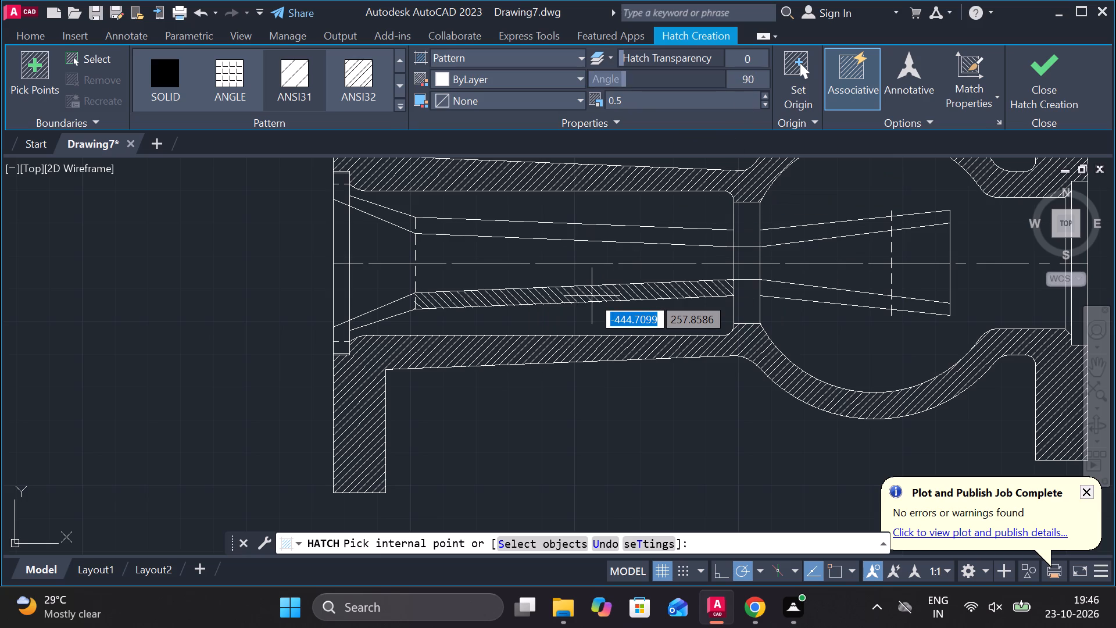
pyautogui.click(592, 296)
pyautogui.click(582, 235)
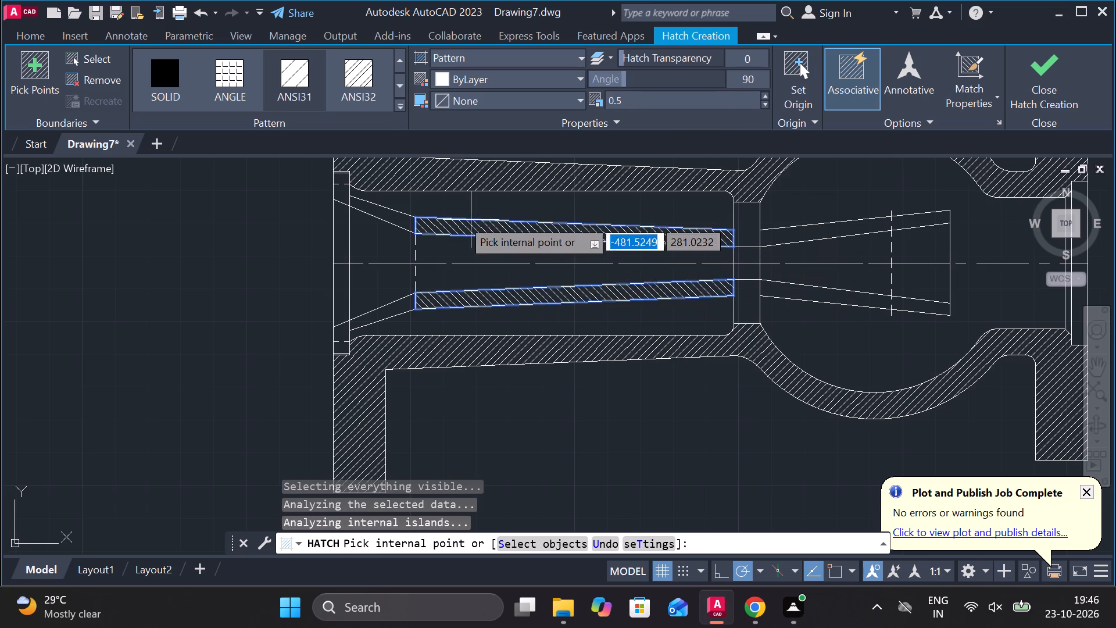
pyautogui.click(399, 214)
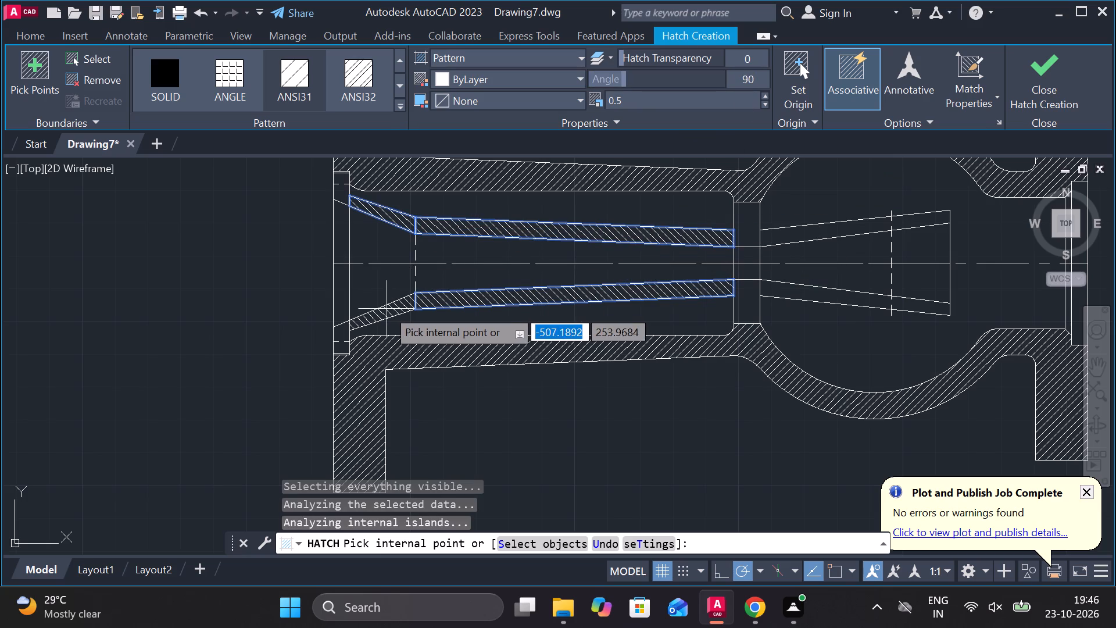
pyautogui.click(387, 309)
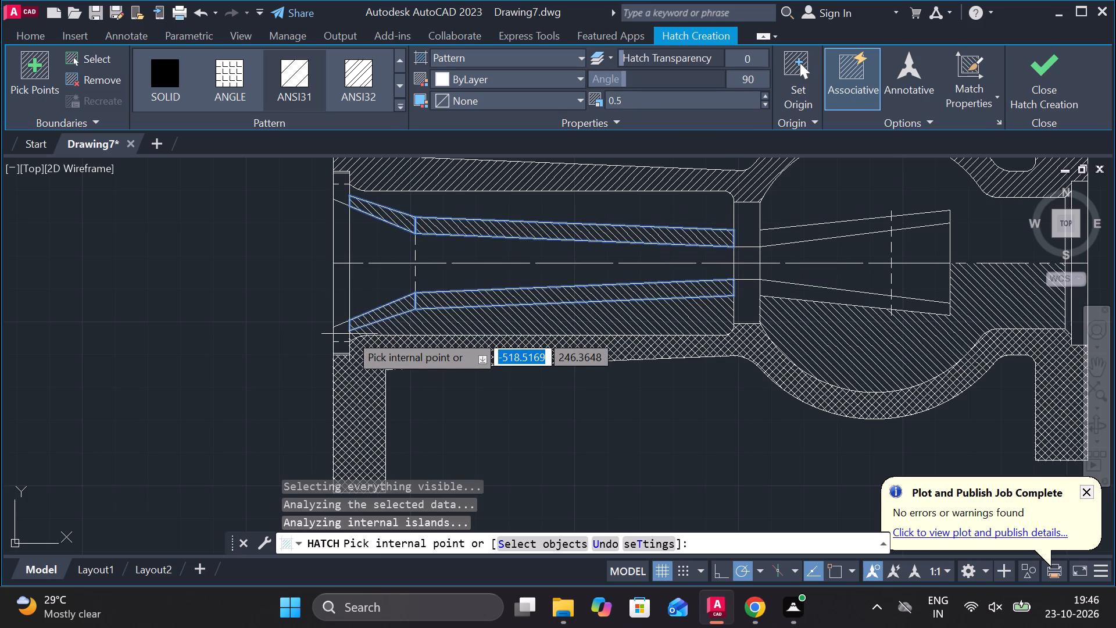
# Add both areas of the nozzle's inlet flange, below and above the centreline, to the same hatch.
pyautogui.scroll(3, 341, 331)
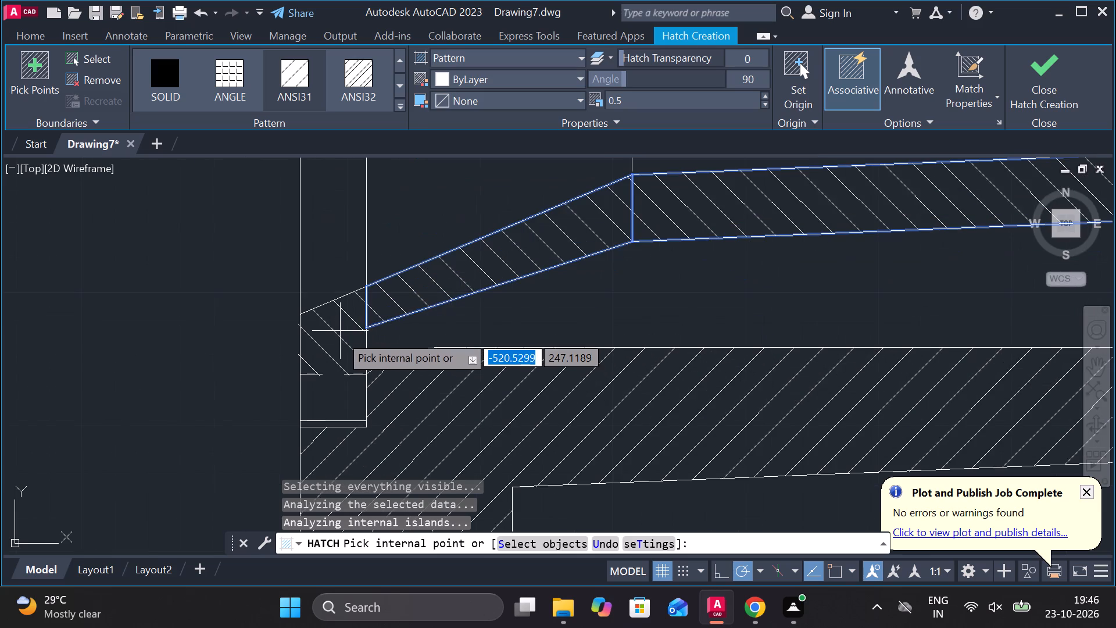
pyautogui.click(339, 341)
pyautogui.click(337, 397)
pyautogui.scroll(-1, 359, 388)
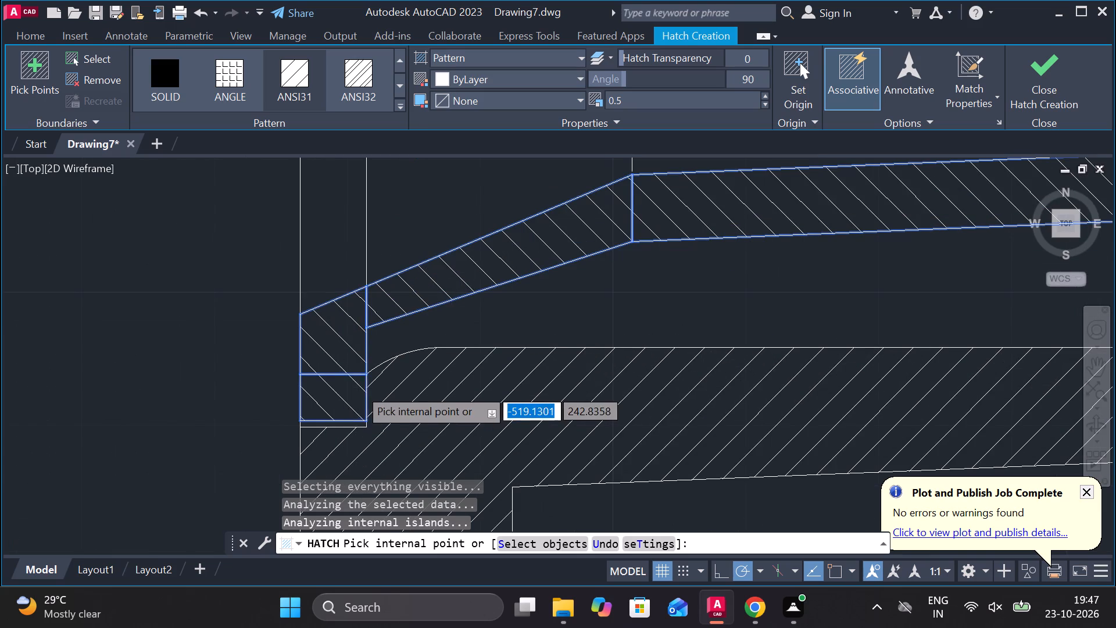
pyautogui.scroll(-1, 359, 388)
pyautogui.moveTo(348, 193); pyautogui.dragTo(348, 308, button='middle')
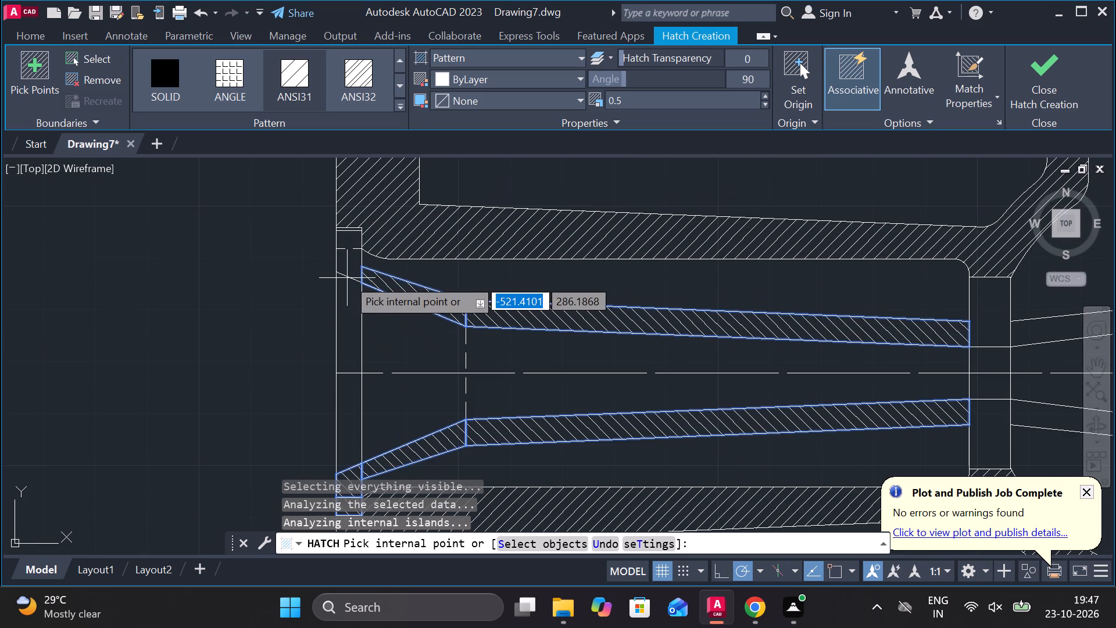
pyautogui.click(352, 265)
pyautogui.click(354, 236)
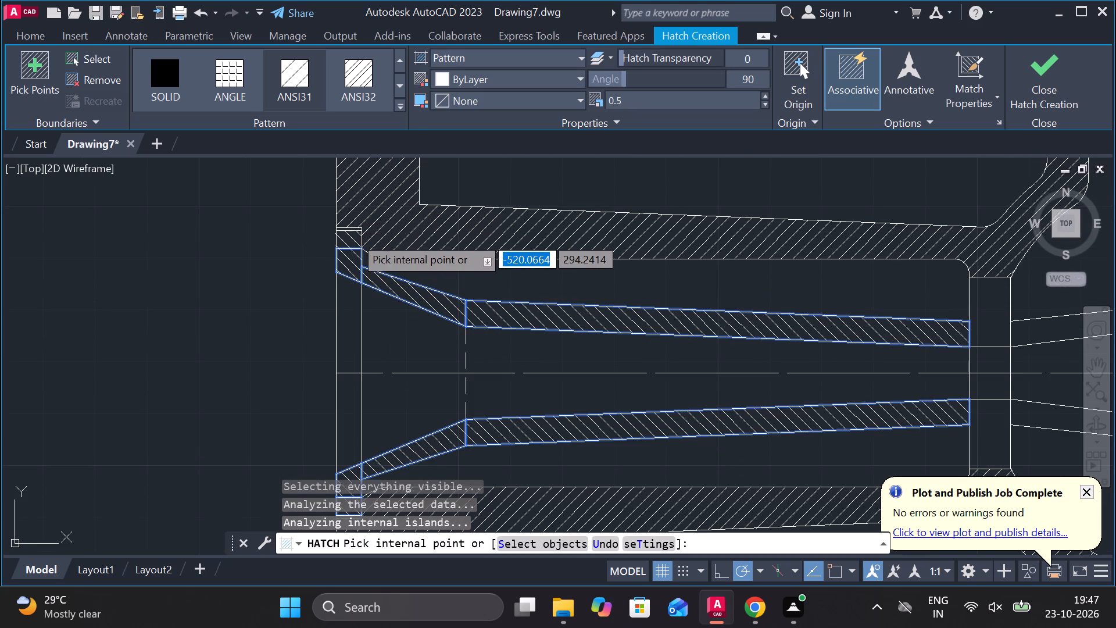
# Add the nozzle's diverging outlet walls and the upper and lower throat collar sections to the hatch, and finish it.
pyautogui.scroll(-1, 620, 345)
pyautogui.moveTo(668, 363); pyautogui.dragTo(231, 284, button='middle')
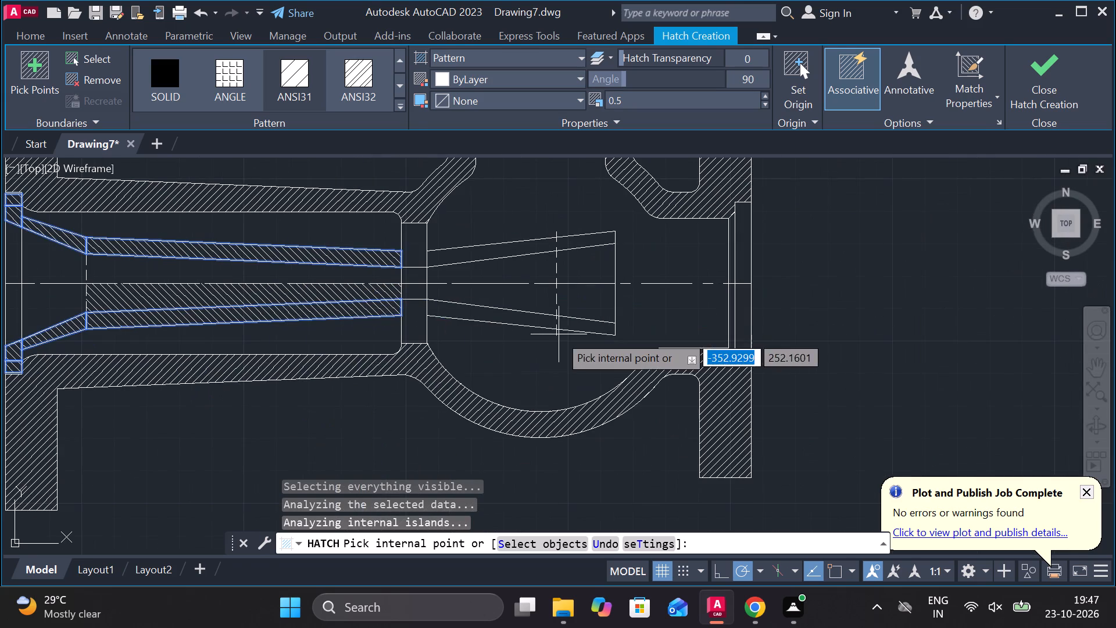
pyautogui.click(510, 315)
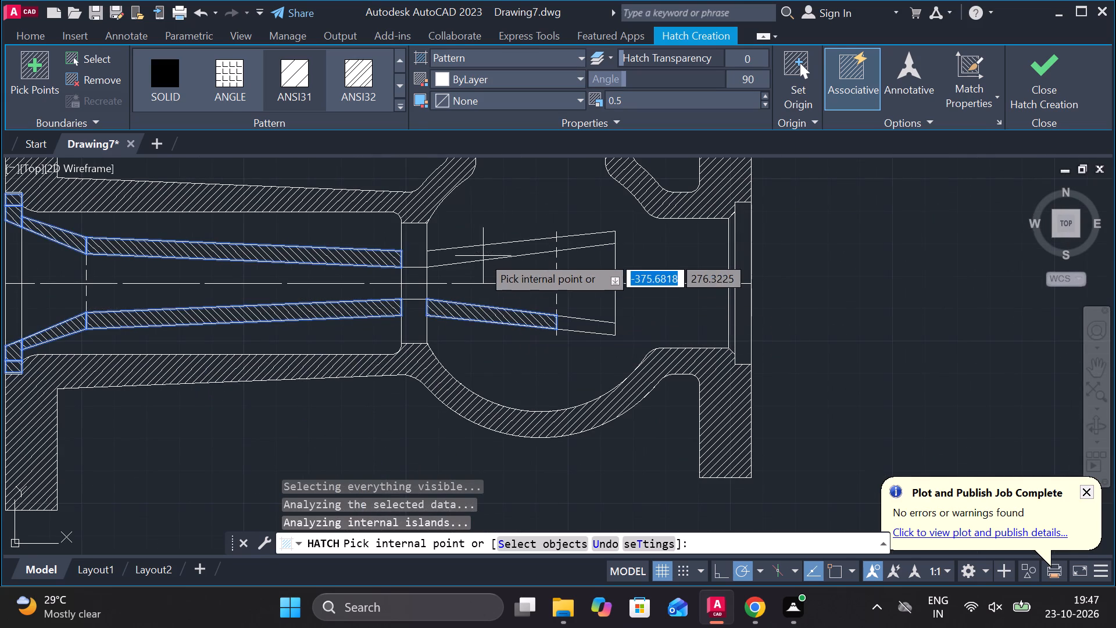
pyautogui.click(482, 255)
pyautogui.click(582, 245)
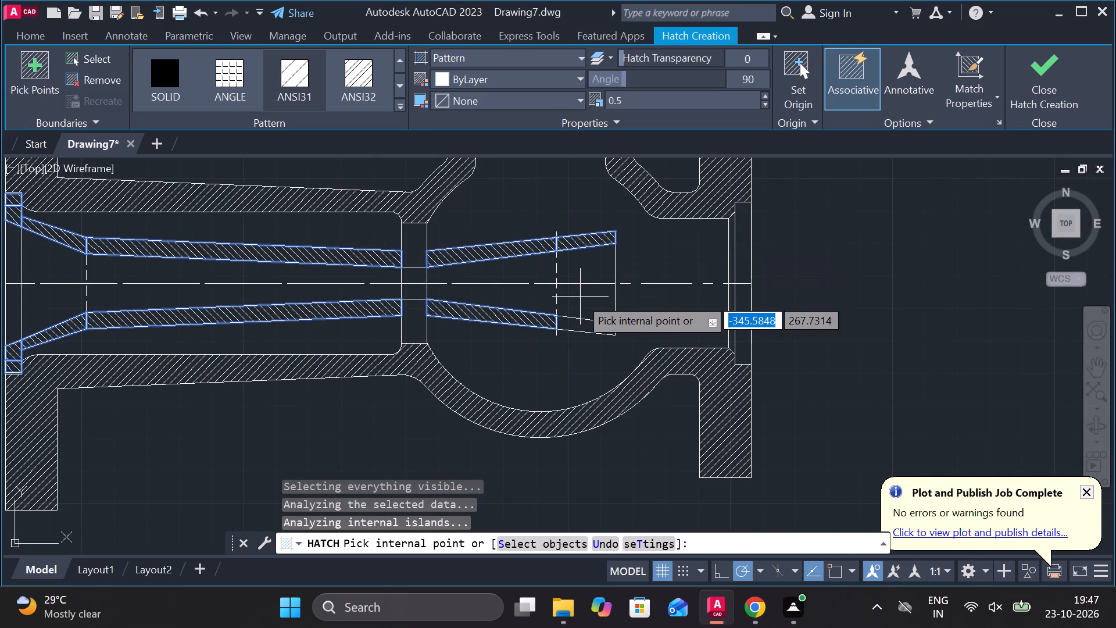
pyautogui.click(586, 327)
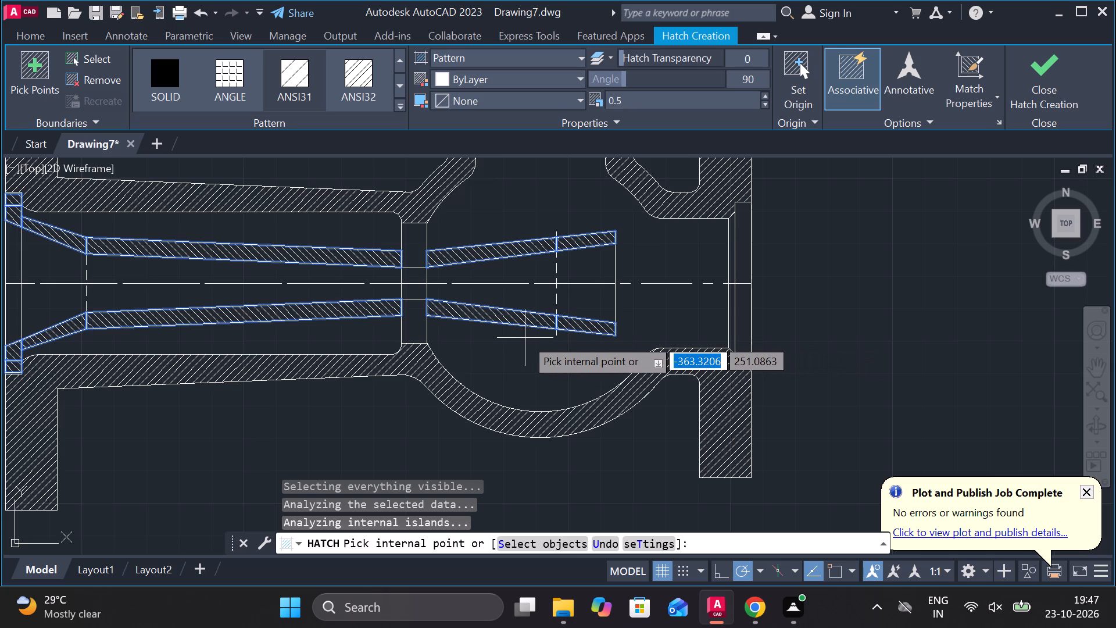
pyautogui.click(412, 245)
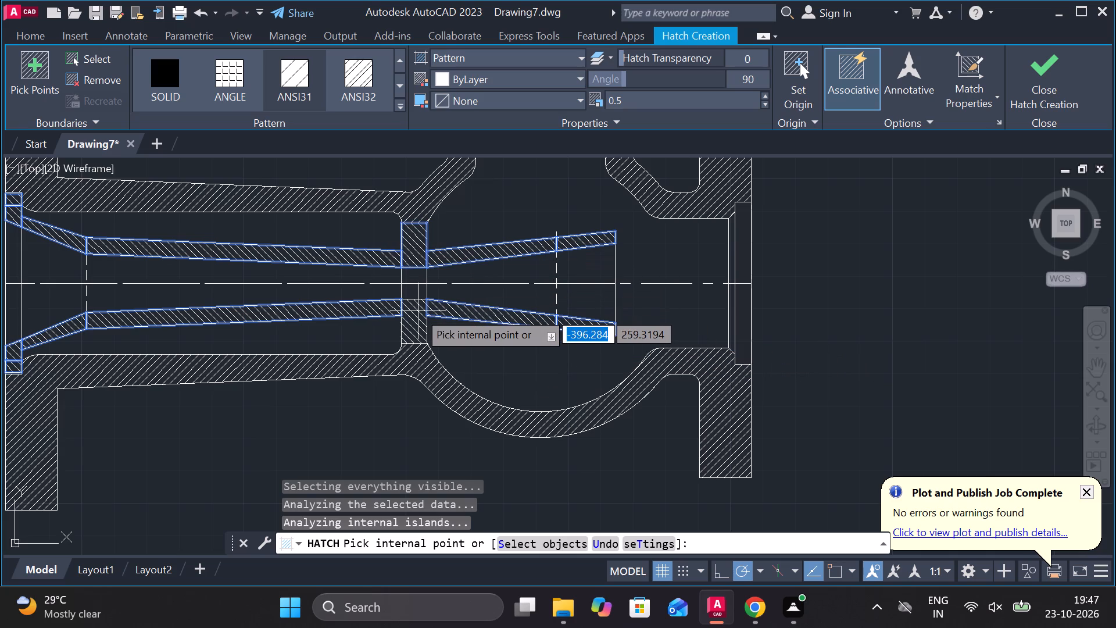
pyautogui.click(418, 311)
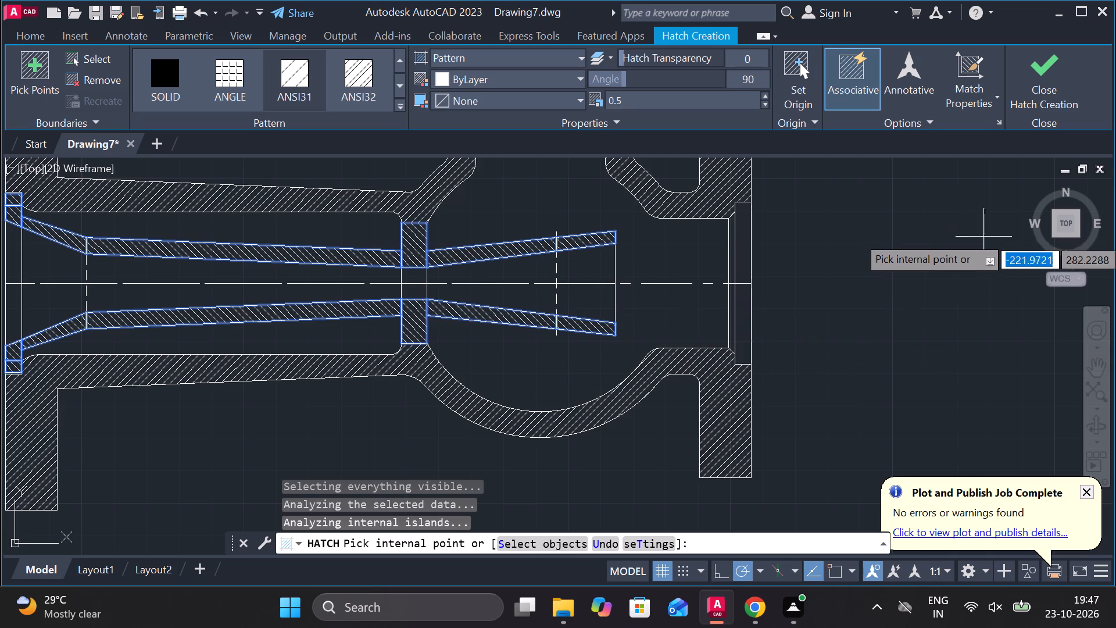
pyautogui.click(1046, 105)
# Trim away the nozzle flange's upper edge line just inside the valve body's recess edge.
pyautogui.scroll(-2, 811, 324)
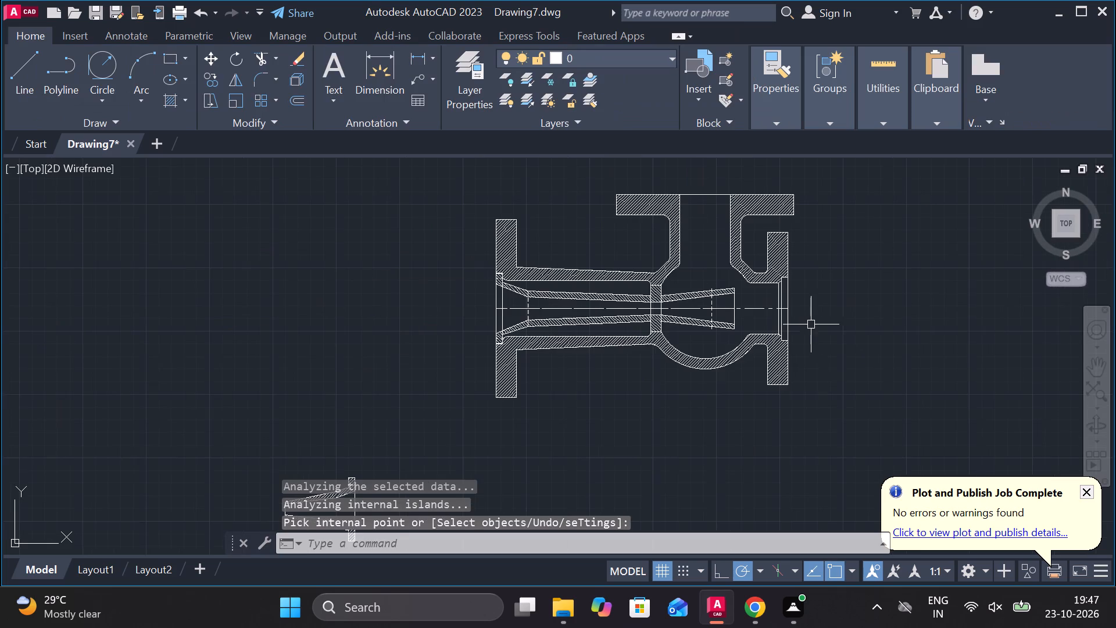
pyautogui.scroll(4, 500, 327)
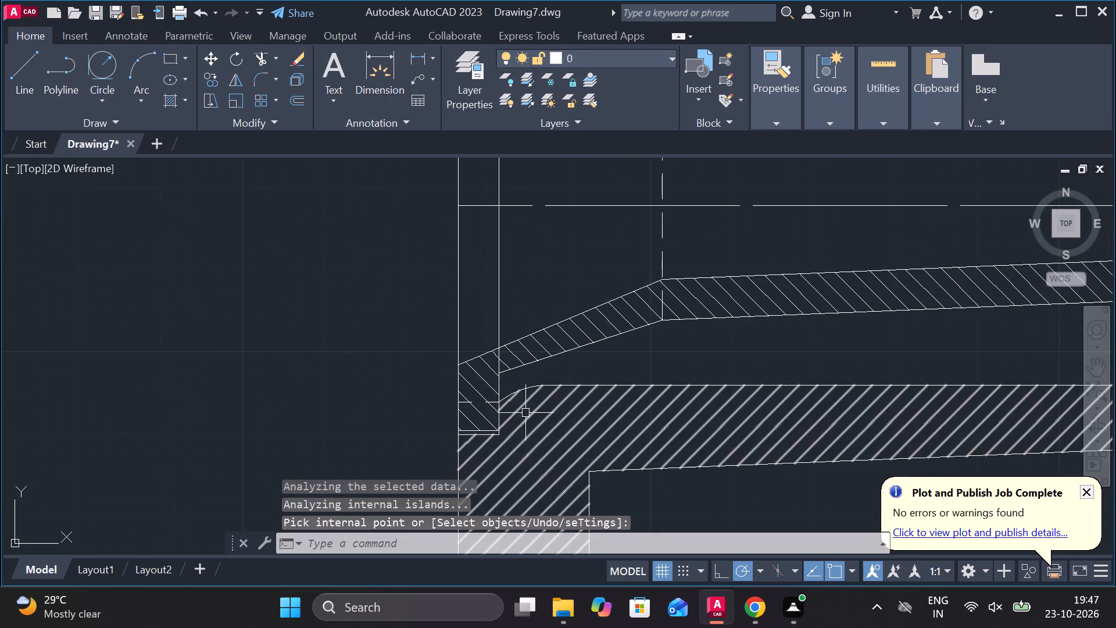
pyautogui.scroll(-4, 362, 388)
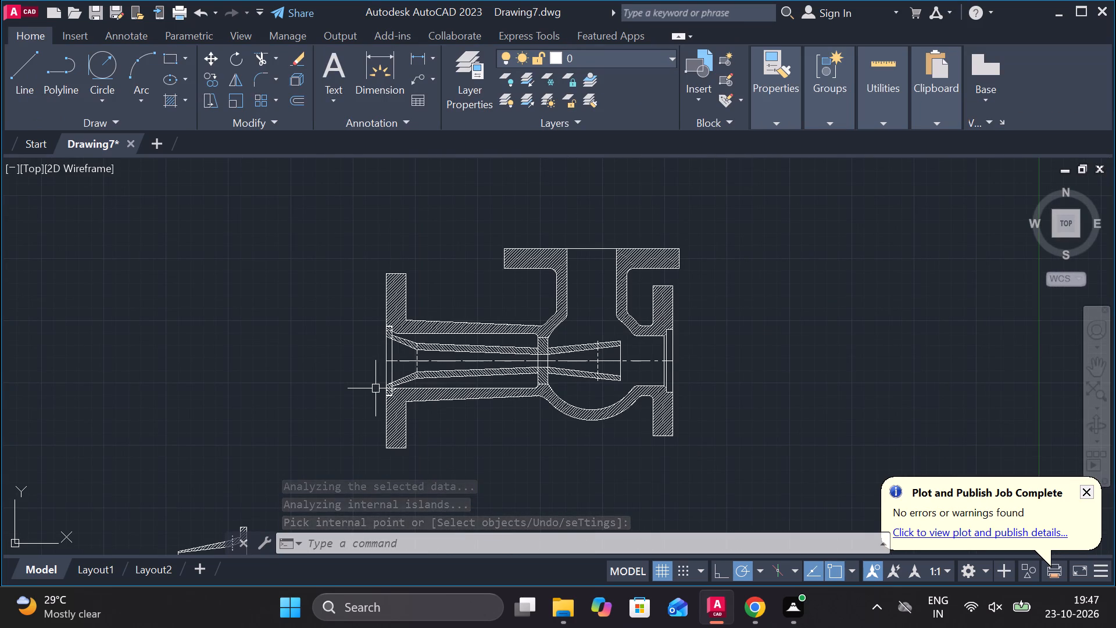
pyautogui.scroll(3, 394, 342)
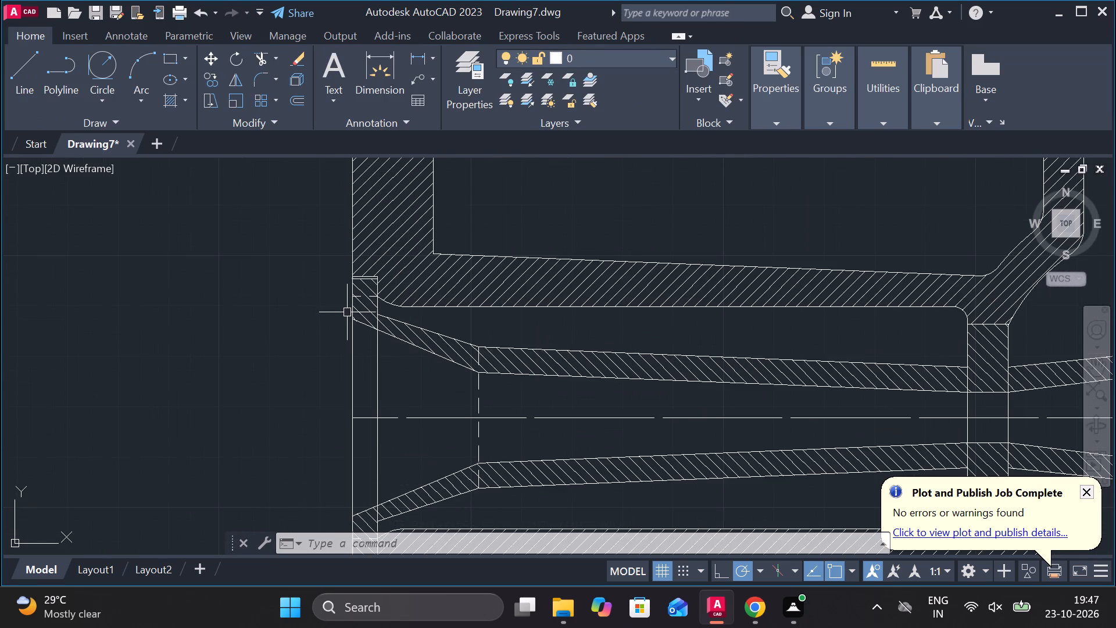
pyautogui.scroll(2, 341, 312)
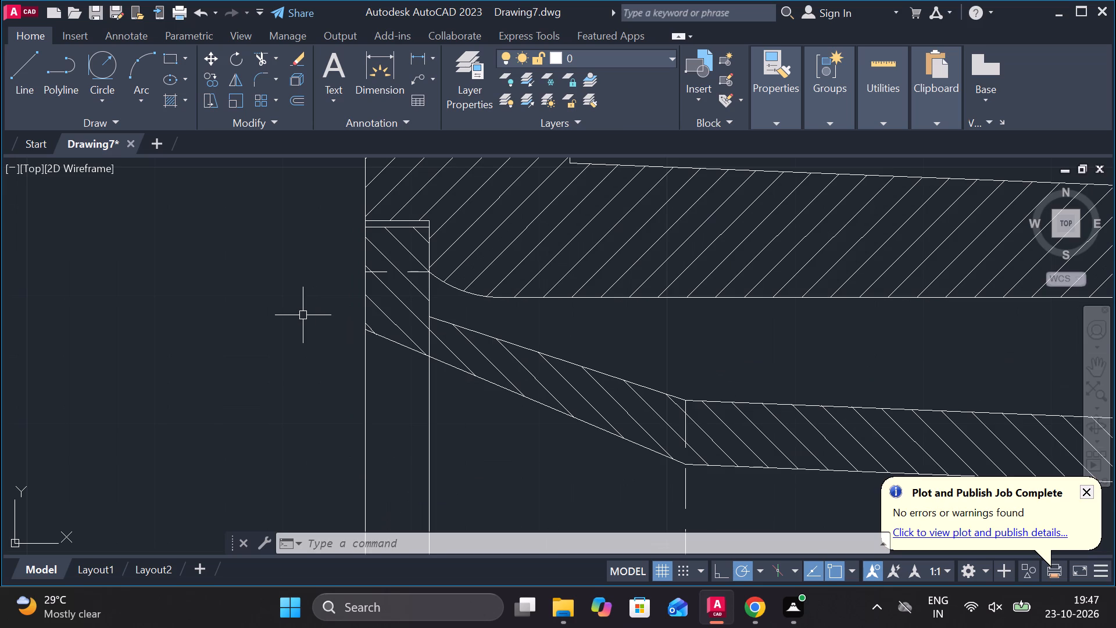
pyautogui.write('TR')
pyautogui.press('space')
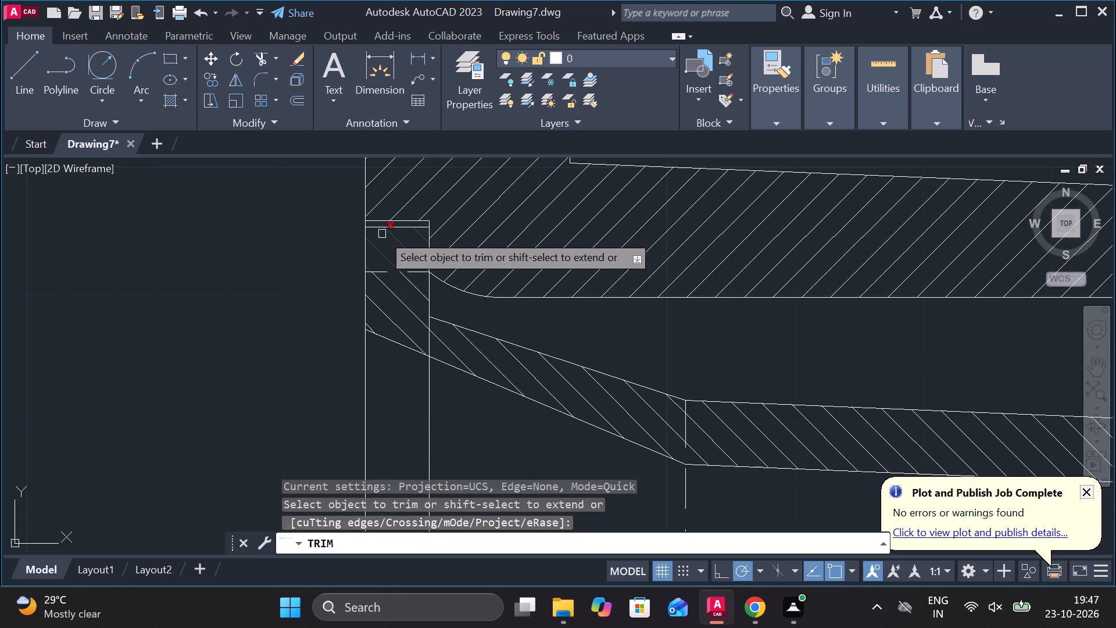
pyautogui.click(379, 227)
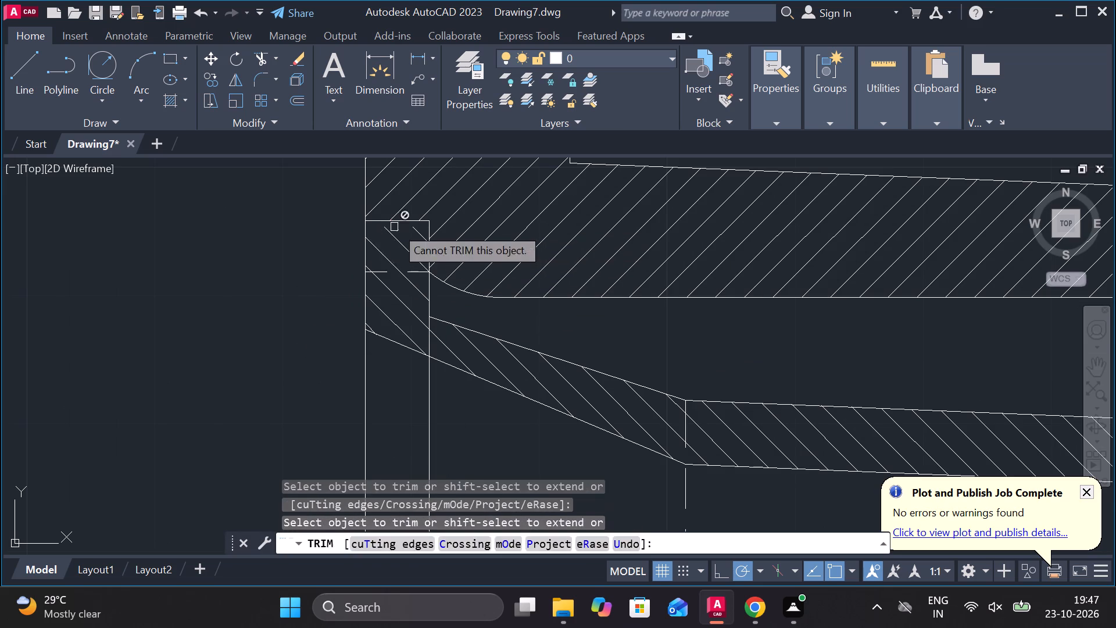
# Trim away the matching lower edge line of the nozzle flange just inside the valve body's recess edge.
pyautogui.scroll(-2, 410, 406)
pyautogui.moveTo(416, 411); pyautogui.dragTo(479, 265, button='middle')
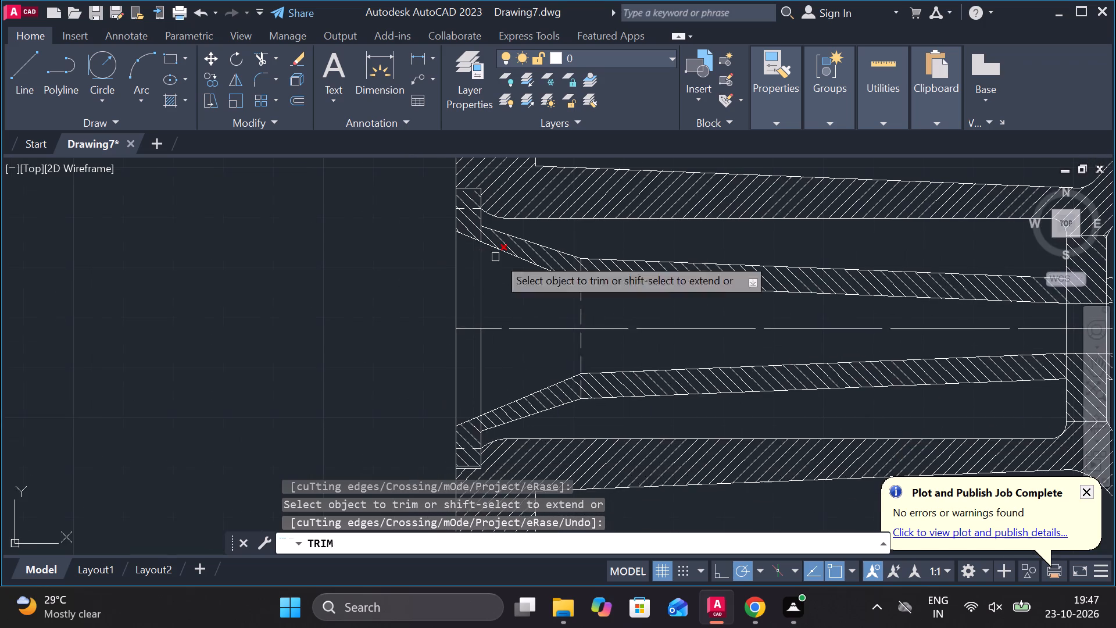
pyautogui.moveTo(398, 419); pyautogui.dragTo(386, 188, button='middle')
pyautogui.scroll(3, 445, 231)
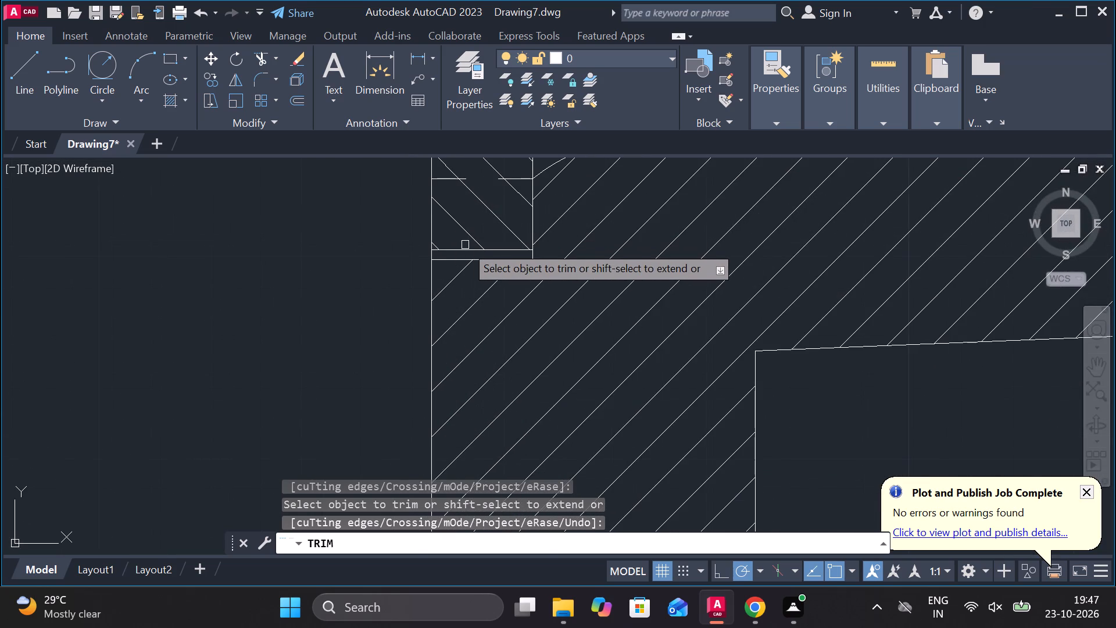
pyautogui.click(463, 250)
pyautogui.scroll(-1, 444, 259)
pyautogui.scroll(-1, 356, 279)
pyautogui.press('Escape')
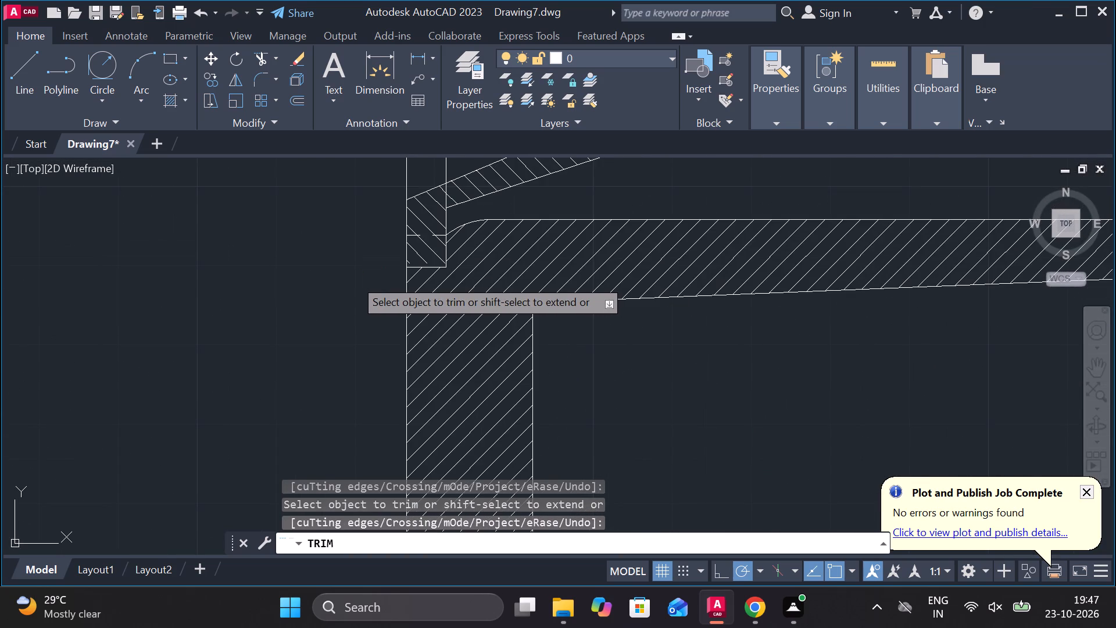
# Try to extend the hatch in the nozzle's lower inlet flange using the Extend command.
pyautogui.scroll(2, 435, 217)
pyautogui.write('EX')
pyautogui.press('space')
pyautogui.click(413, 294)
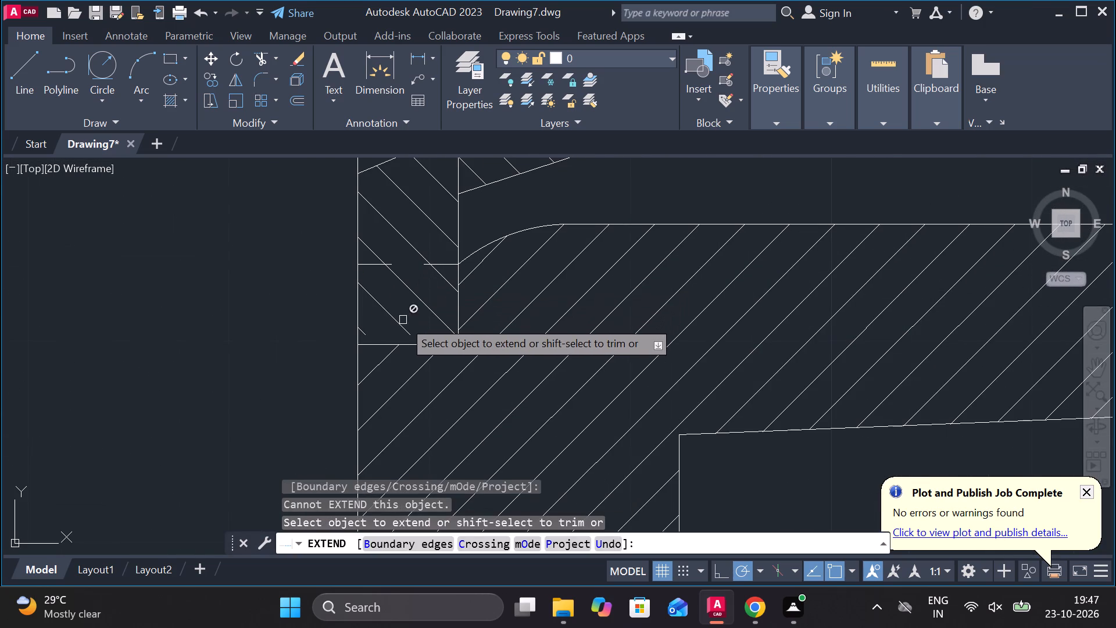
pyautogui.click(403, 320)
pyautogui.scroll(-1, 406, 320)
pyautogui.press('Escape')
# Erase the nozzle's section hatch.
pyautogui.click(413, 243)
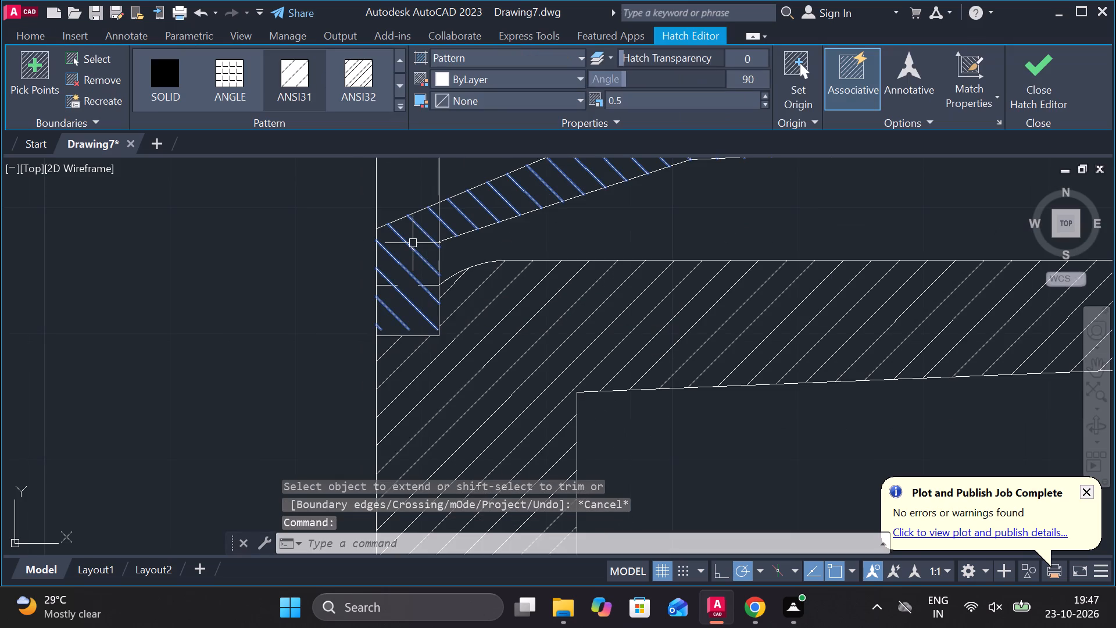
pyautogui.write('E')
pyautogui.press('space')
# Start a new ANSI31 hatch at angle 90 and scale 0.5 on the nozzle's lower converging wall, sloped inlet wall and lower flange areas.
pyautogui.scroll(-3, 413, 243)
pyautogui.moveTo(528, 323); pyautogui.dragTo(528, 324, button='middle')
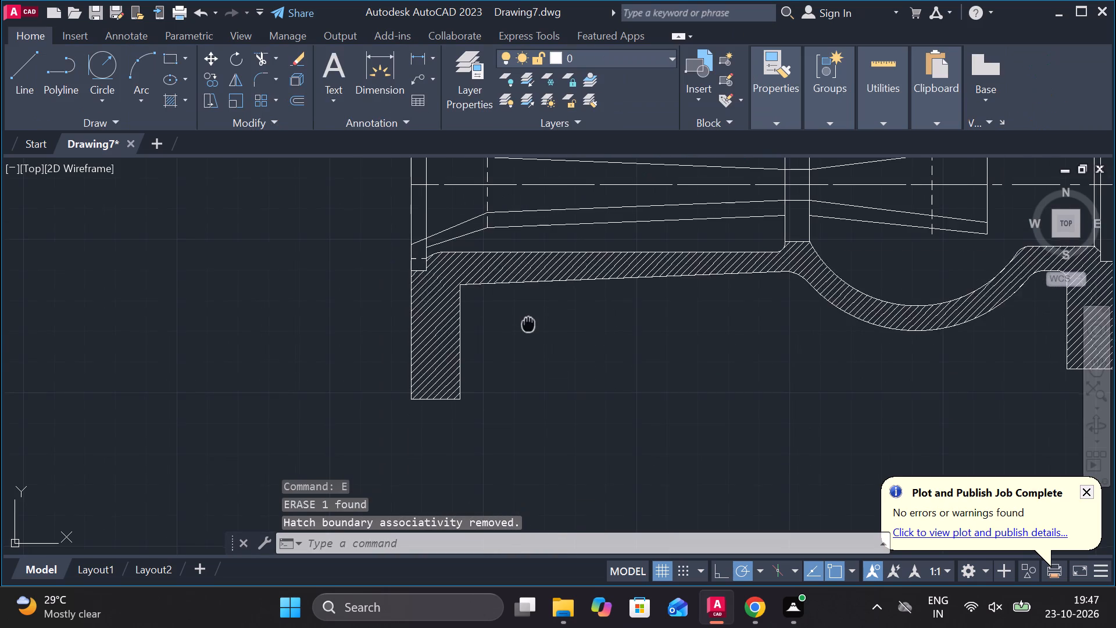
pyautogui.moveTo(528, 324); pyautogui.dragTo(473, 418, button='middle')
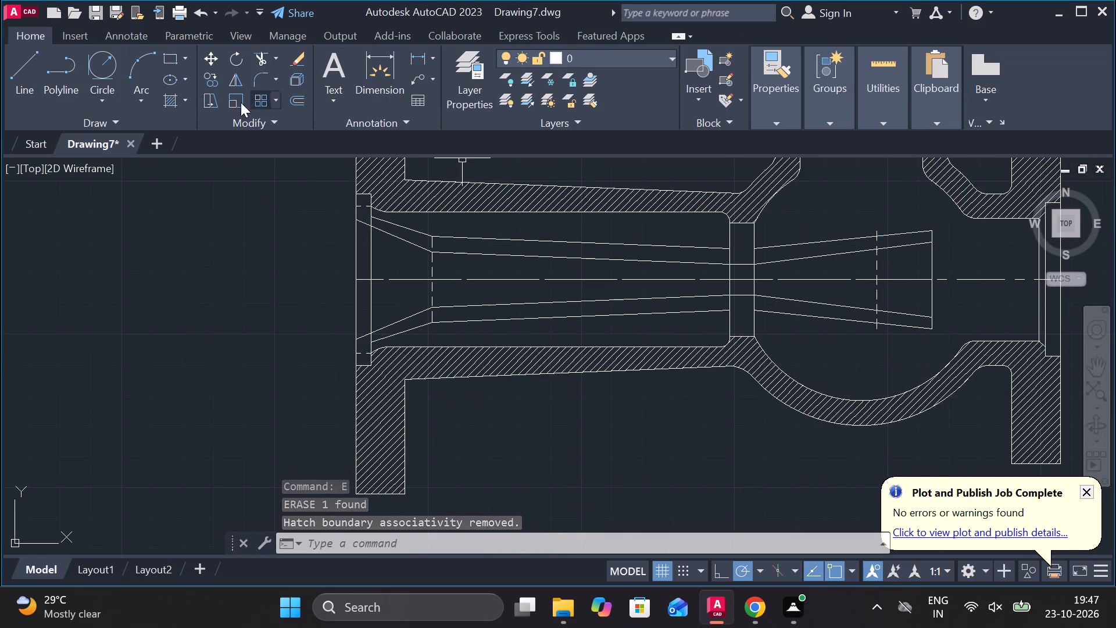
pyautogui.click(176, 99)
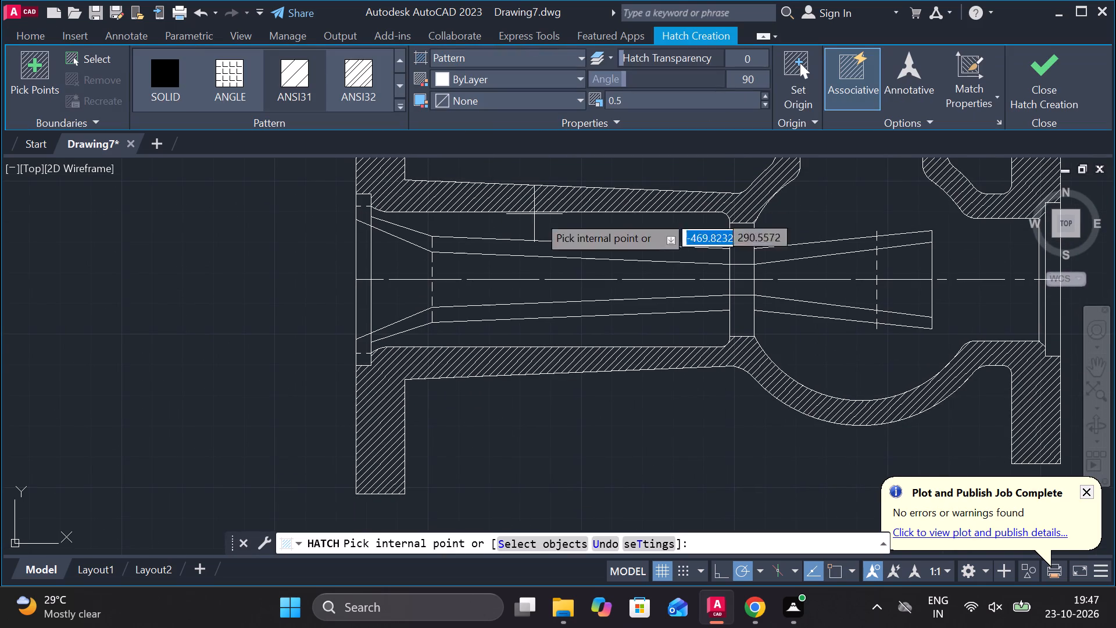
pyautogui.click(503, 311)
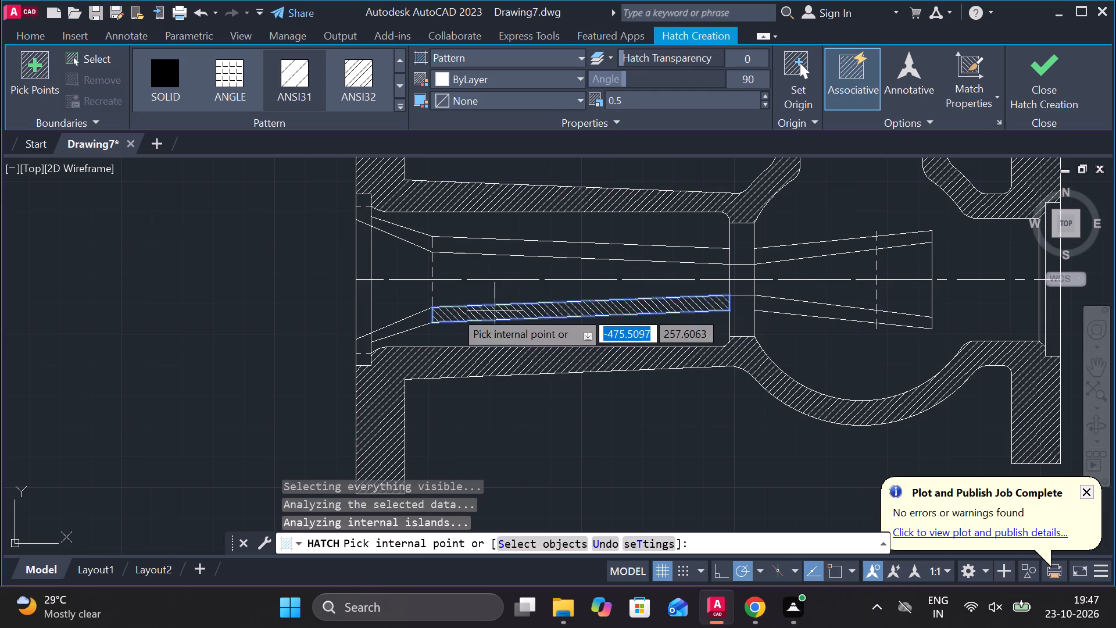
pyautogui.click(407, 322)
pyautogui.scroll(1, 383, 340)
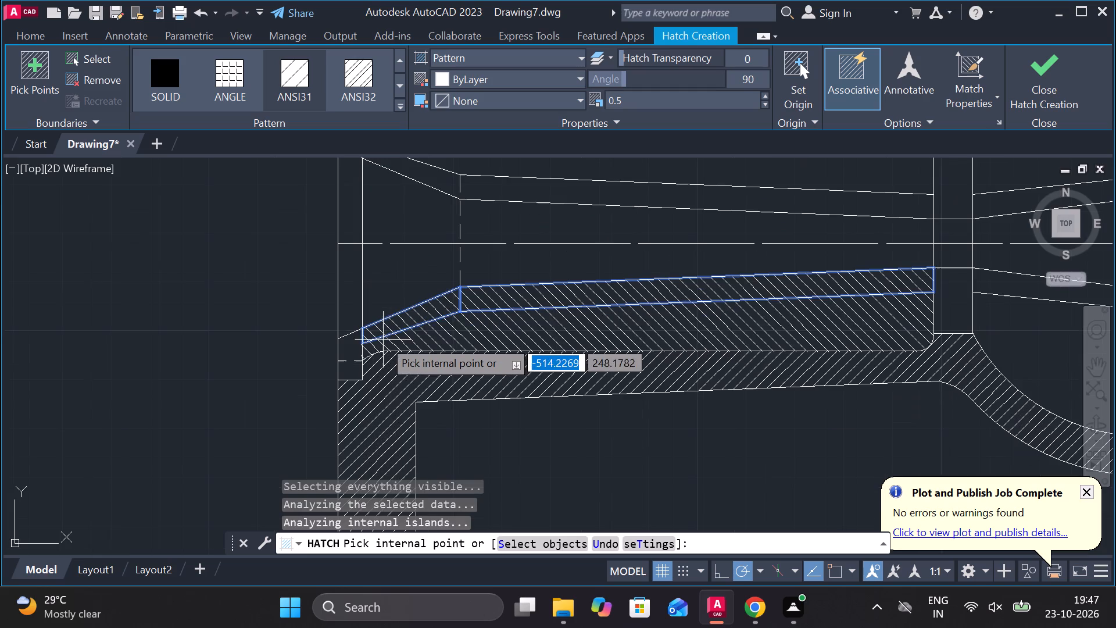
pyautogui.click(356, 356)
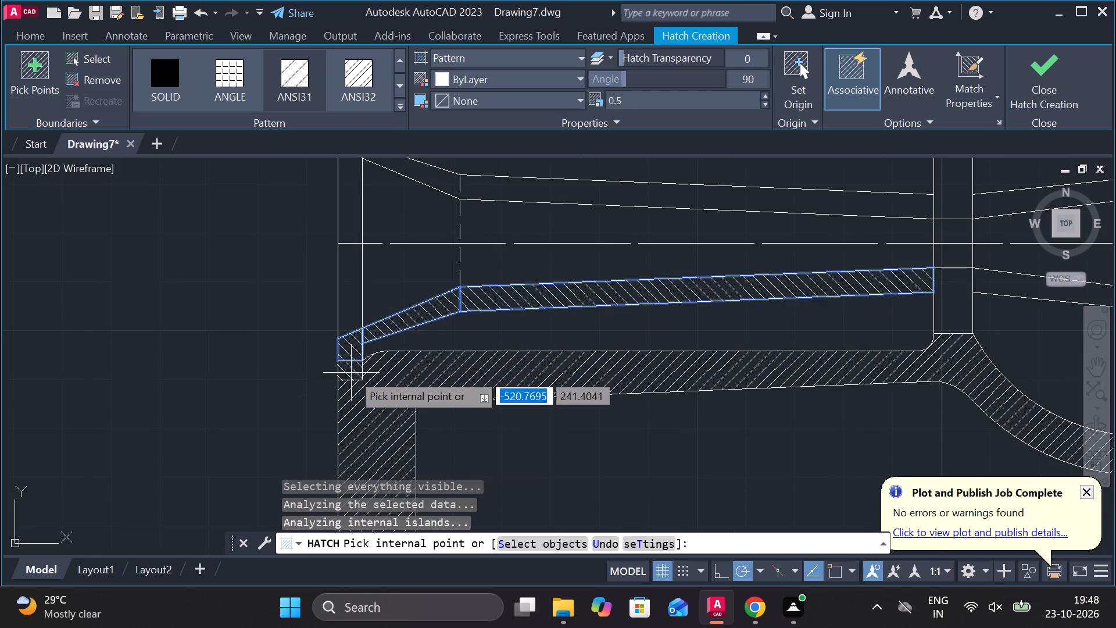
pyautogui.click(351, 373)
# Add the nozzle's upper inlet flange areas, upper sloped inlet wall and upper converging wall to the same hatch.
pyautogui.scroll(-1, 395, 330)
pyautogui.scroll(2, 353, 220)
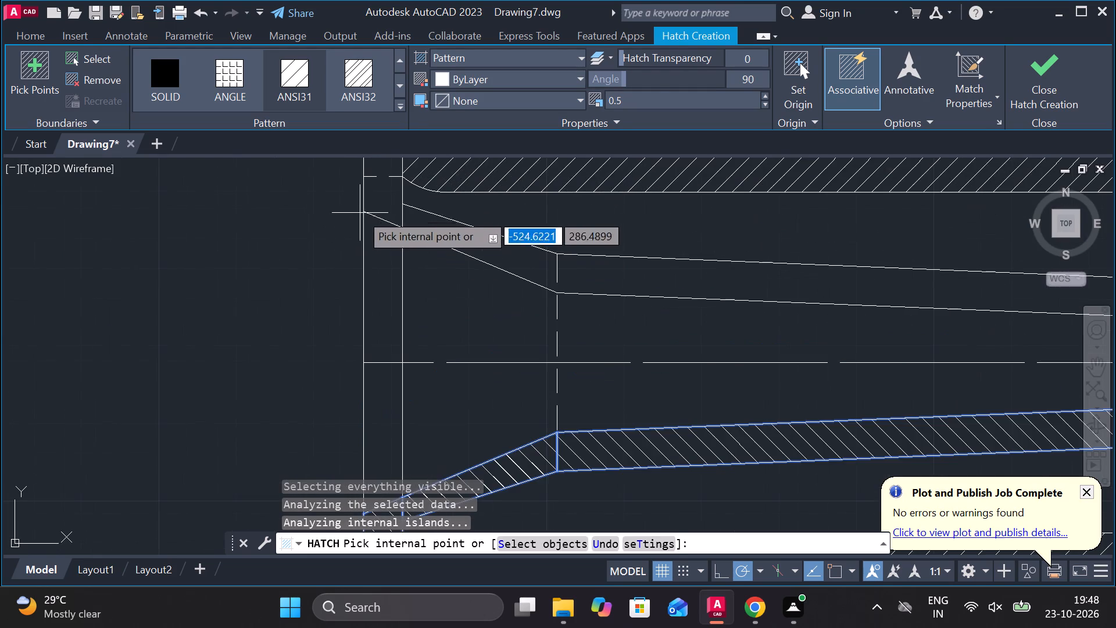
pyautogui.click(387, 192)
pyautogui.click(387, 161)
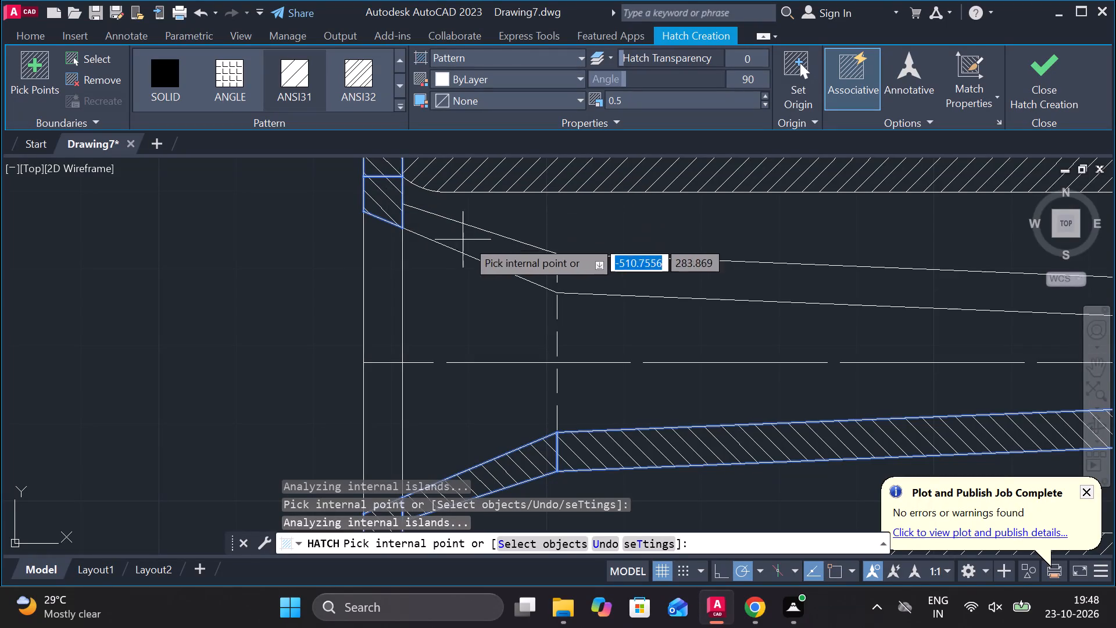
pyautogui.click(473, 240)
pyautogui.click(602, 273)
# Add the throat collar sections and both diverging outlet walls, including their end portions past the dashed line, and finish the nozzle hatch.
pyautogui.scroll(-2, 605, 285)
pyautogui.moveTo(636, 316); pyautogui.dragTo(627, 317, button='middle')
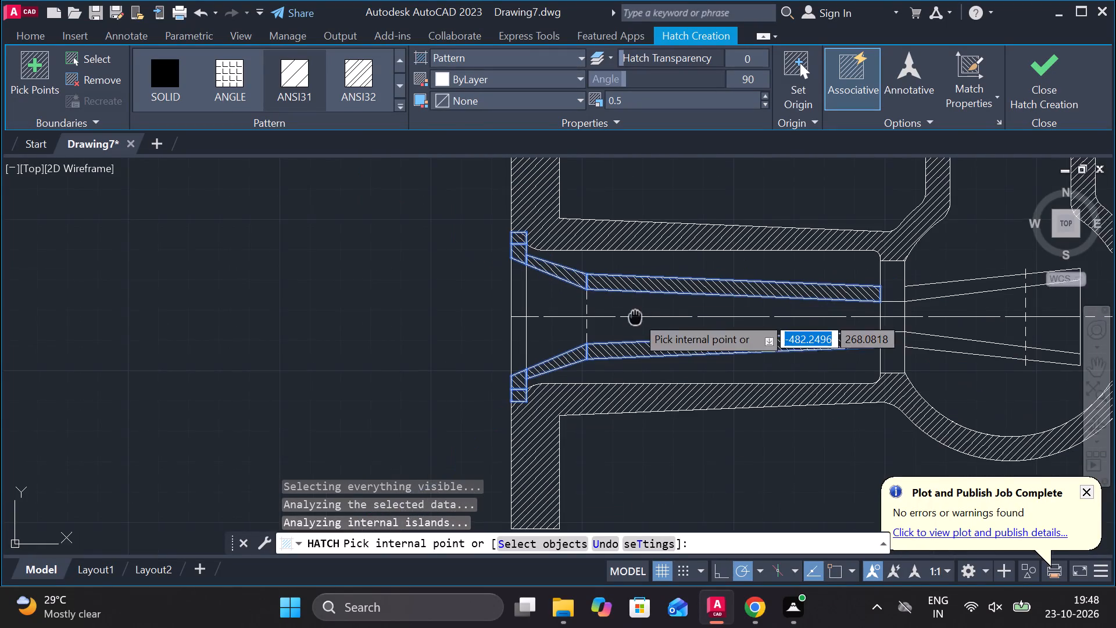
pyautogui.moveTo(627, 317); pyautogui.dragTo(332, 313, button='middle')
pyautogui.click(636, 286)
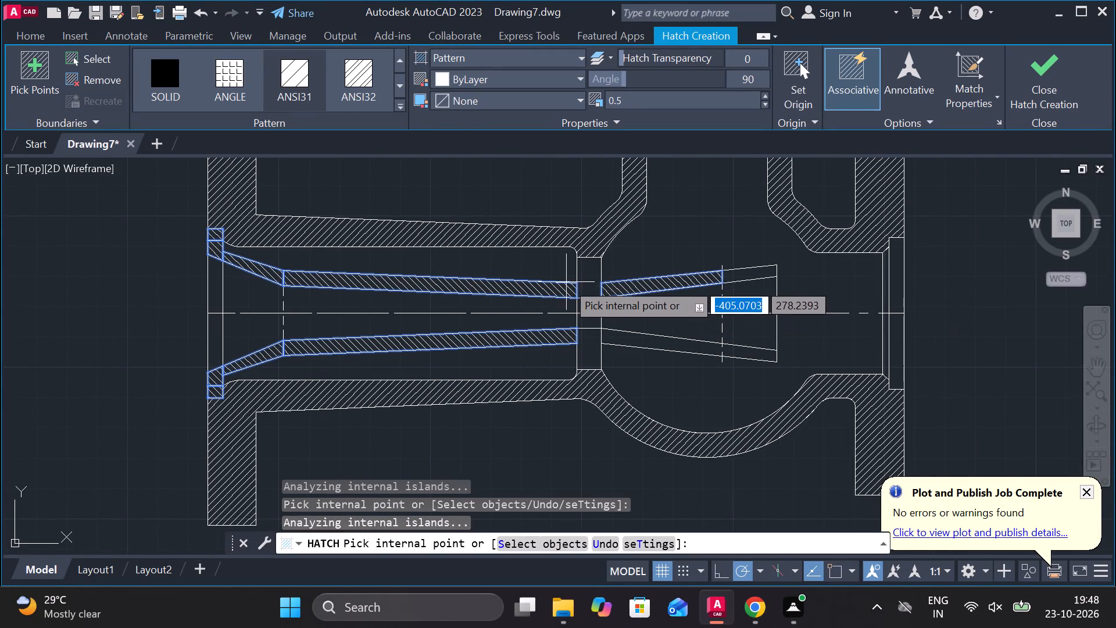
pyautogui.click(581, 282)
pyautogui.click(586, 359)
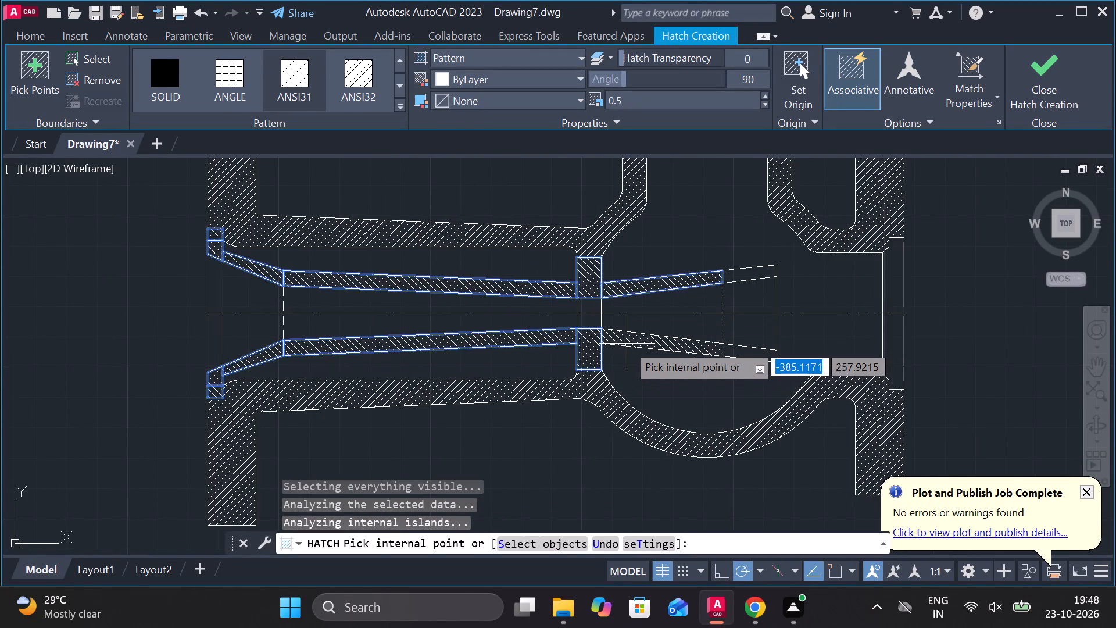
pyautogui.click(627, 344)
pyautogui.click(749, 277)
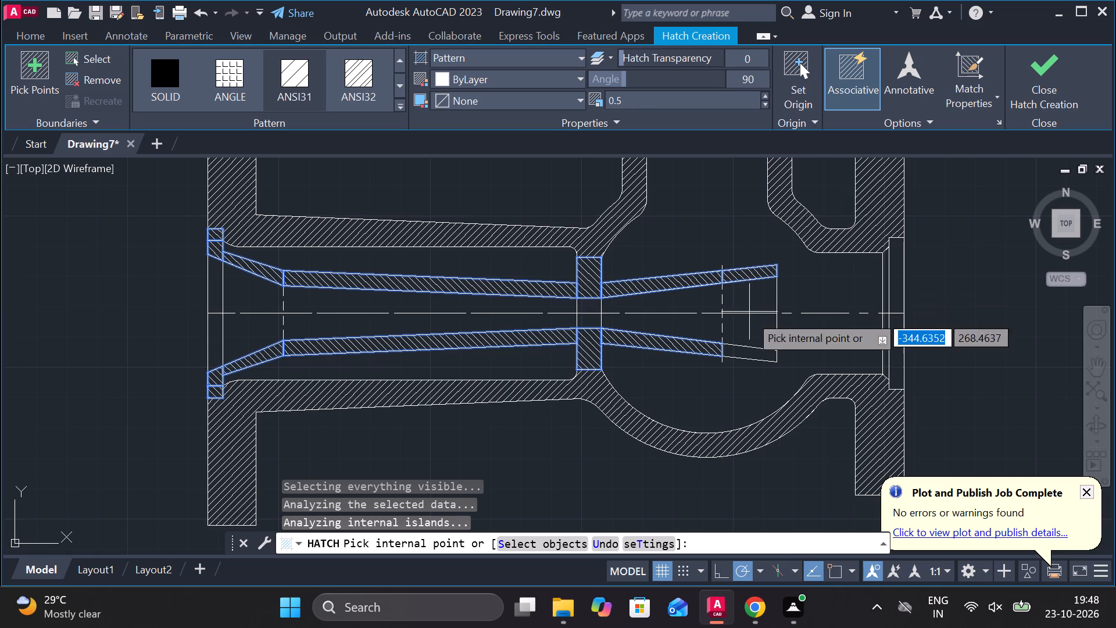
pyautogui.click(754, 351)
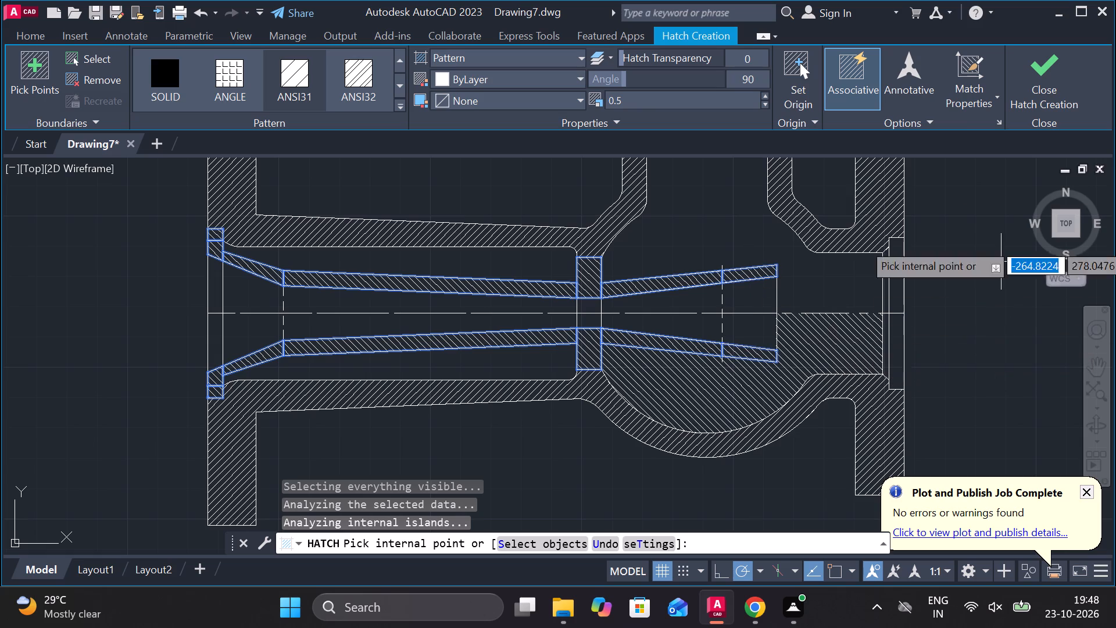
pyautogui.click(1025, 98)
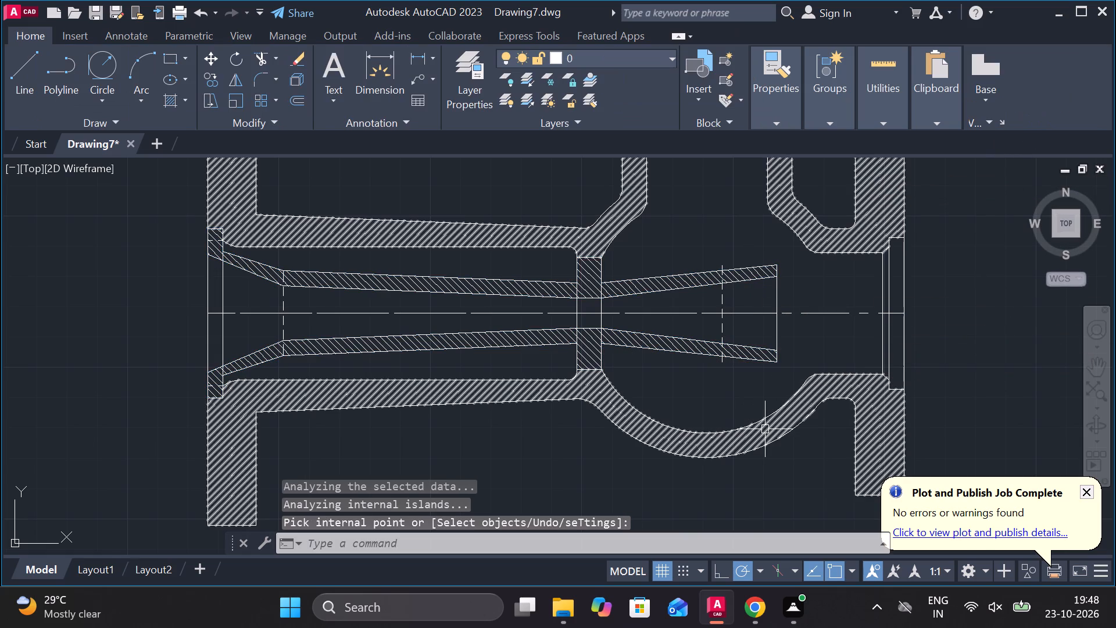
# Erase the section hatch of the separate flanged cone below the valve body.
pyautogui.scroll(-2, 765, 429)
pyautogui.moveTo(753, 457); pyautogui.dragTo(577, 312, button='middle')
pyautogui.scroll(-1, 584, 322)
pyautogui.scroll(2, 327, 399)
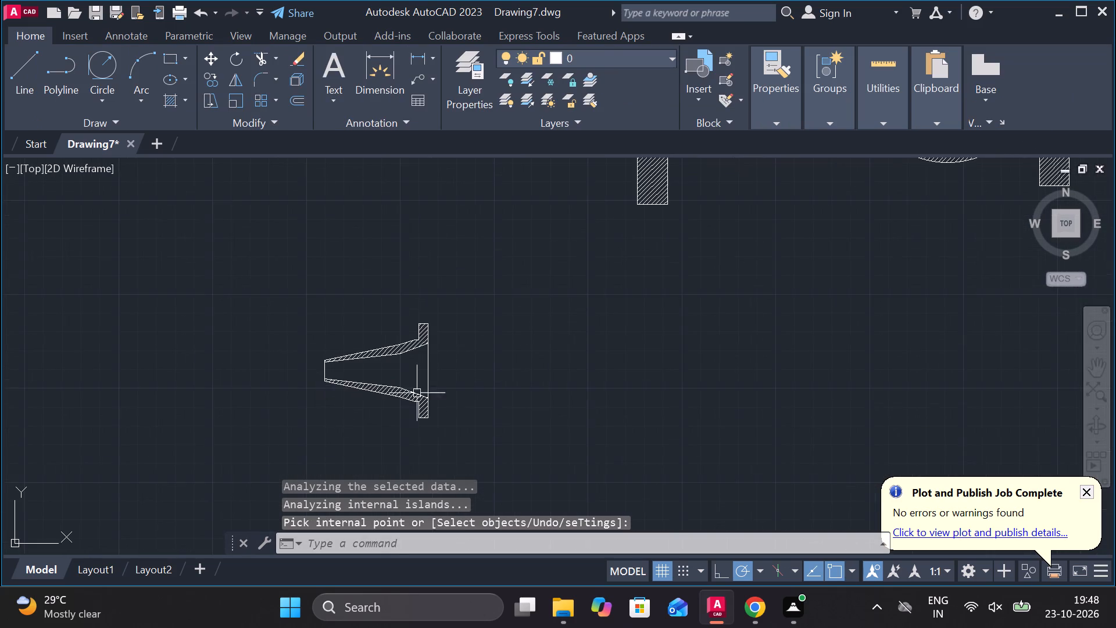
pyautogui.moveTo(460, 373); pyautogui.dragTo(541, 501, button='middle')
pyautogui.moveTo(574, 446); pyautogui.dragTo(610, 402, button='middle')
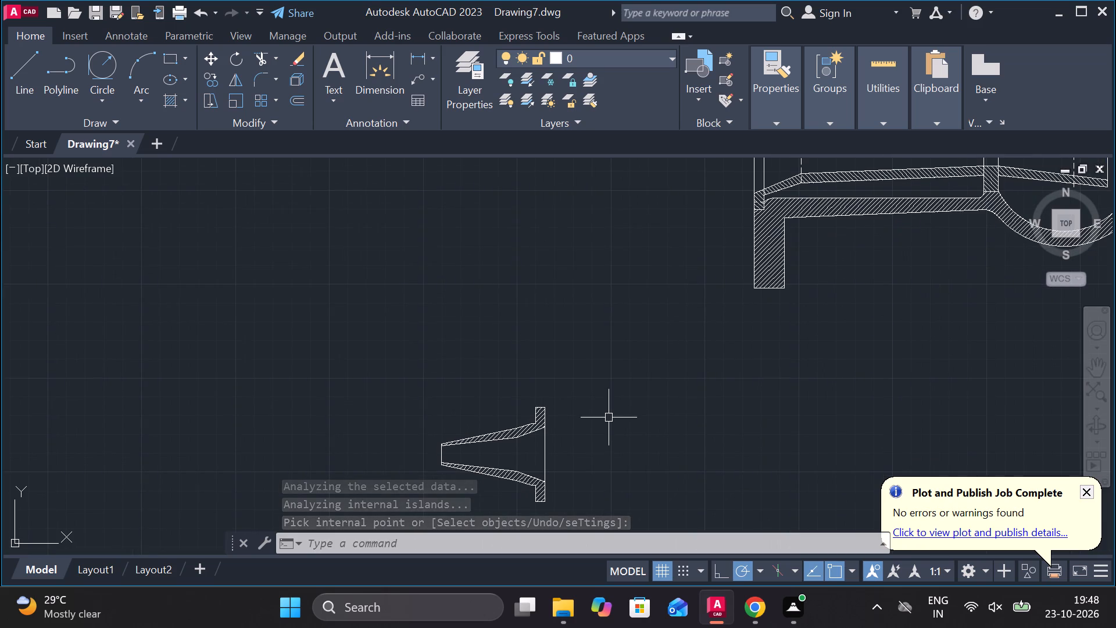
pyautogui.scroll(2, 506, 477)
pyautogui.click(498, 378)
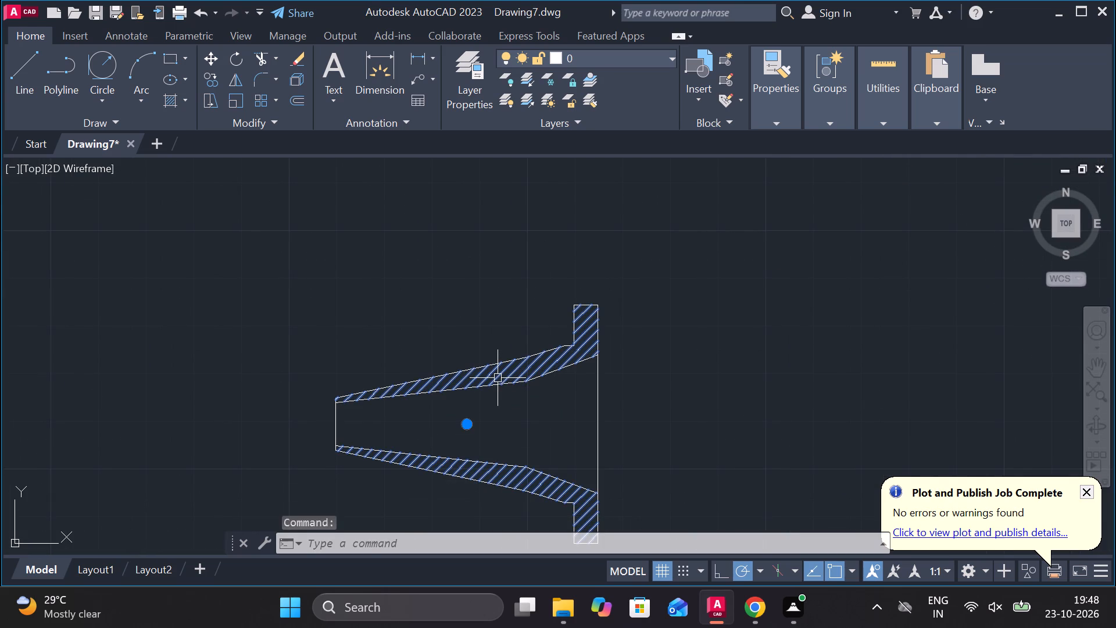
pyautogui.write('E')
pyautogui.press('space')
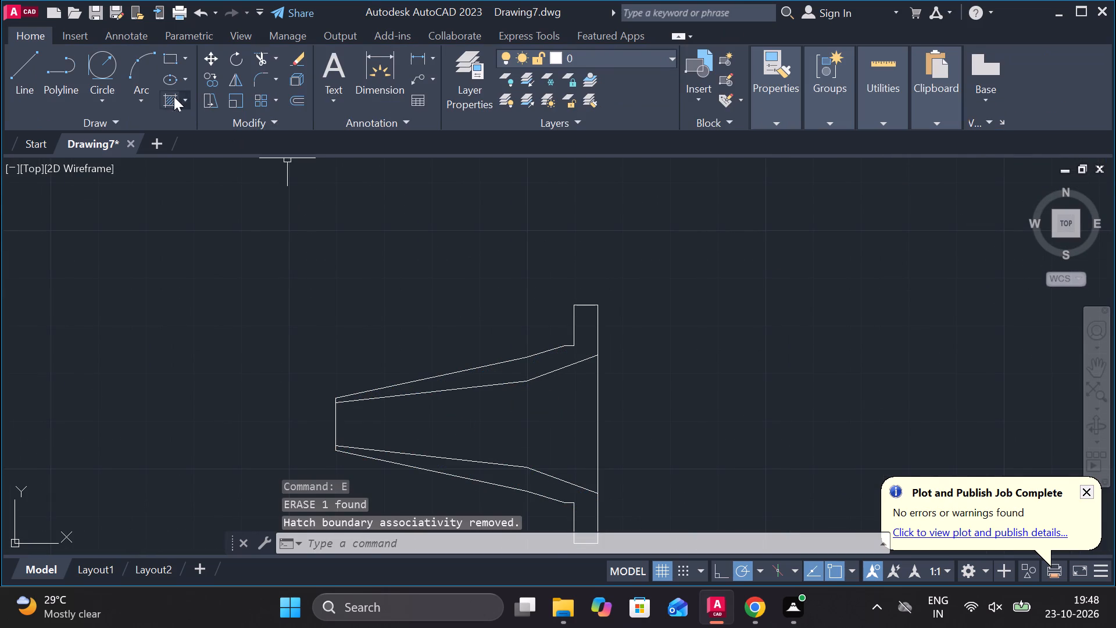
# Hatch the flanged cone's upper and lower wall sections with ANSI31 at angle 90 and scale 0.5.
pyautogui.click(166, 92)
pyautogui.click(506, 377)
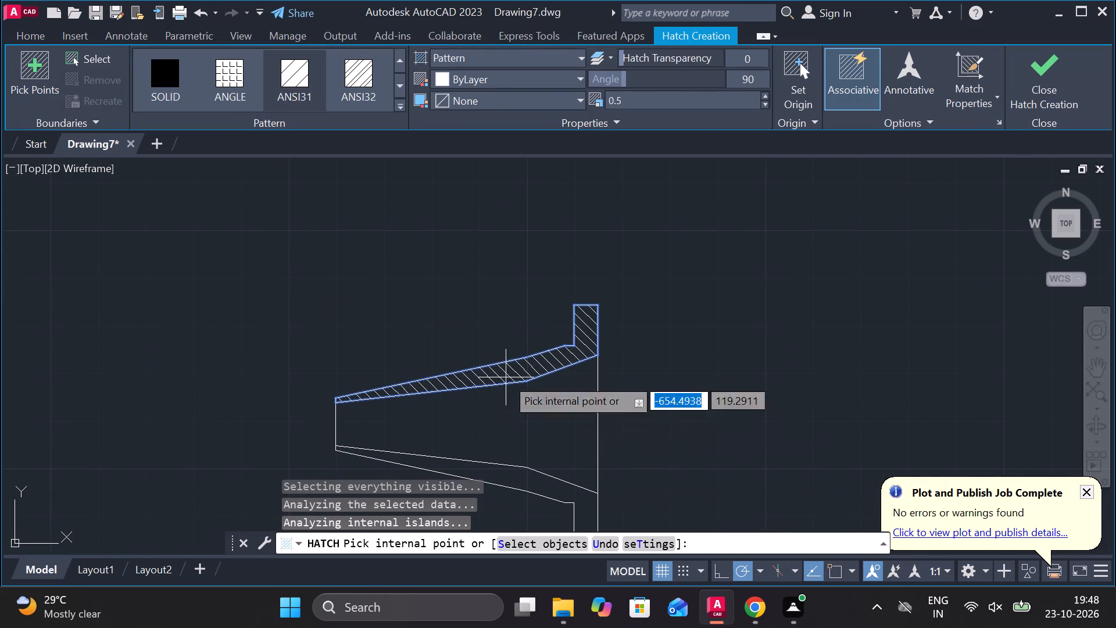
pyautogui.click(542, 490)
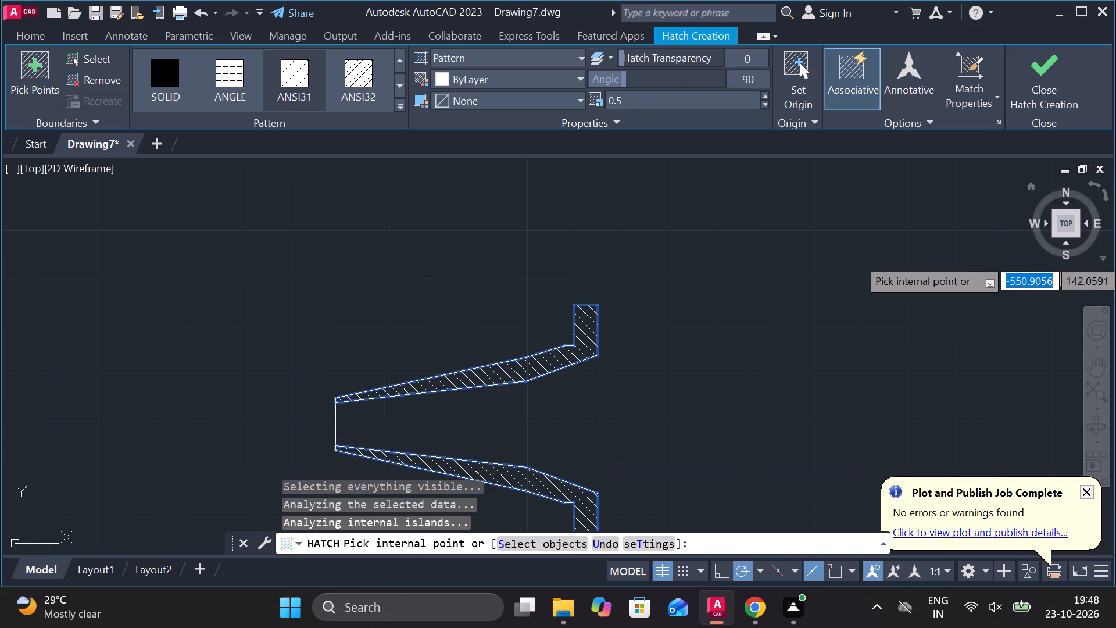
pyautogui.click(1046, 87)
# Move the whole hatched flanged cone by its small-end midpoint onto the valve body's centreline, just outside the outlet flange.
pyautogui.scroll(-2, 621, 335)
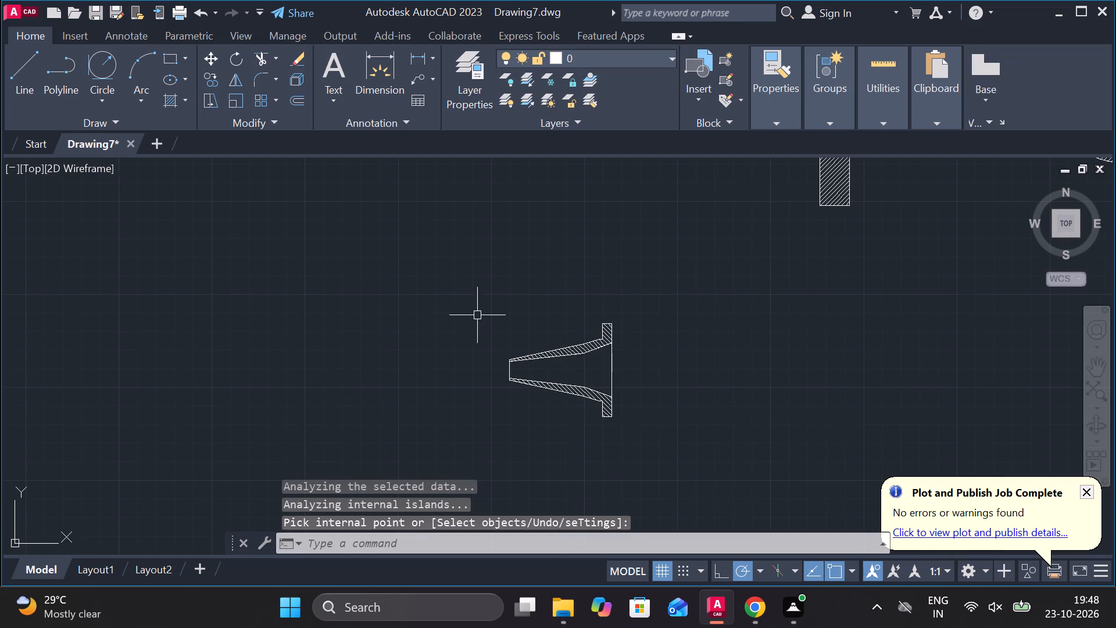
pyautogui.click(469, 315)
pyautogui.click(703, 440)
pyautogui.scroll(3, 641, 398)
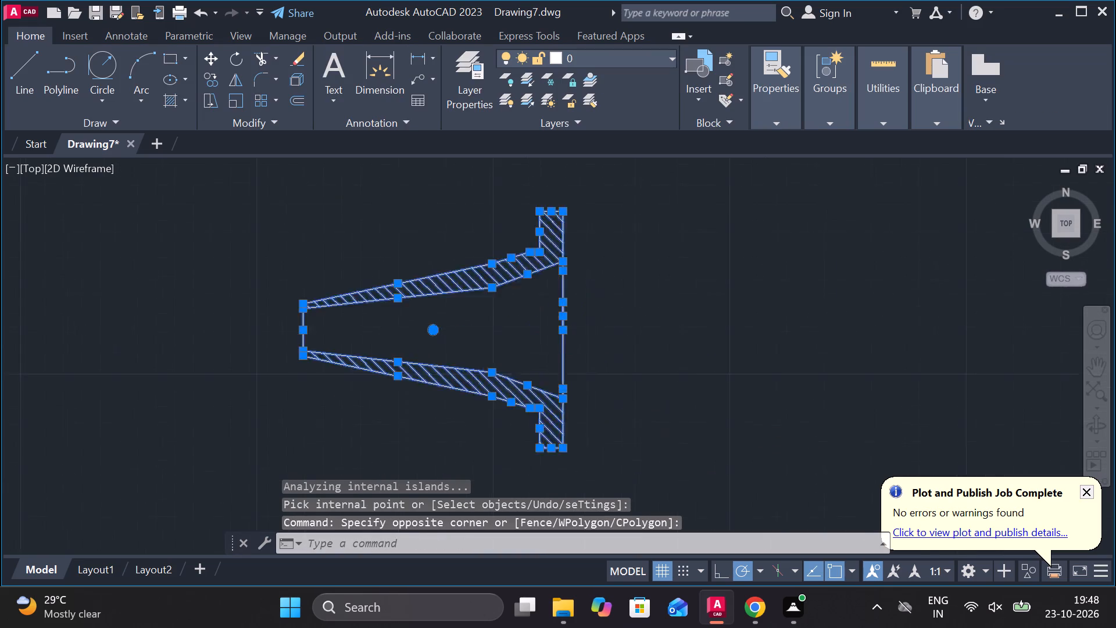
pyautogui.press('m')
pyautogui.press('Return')
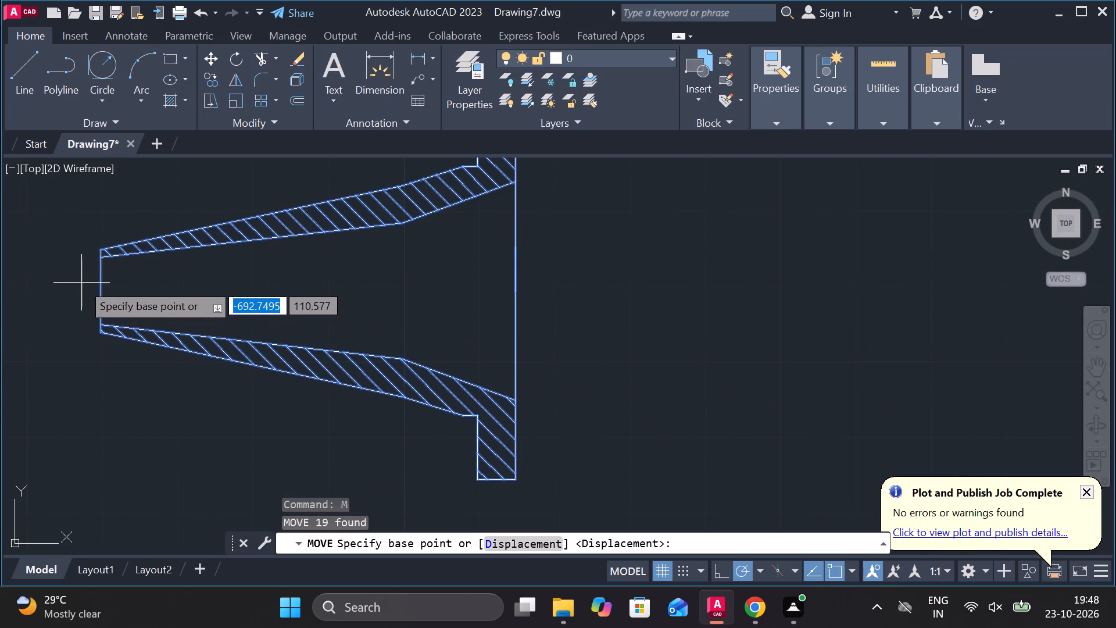
pyautogui.click(96, 291)
pyautogui.scroll(-3, 147, 300)
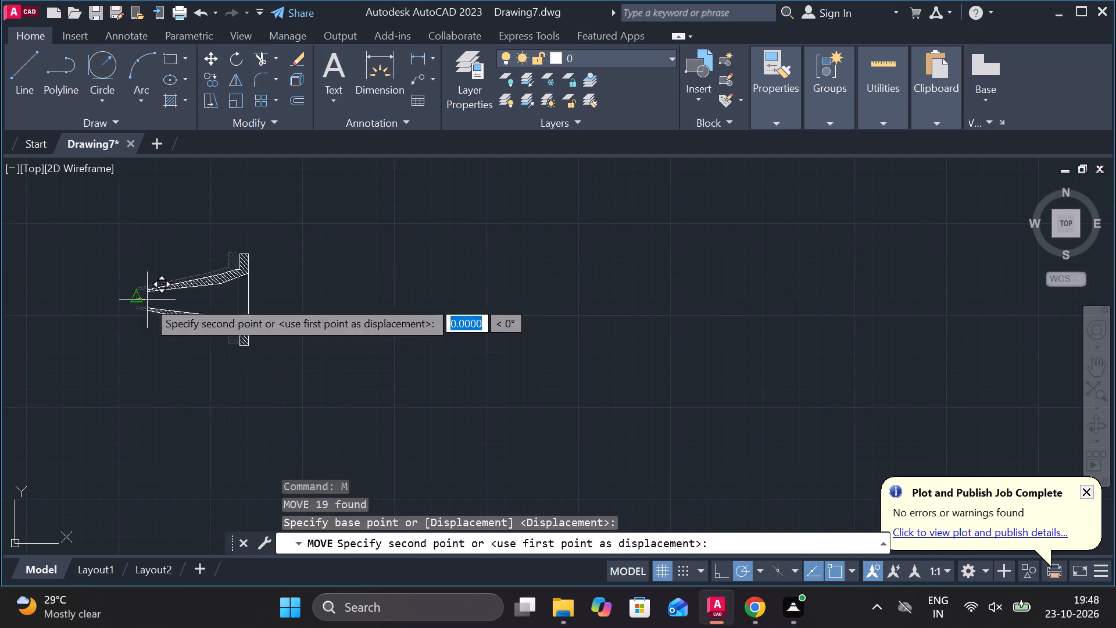
pyautogui.scroll(-2, 419, 297)
pyautogui.moveTo(523, 285); pyautogui.dragTo(428, 398, button='middle')
pyautogui.scroll(2, 473, 291)
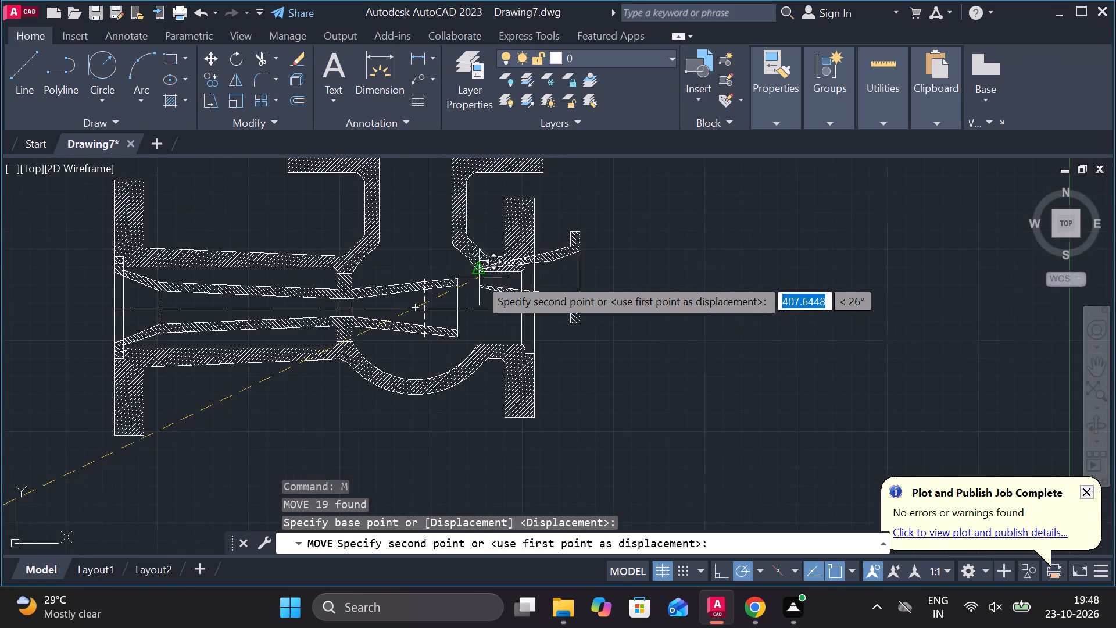
pyautogui.scroll(2, 479, 278)
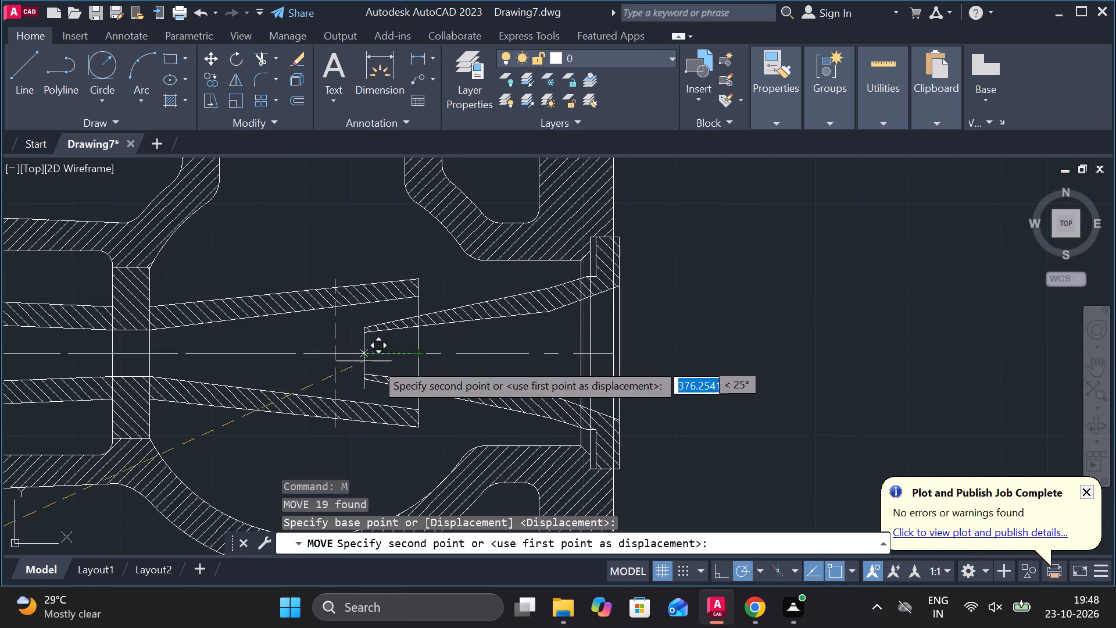
pyautogui.click(666, 359)
# Move the flanged cone horizontally a little farther away from the valve body's outlet flange, using its flange face as base point.
pyautogui.moveTo(696, 358); pyautogui.dragTo(645, 312, button='middle')
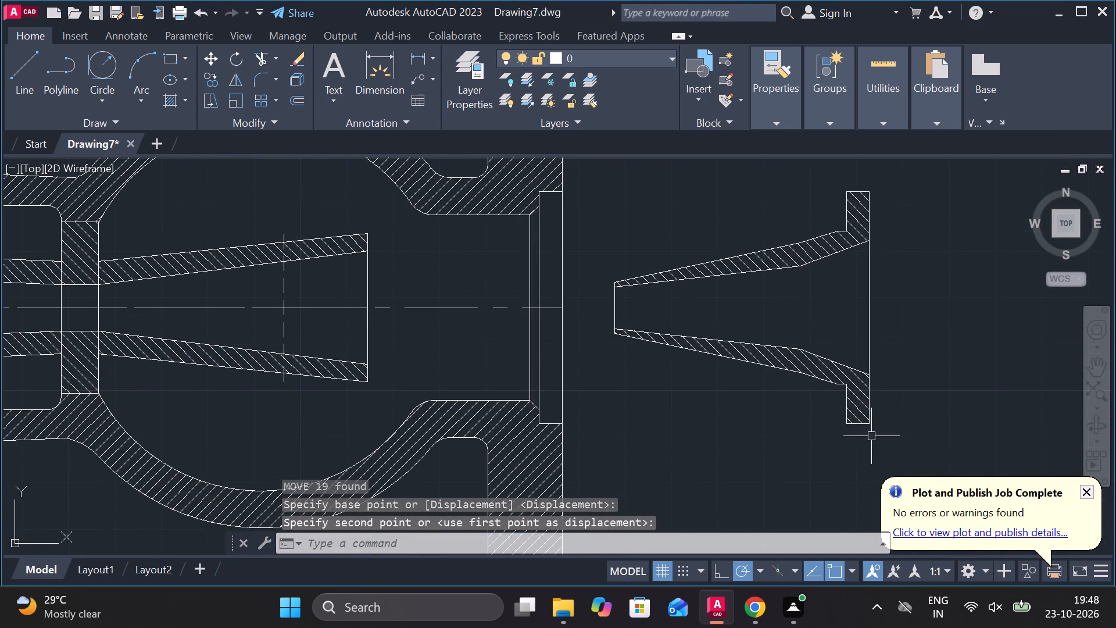
pyautogui.click(878, 442)
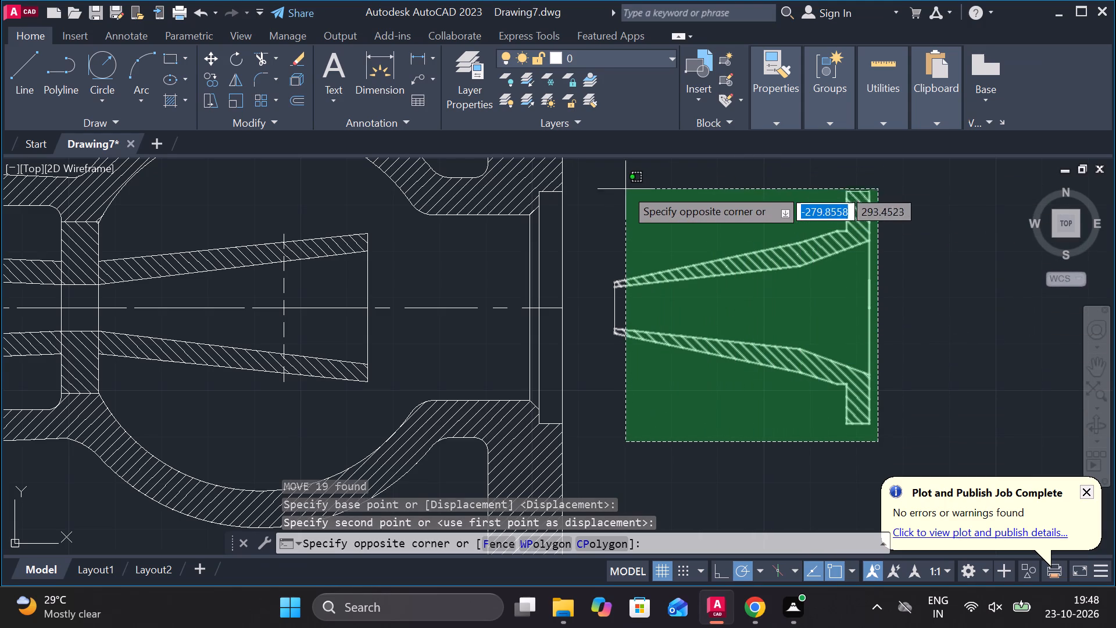
pyautogui.click(594, 173)
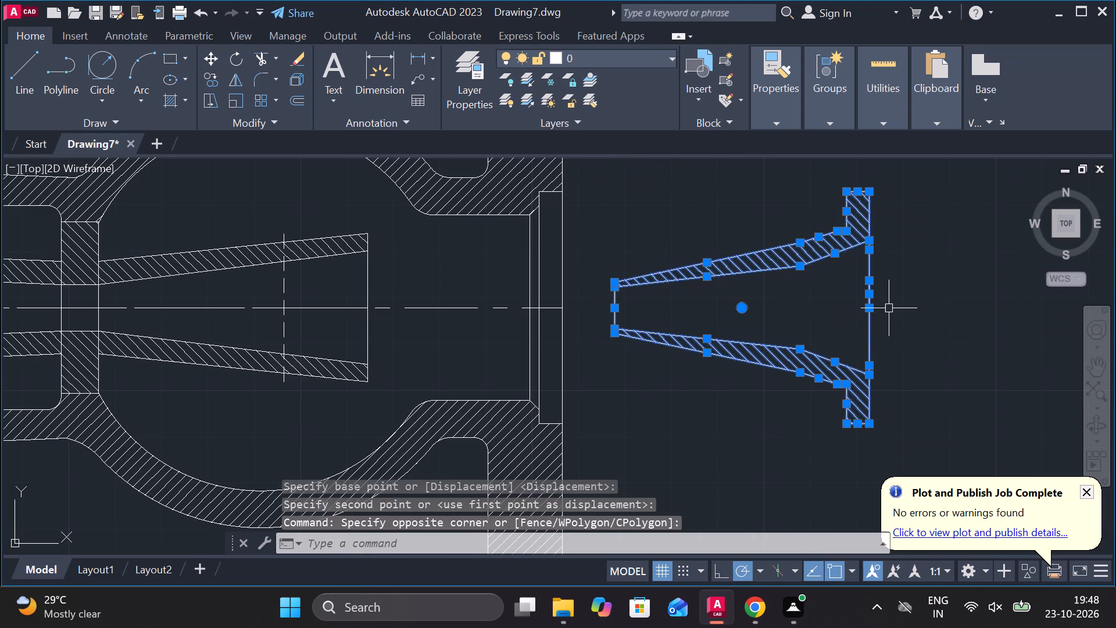
pyautogui.press('m')
pyautogui.press('Return')
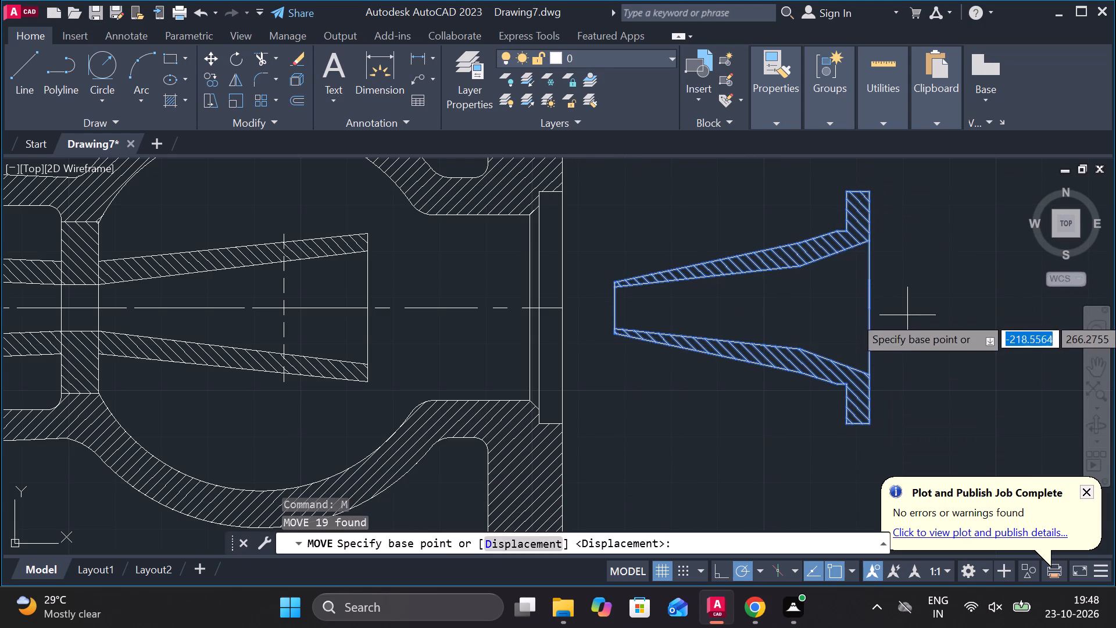
pyautogui.click(868, 316)
pyautogui.click(920, 305)
pyautogui.press('Escape')
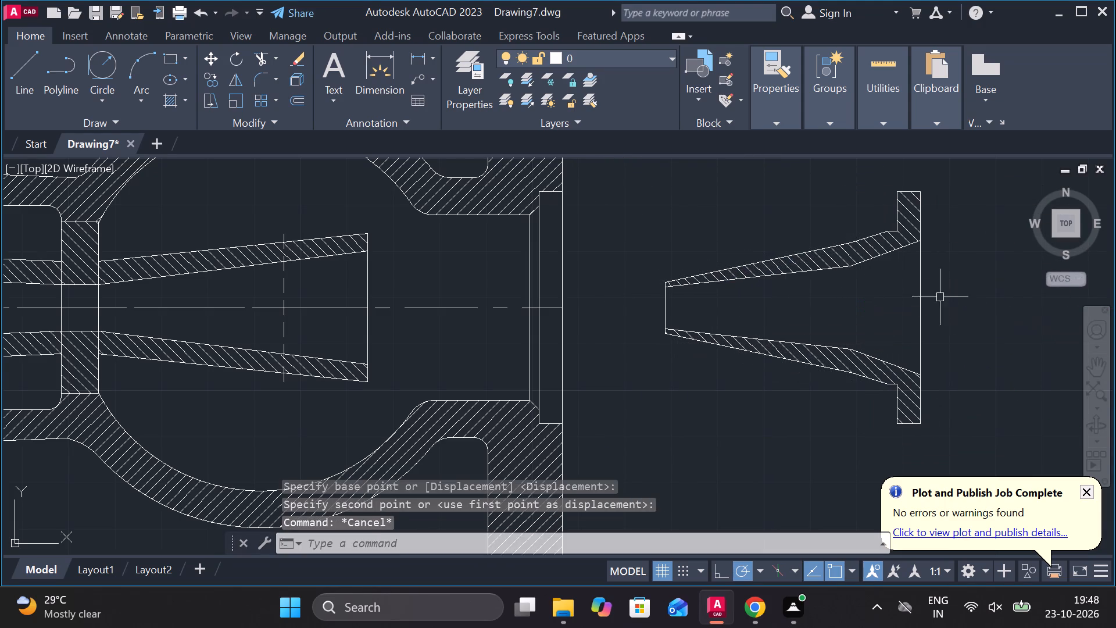
# Erase the overlapping line on the flanged cone's outer flange face.
pyautogui.click(922, 304)
pyautogui.write('E')
pyautogui.press('space')
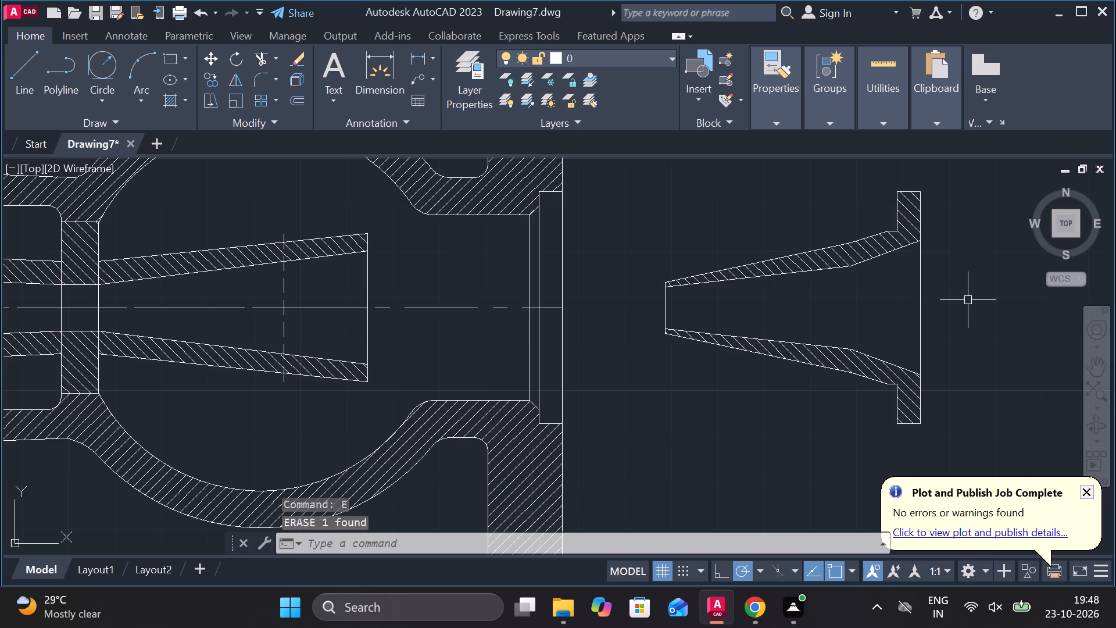
# Join the two collinear line halves of the flanged cone's outer flange face into one line.
pyautogui.click(921, 305)
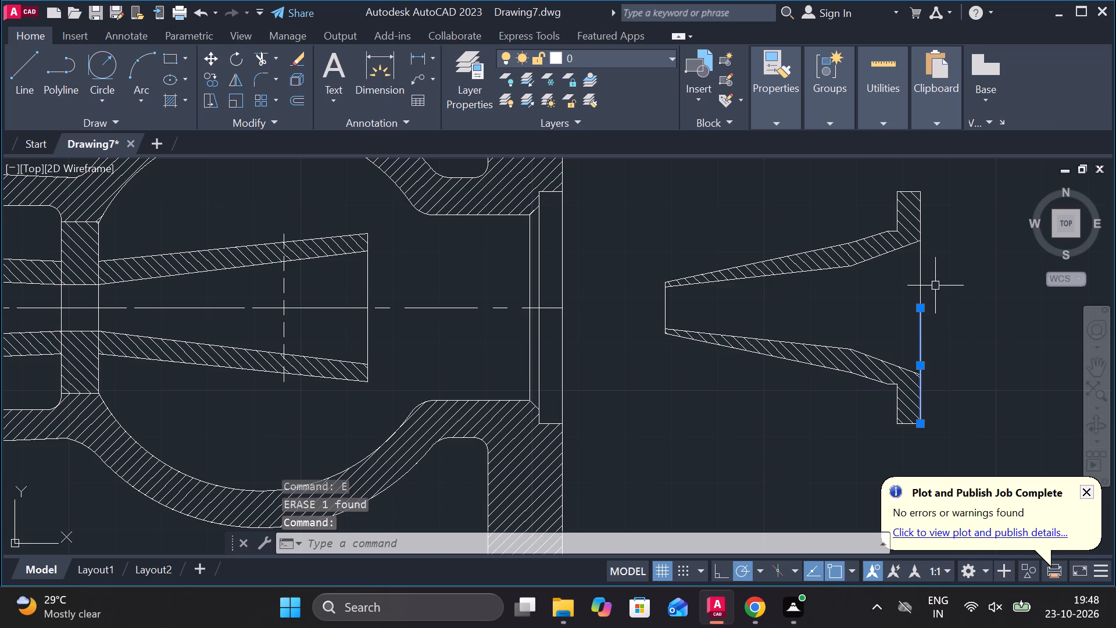
pyautogui.click(924, 279)
pyautogui.press('j')
pyautogui.press('Return')
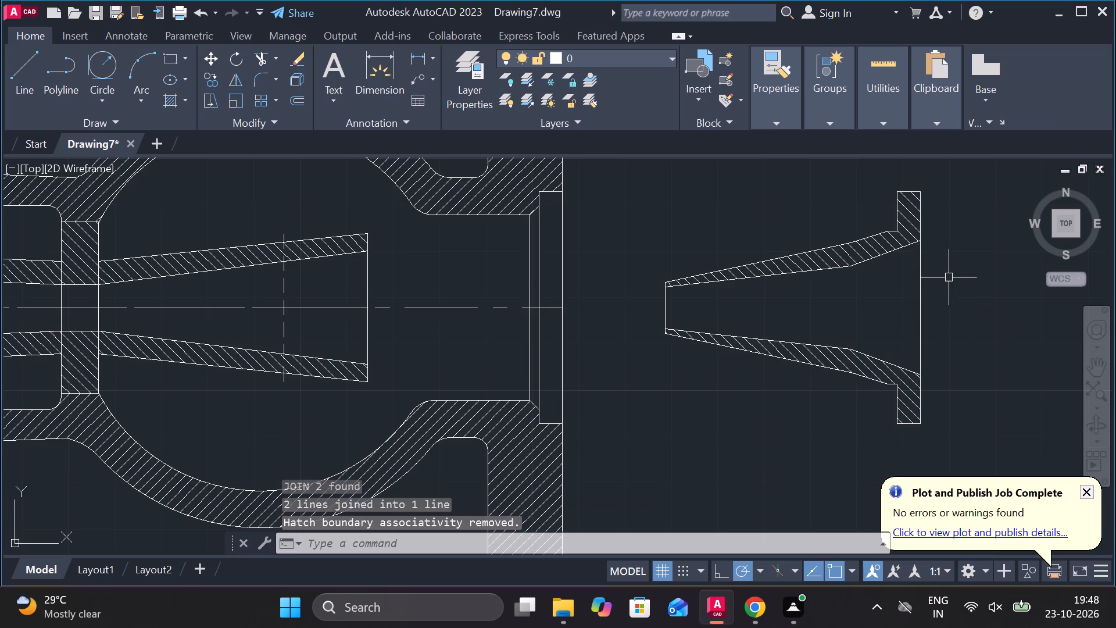
# Join the whole flanged cone's outline segments into polylines.
pyautogui.scroll(-1, 952, 281)
pyautogui.click(971, 390)
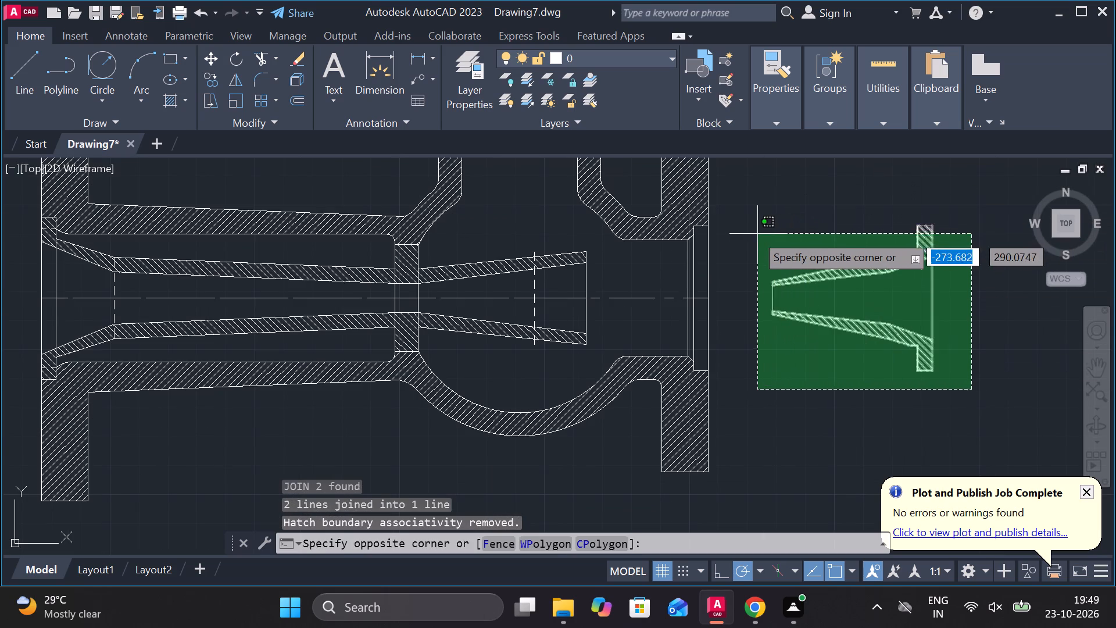
pyautogui.click(767, 205)
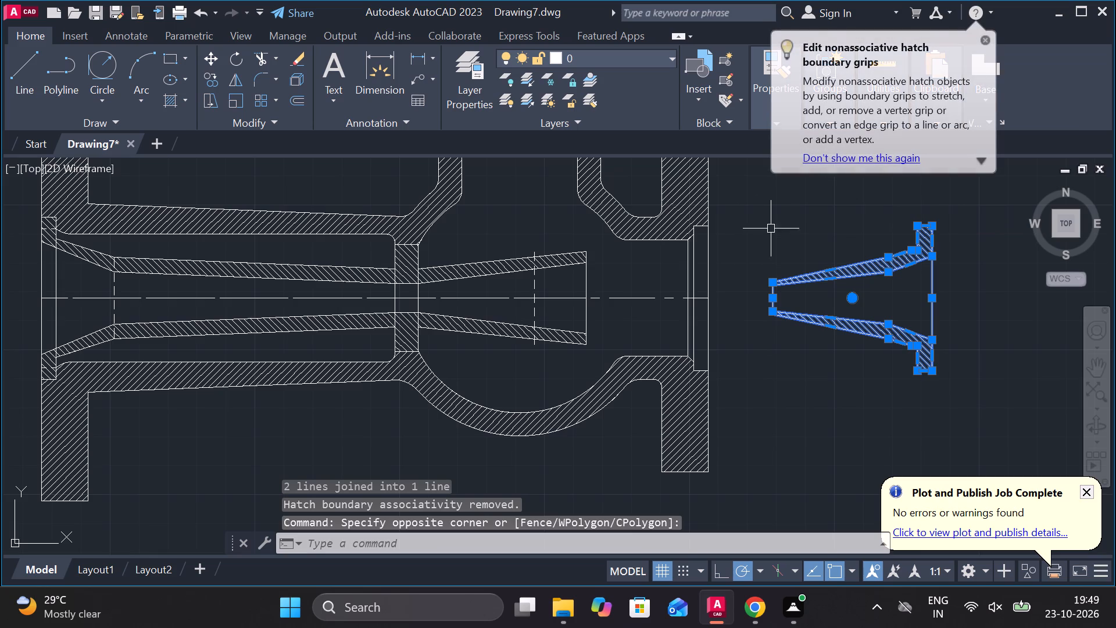
pyautogui.press('j')
pyautogui.press('Return')
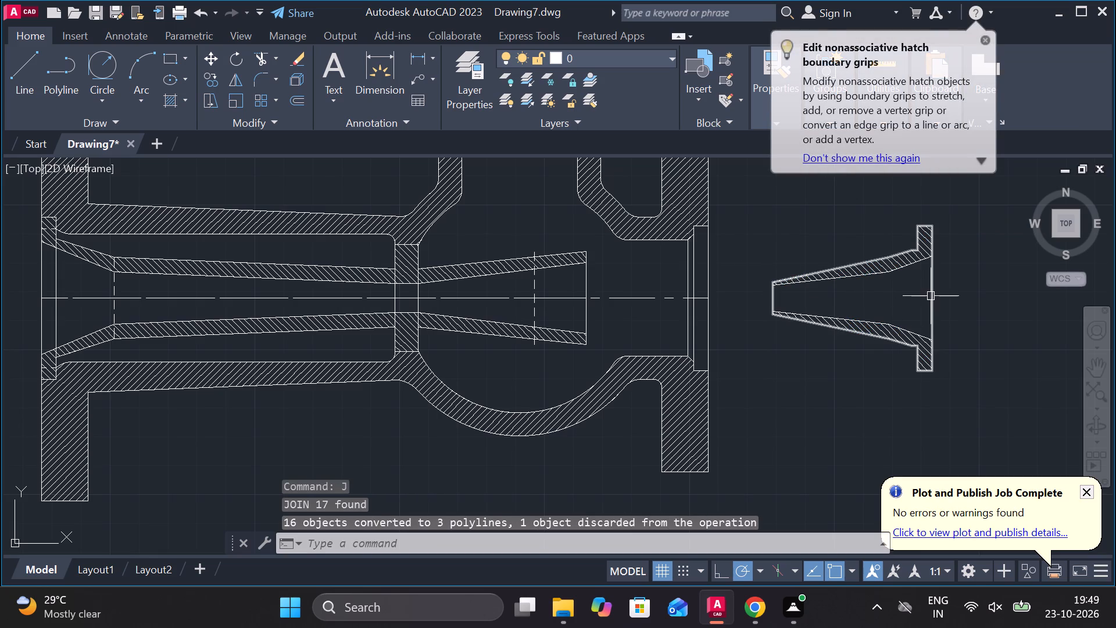
# Move the hatched flanged cone by its outer flange face midpoint onto the centreline end at the valve body's outlet flange face.
pyautogui.moveTo(961, 384); pyautogui.dragTo(953, 365)
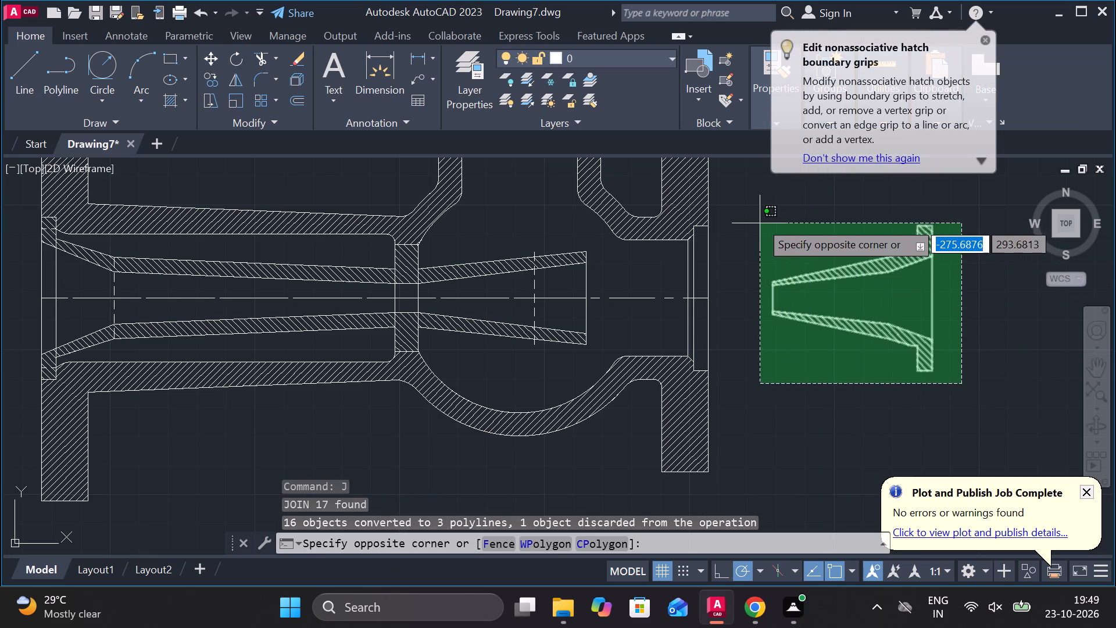
pyautogui.click(762, 212)
pyautogui.press('m')
pyautogui.press('Return')
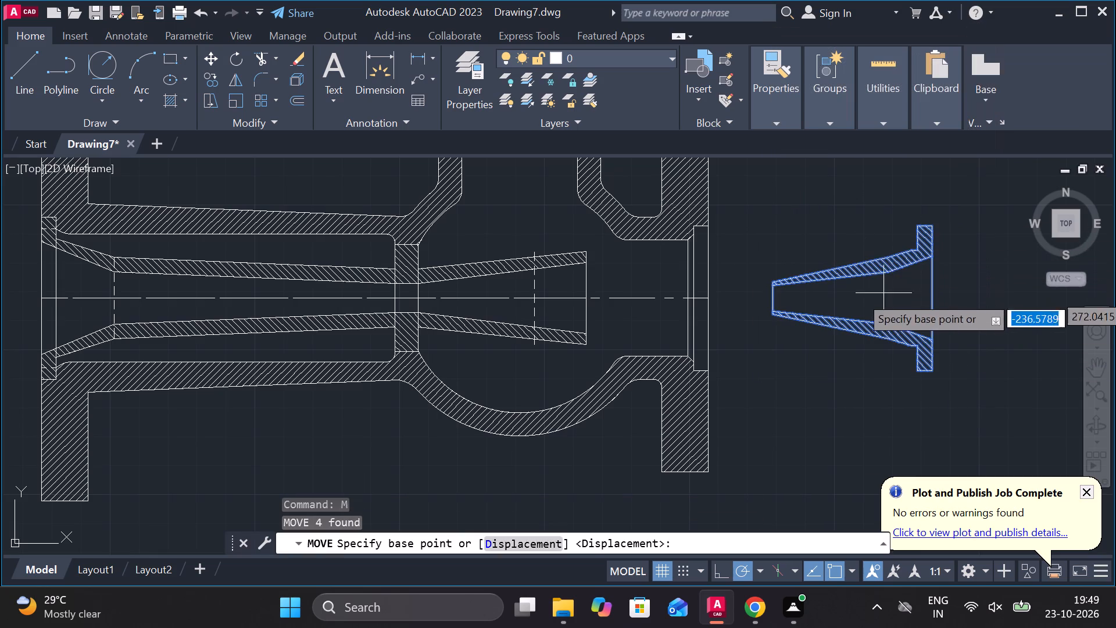
pyautogui.click(928, 299)
pyautogui.scroll(1, 707, 301)
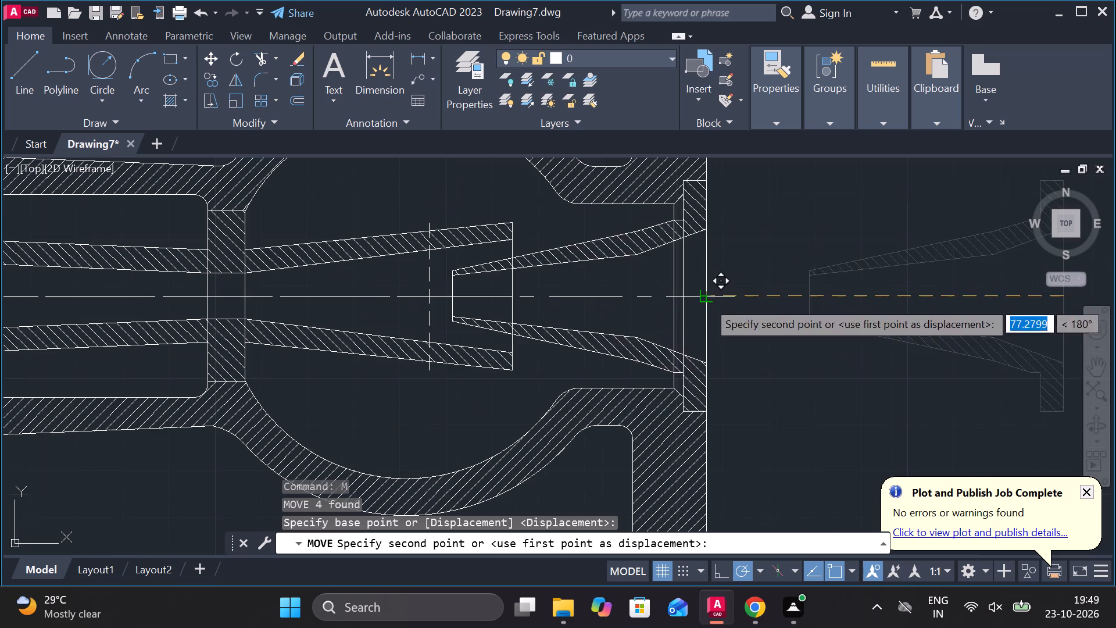
pyautogui.click(704, 299)
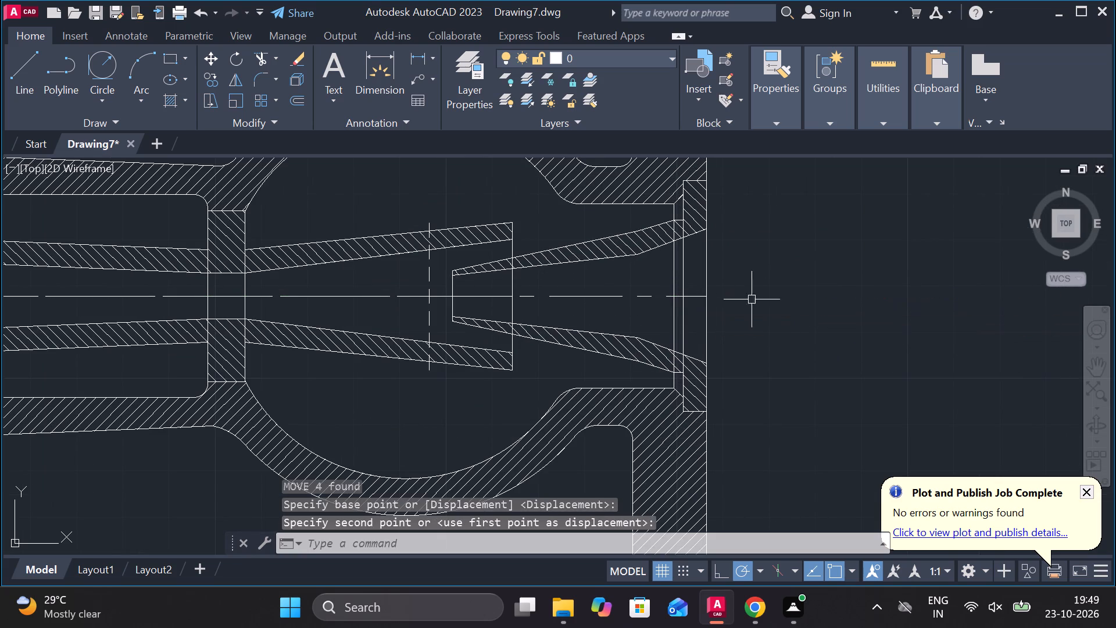
# Add a multileader labelled 3 with text height 12 to the upper flange corner of the dimensioned flanged cone view.
pyautogui.scroll(-3, 822, 295)
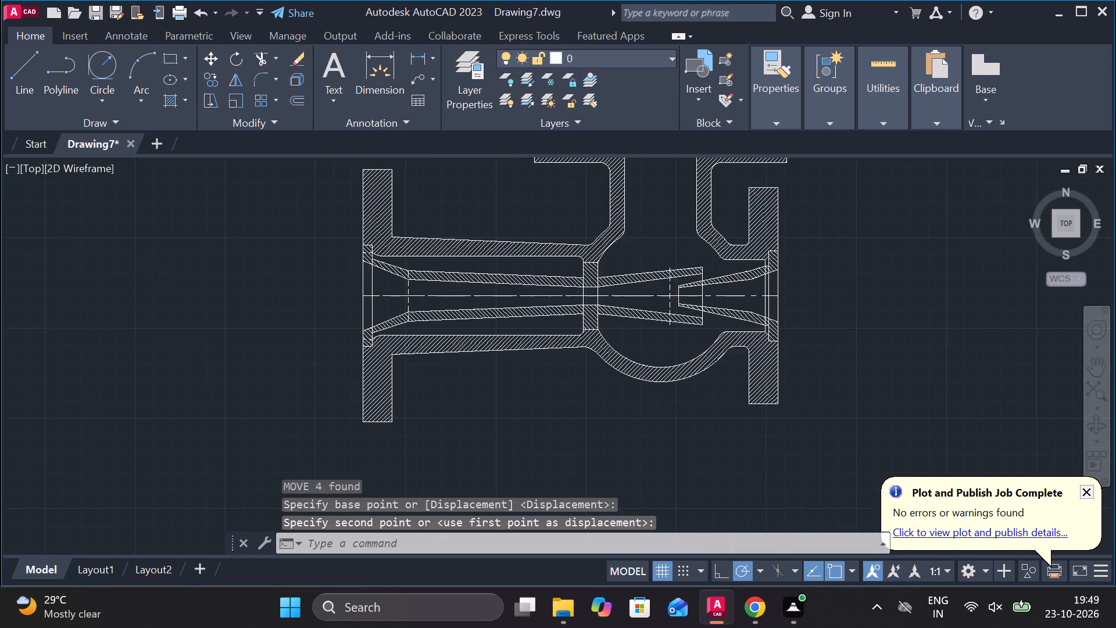
pyautogui.scroll(-3, 852, 309)
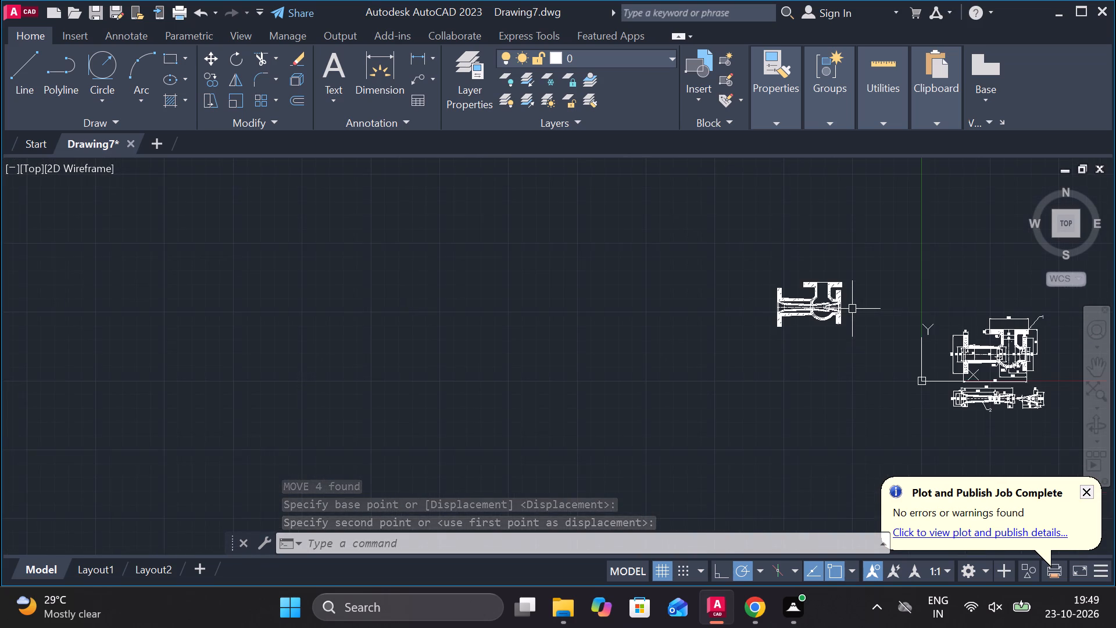
pyautogui.moveTo(861, 322); pyautogui.dragTo(636, 278, button='middle')
pyautogui.scroll(3, 788, 335)
pyautogui.moveTo(878, 349); pyautogui.dragTo(809, 305, button='middle')
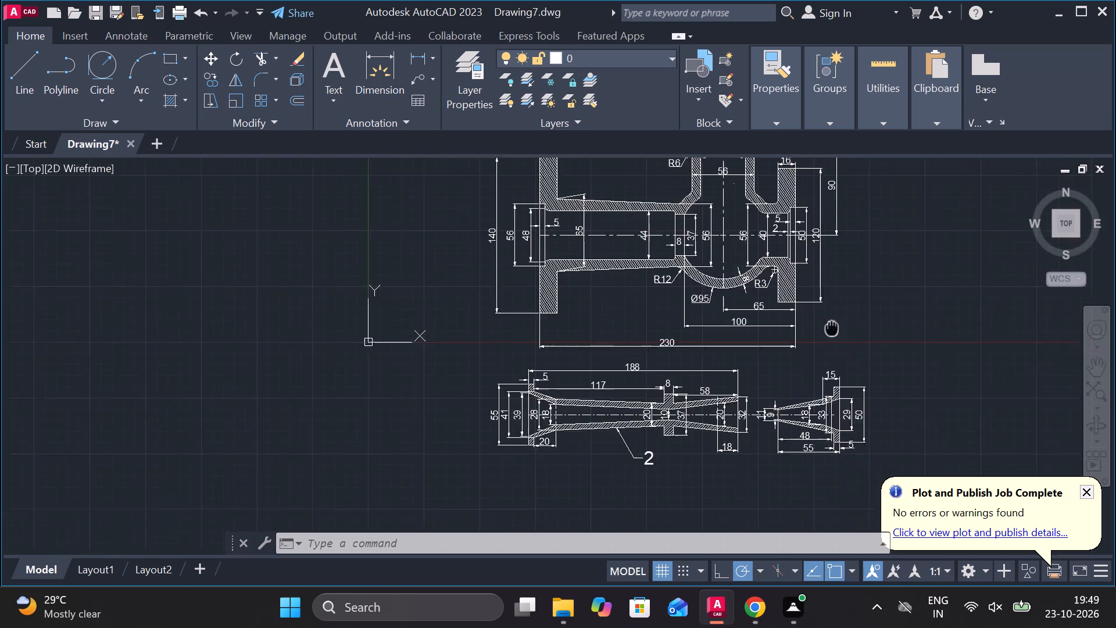
pyautogui.moveTo(809, 305); pyautogui.dragTo(786, 284, button='middle')
pyautogui.scroll(2, 817, 311)
pyautogui.click(423, 76)
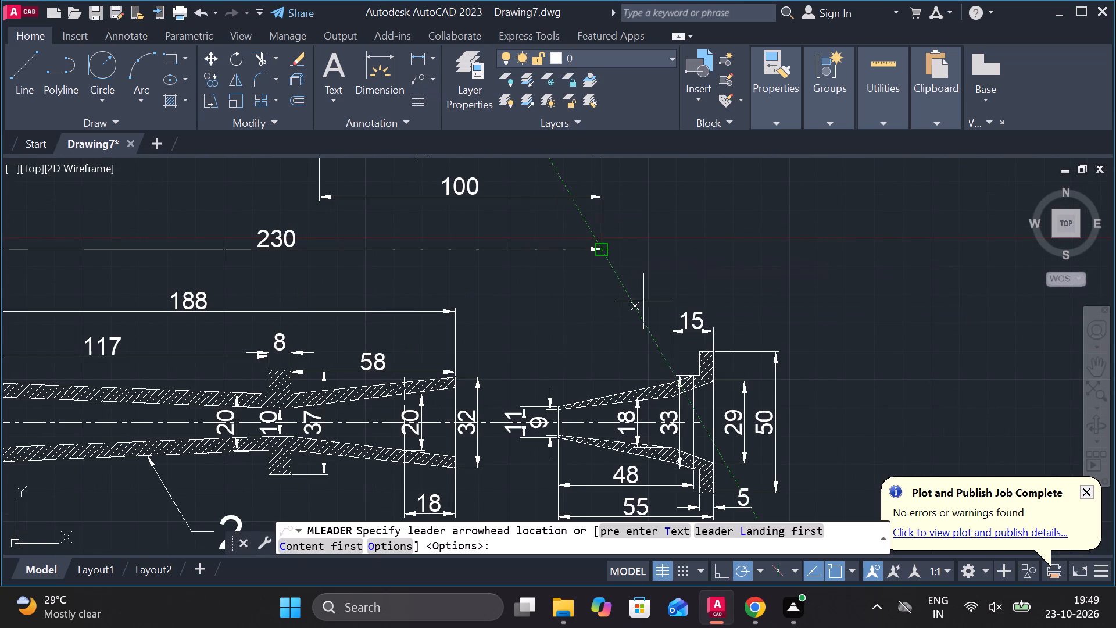
pyautogui.click(724, 347)
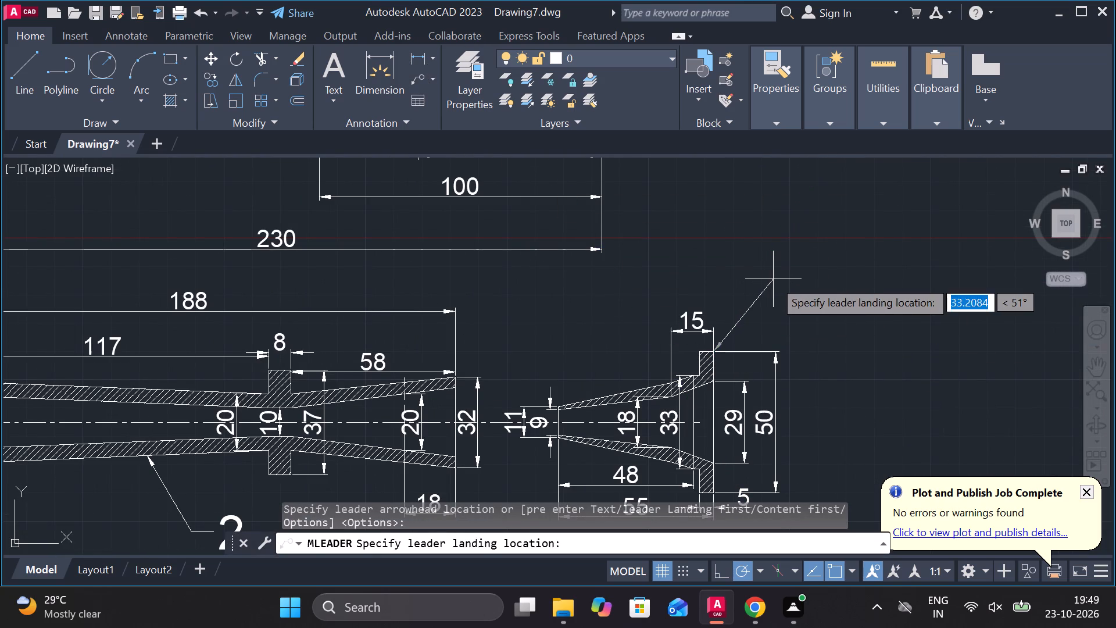
pyautogui.click(773, 279)
pyautogui.click(110, 73)
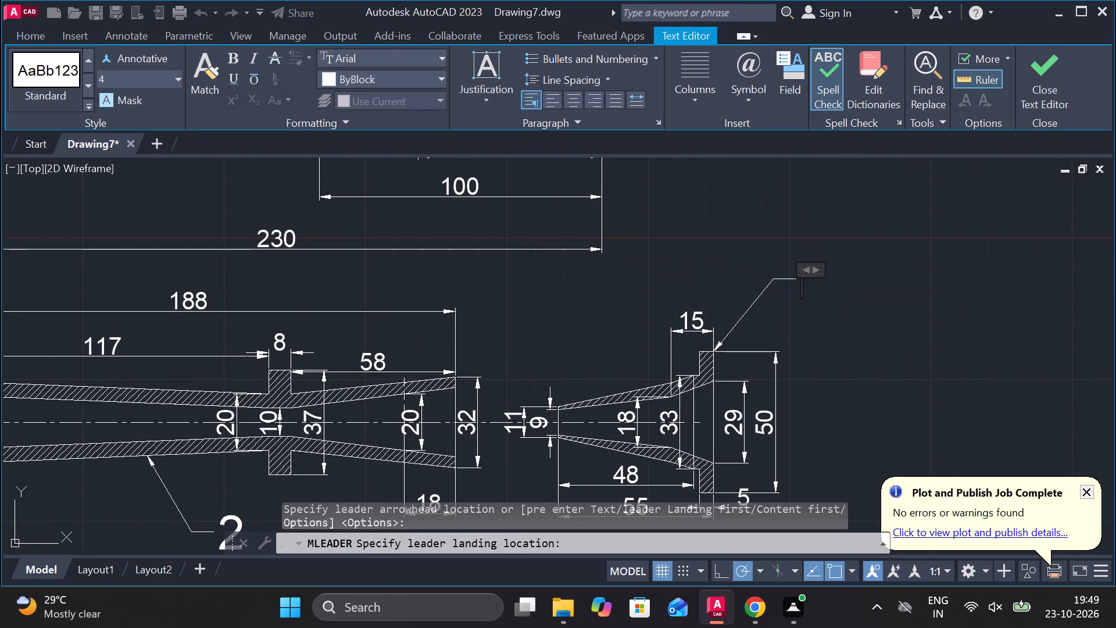
pyautogui.write('12')
pyautogui.press('Return')
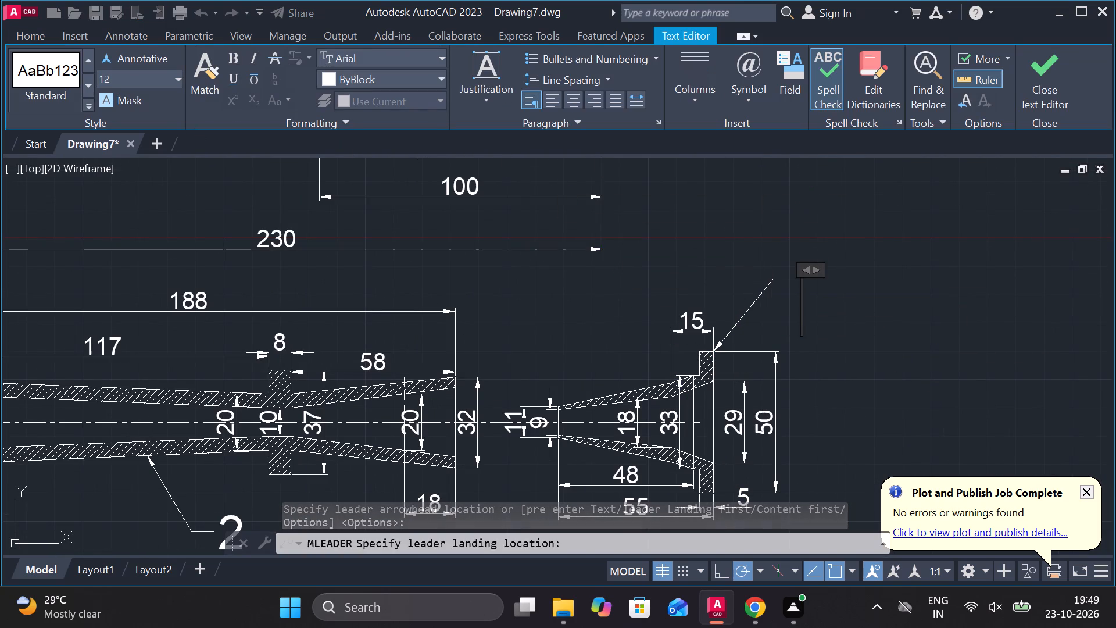
pyautogui.press('3')
pyautogui.click(1046, 102)
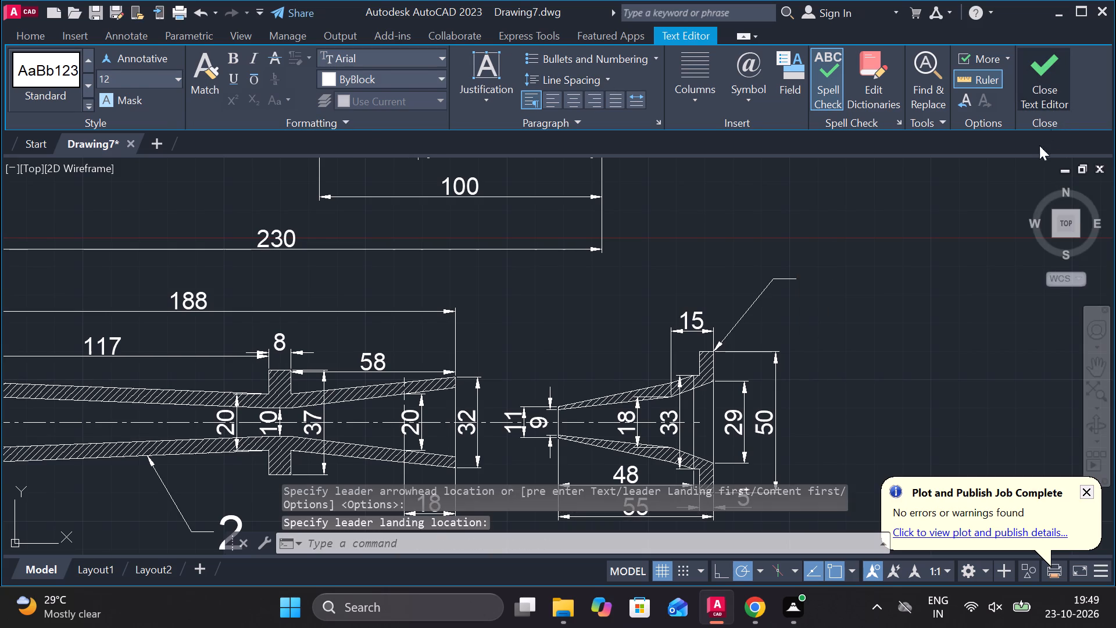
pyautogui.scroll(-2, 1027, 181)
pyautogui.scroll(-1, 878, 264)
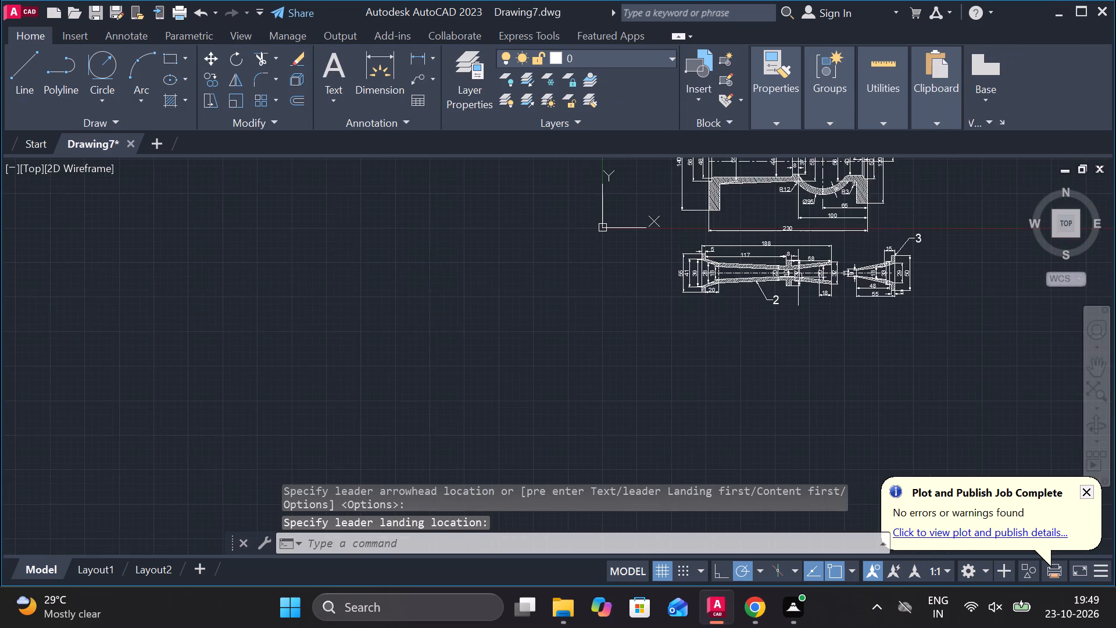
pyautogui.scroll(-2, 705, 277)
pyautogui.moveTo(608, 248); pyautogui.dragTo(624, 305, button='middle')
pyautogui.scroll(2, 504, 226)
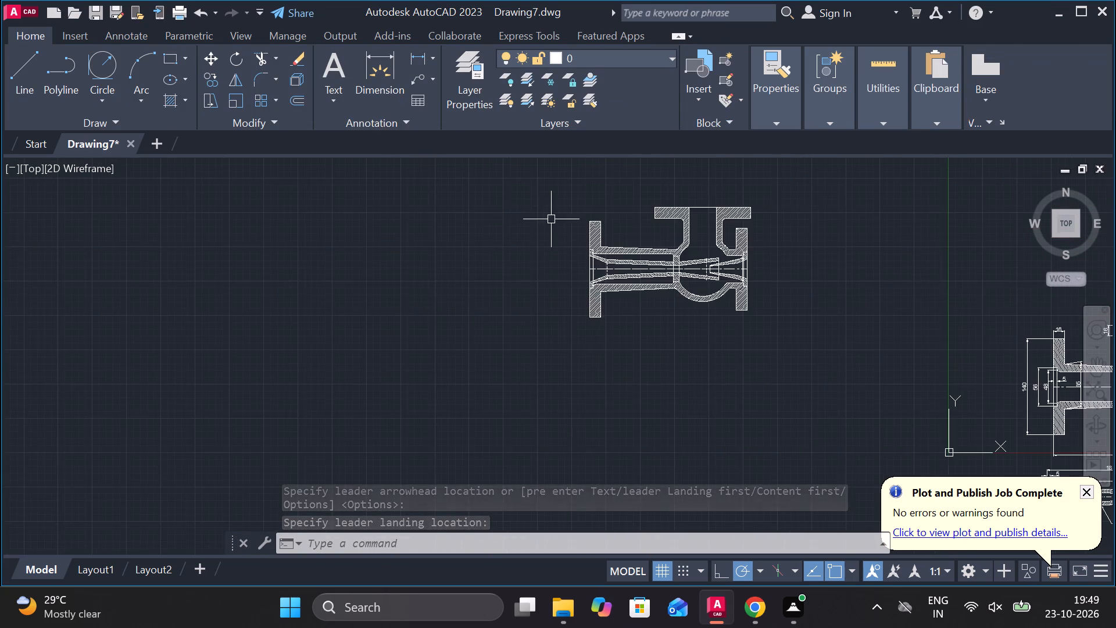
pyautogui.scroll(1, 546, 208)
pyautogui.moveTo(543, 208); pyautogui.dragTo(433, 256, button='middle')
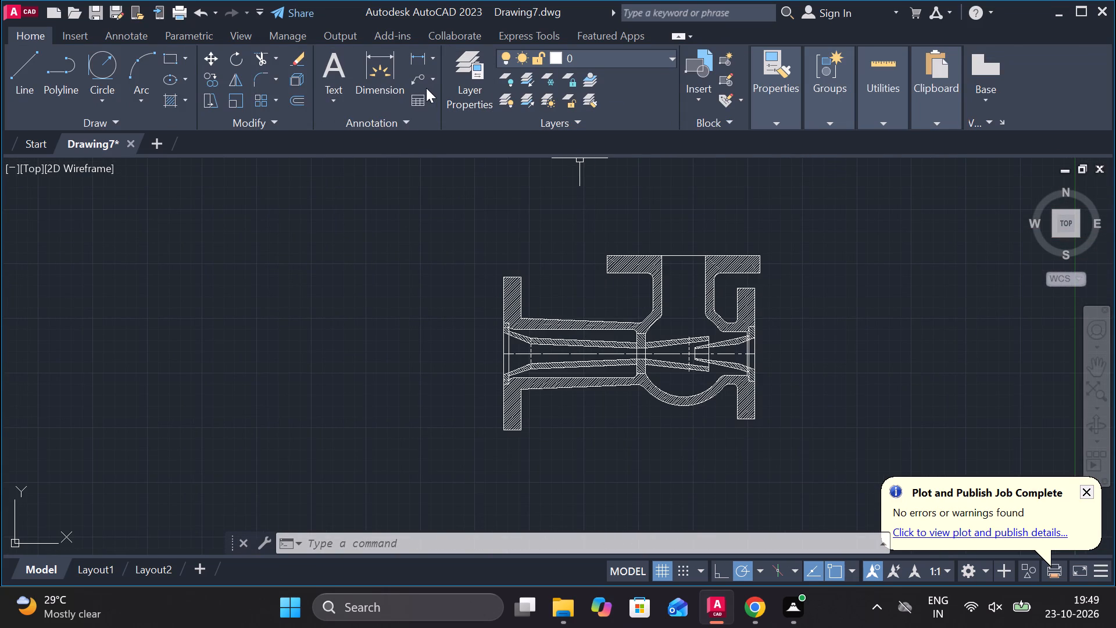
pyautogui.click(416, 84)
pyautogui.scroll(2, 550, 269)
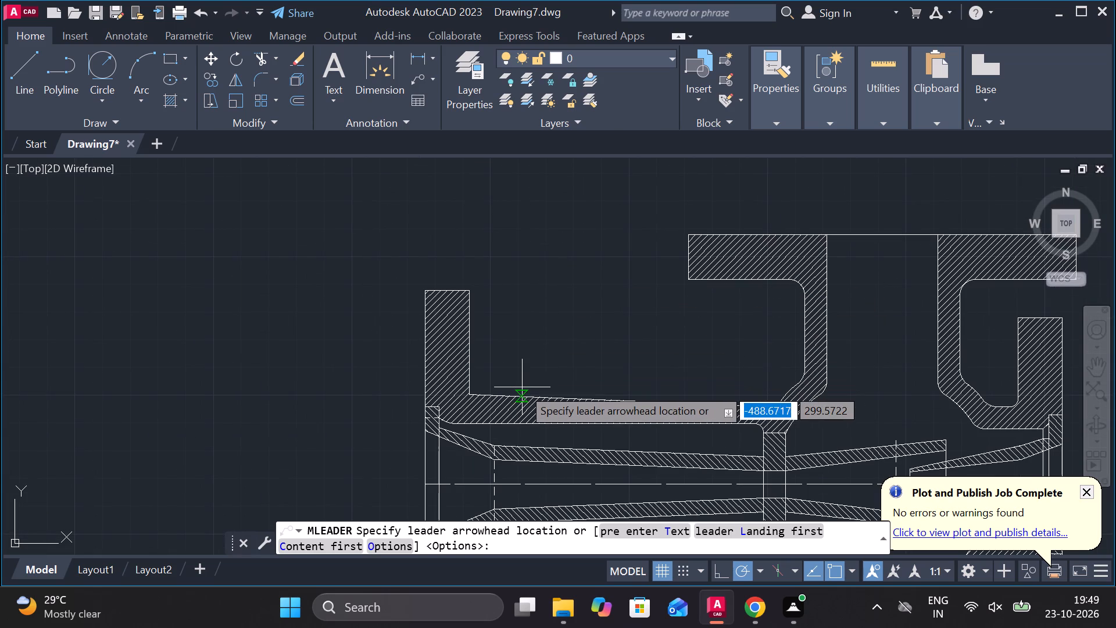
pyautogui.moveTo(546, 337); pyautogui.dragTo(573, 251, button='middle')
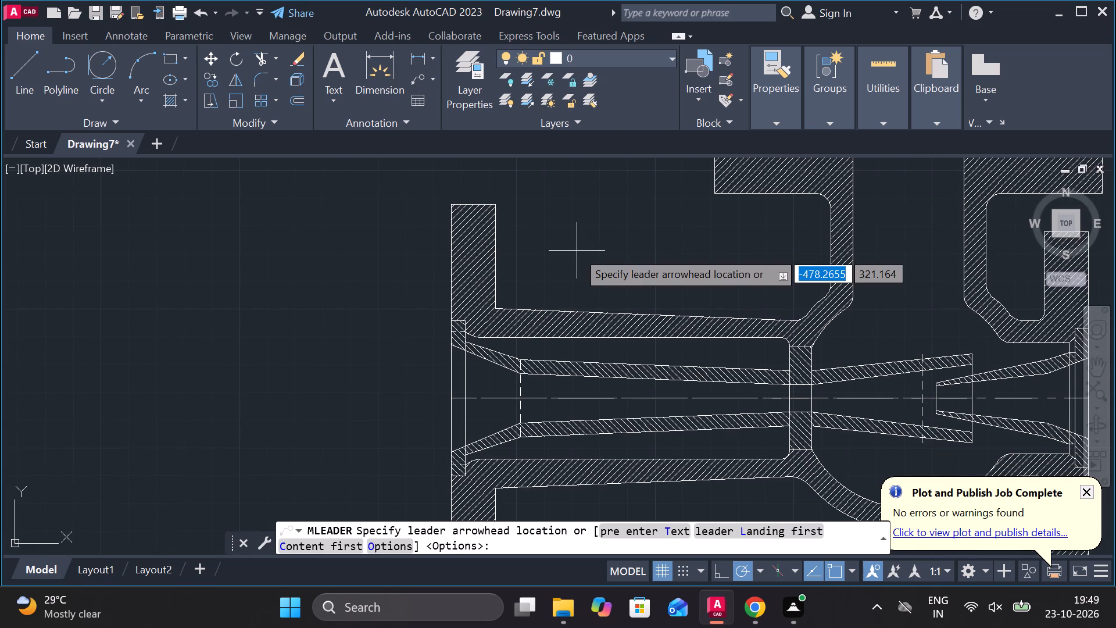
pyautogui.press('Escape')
# Fillet the upper and lower outer corners between the valve body's inlet flange and tapered wall with radius 6.
pyautogui.write('F R')
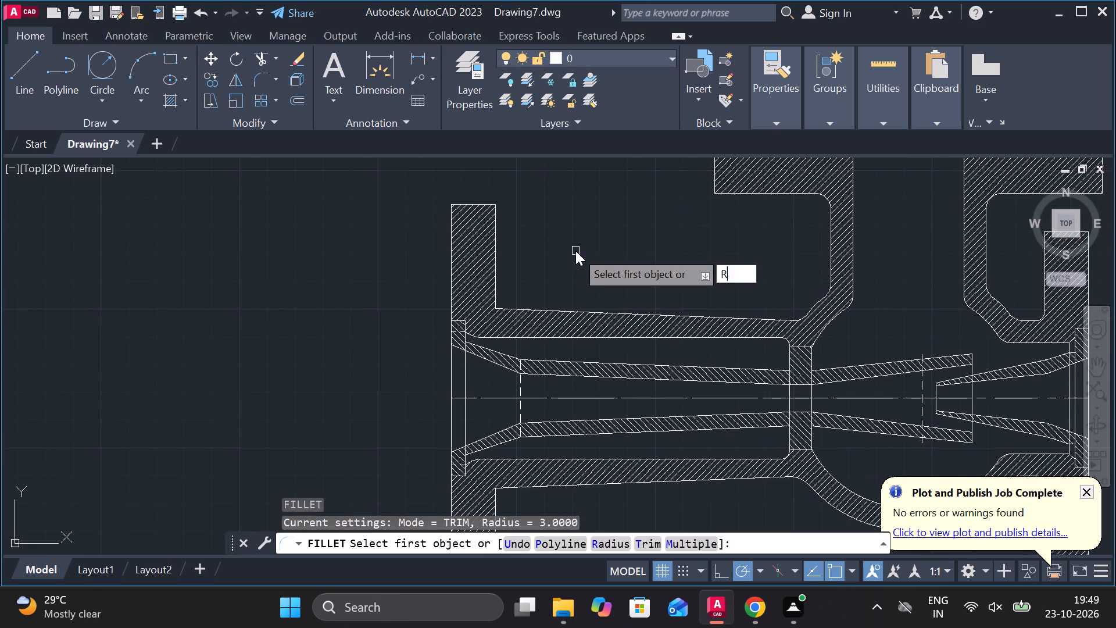
pyautogui.press('space')
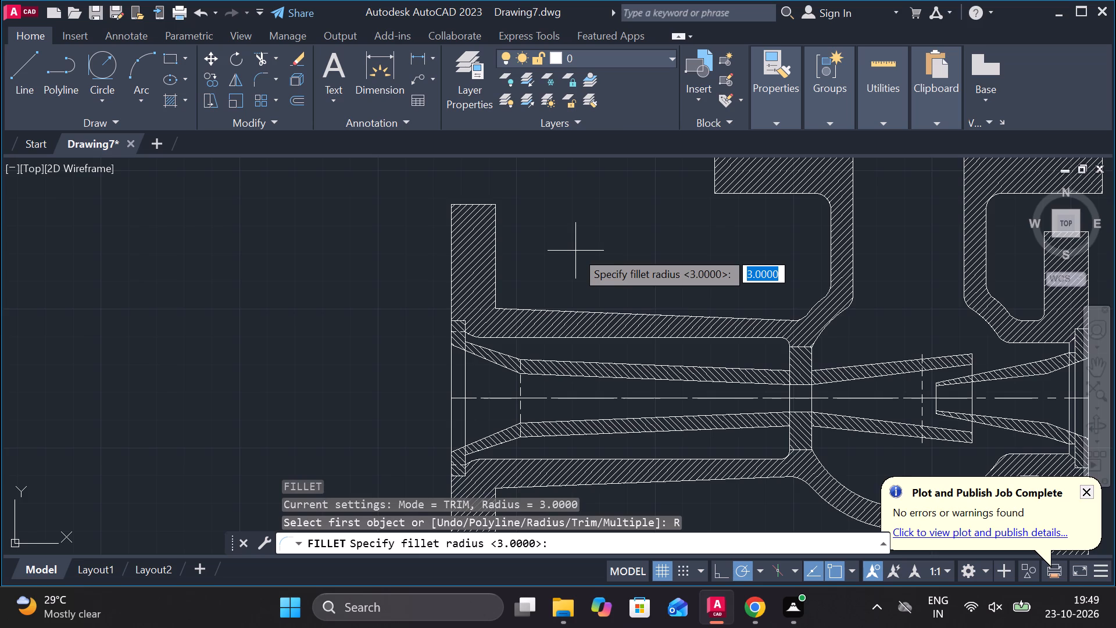
pyautogui.press('6')
pyautogui.press('Return')
pyautogui.scroll(2, 504, 284)
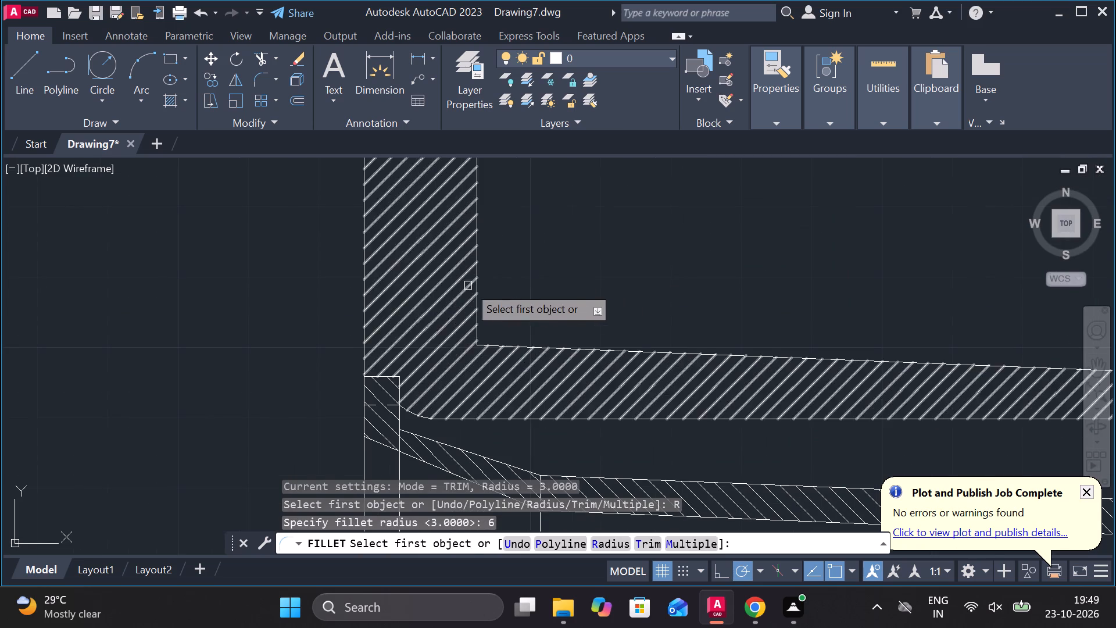
pyautogui.click(475, 295)
pyautogui.click(502, 347)
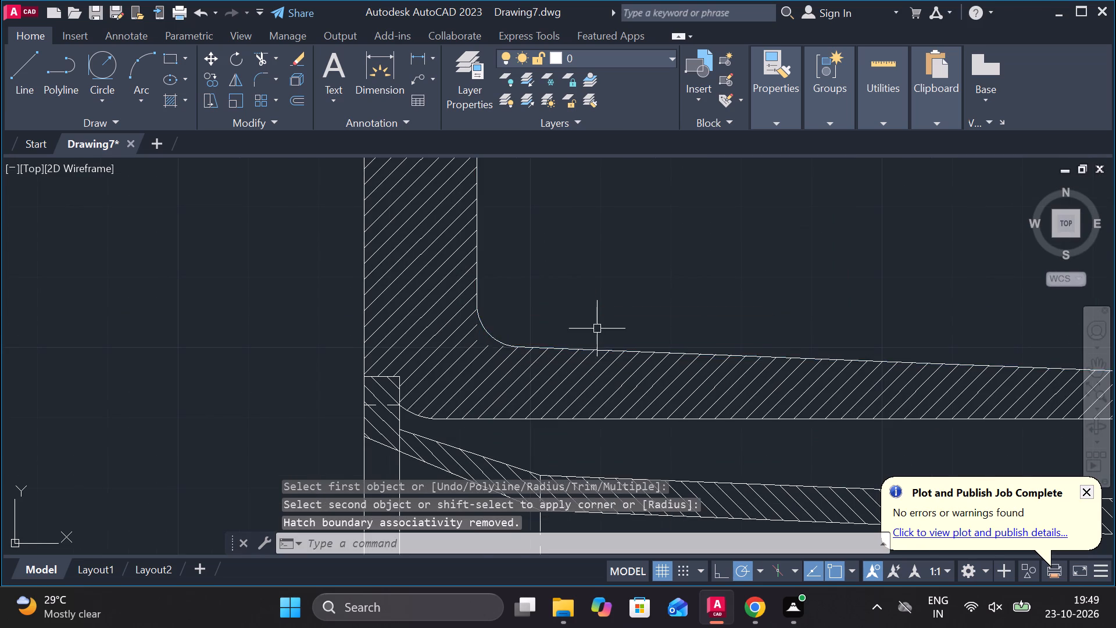
pyautogui.scroll(-2, 600, 318)
pyautogui.moveTo(639, 464); pyautogui.dragTo(649, 326, button='middle')
pyautogui.scroll(2, 630, 373)
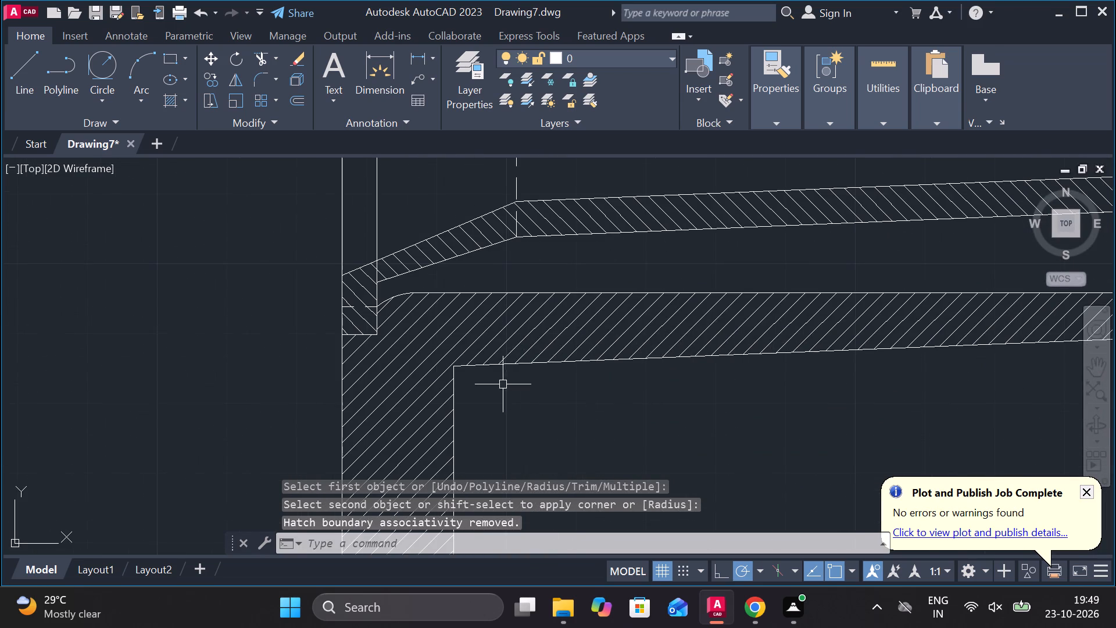
pyautogui.press('space')
pyautogui.click(487, 366)
pyautogui.click(453, 390)
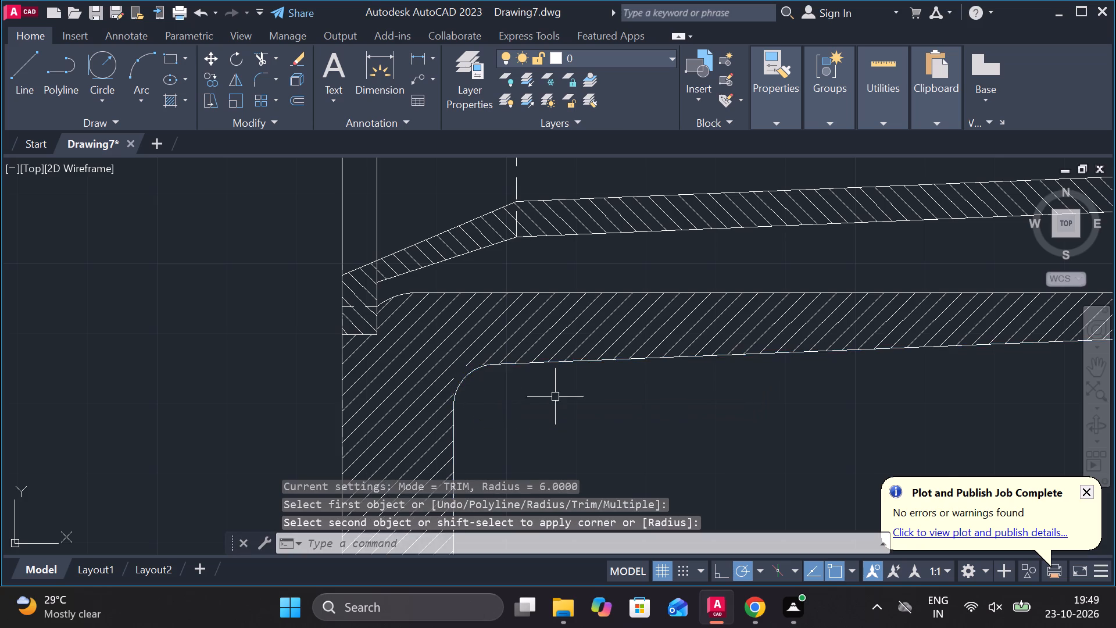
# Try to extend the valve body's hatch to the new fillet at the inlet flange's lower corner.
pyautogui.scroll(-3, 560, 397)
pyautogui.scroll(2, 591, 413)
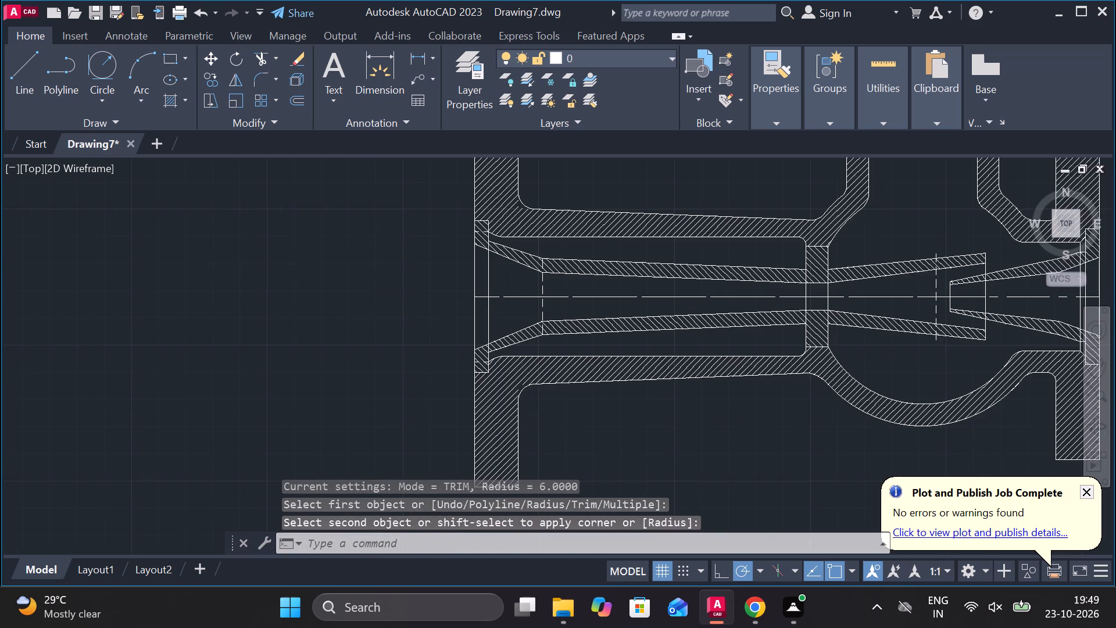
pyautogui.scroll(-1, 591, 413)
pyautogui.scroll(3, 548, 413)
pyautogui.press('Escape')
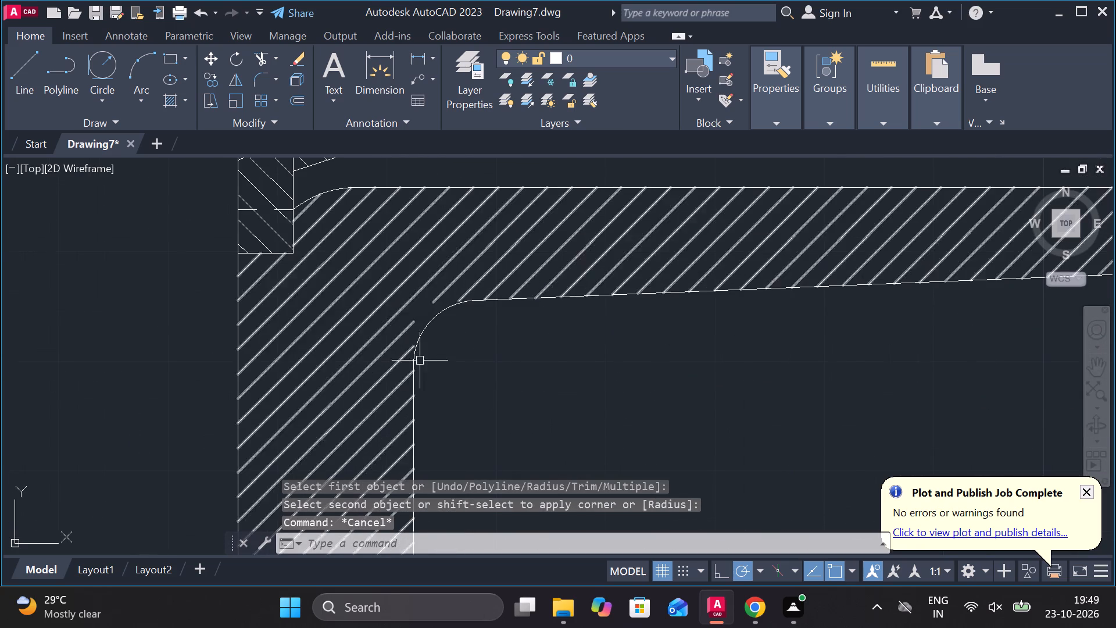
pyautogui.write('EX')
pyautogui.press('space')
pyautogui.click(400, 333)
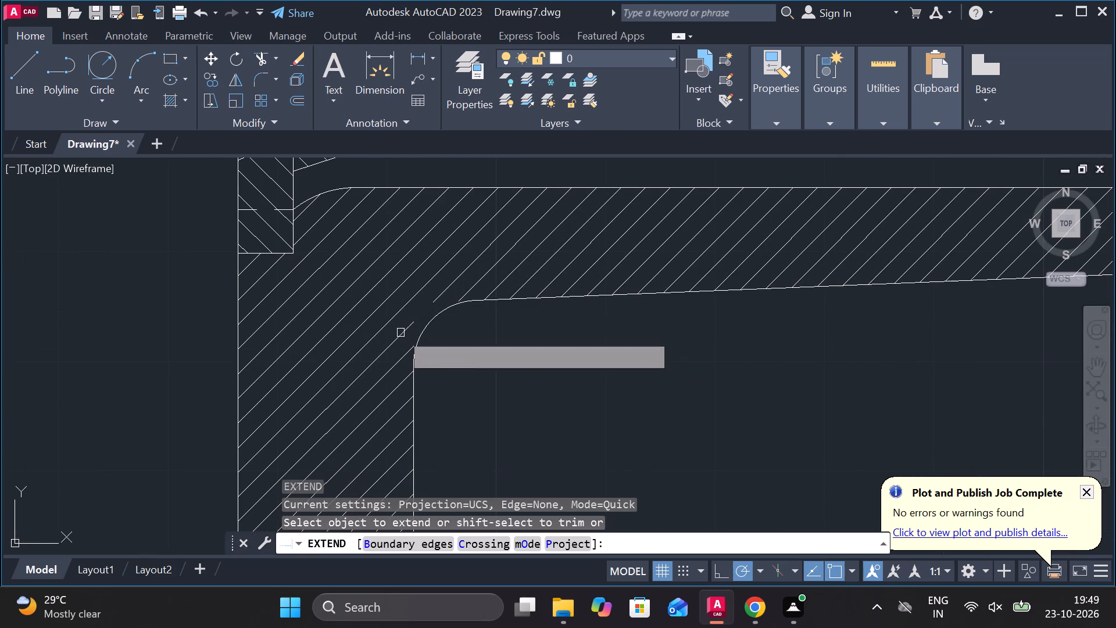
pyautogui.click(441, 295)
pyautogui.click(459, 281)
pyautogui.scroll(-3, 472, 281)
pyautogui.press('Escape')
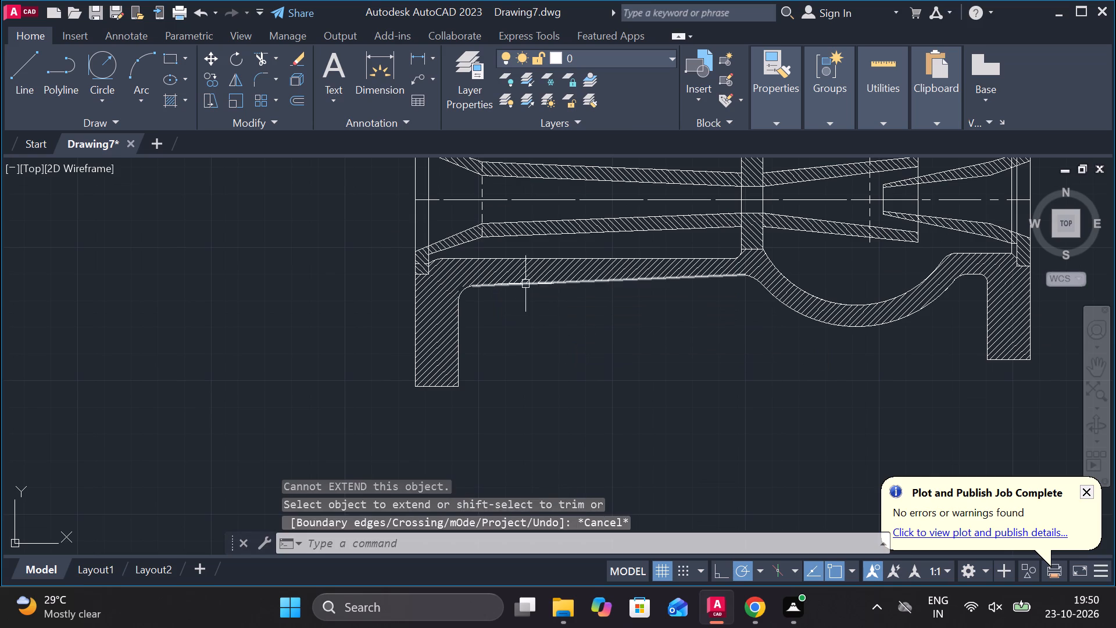
# Erase the valve body's section hatch in the assembly view.
pyautogui.click(519, 276)
pyautogui.write('E')
pyautogui.press('space')
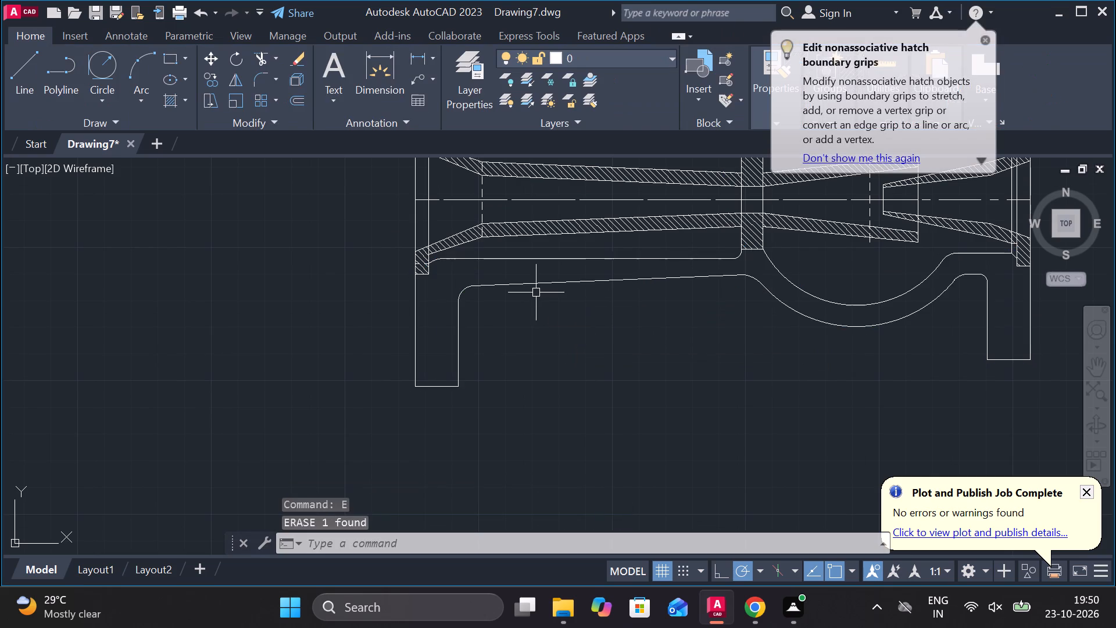
# Hatch the valve body's section areas in the assembly view with ANSI31 at angle 0 and scale 0.5.
pyautogui.moveTo(536, 292); pyautogui.dragTo(521, 463, button='middle')
pyautogui.scroll(1, 451, 335)
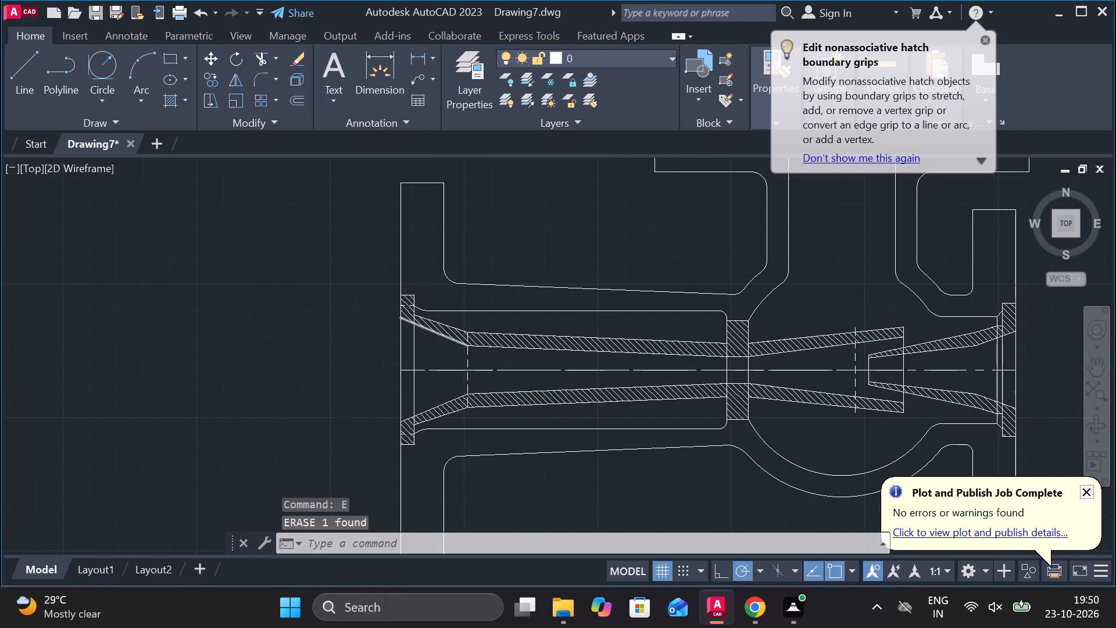
pyautogui.scroll(-1, 451, 335)
pyautogui.click(164, 99)
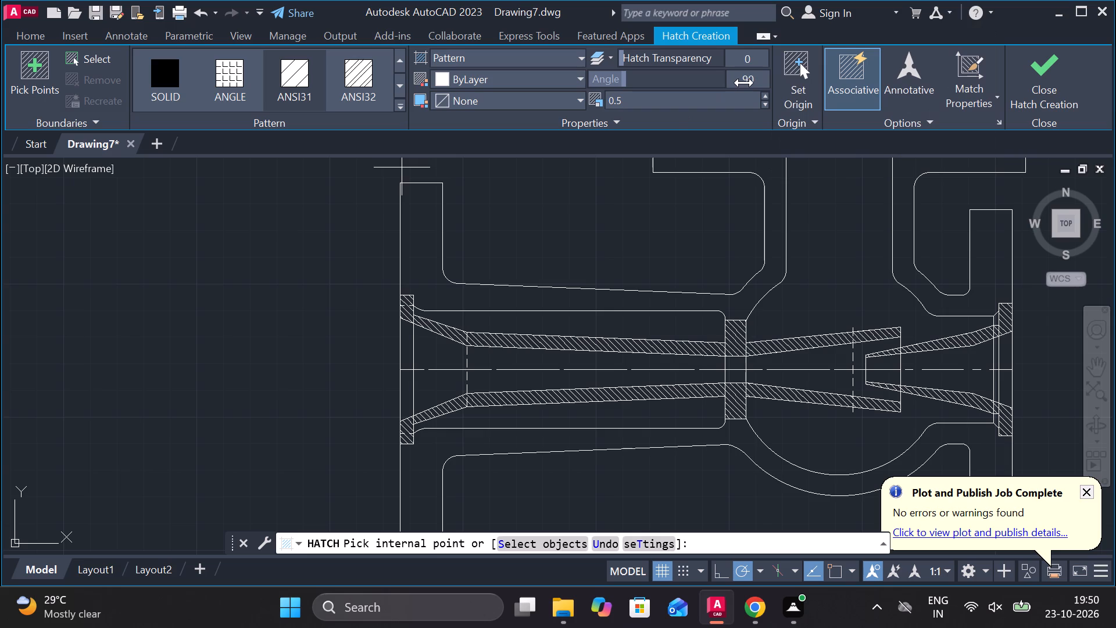
pyautogui.click(745, 81)
pyautogui.press('0')
pyautogui.press('Return')
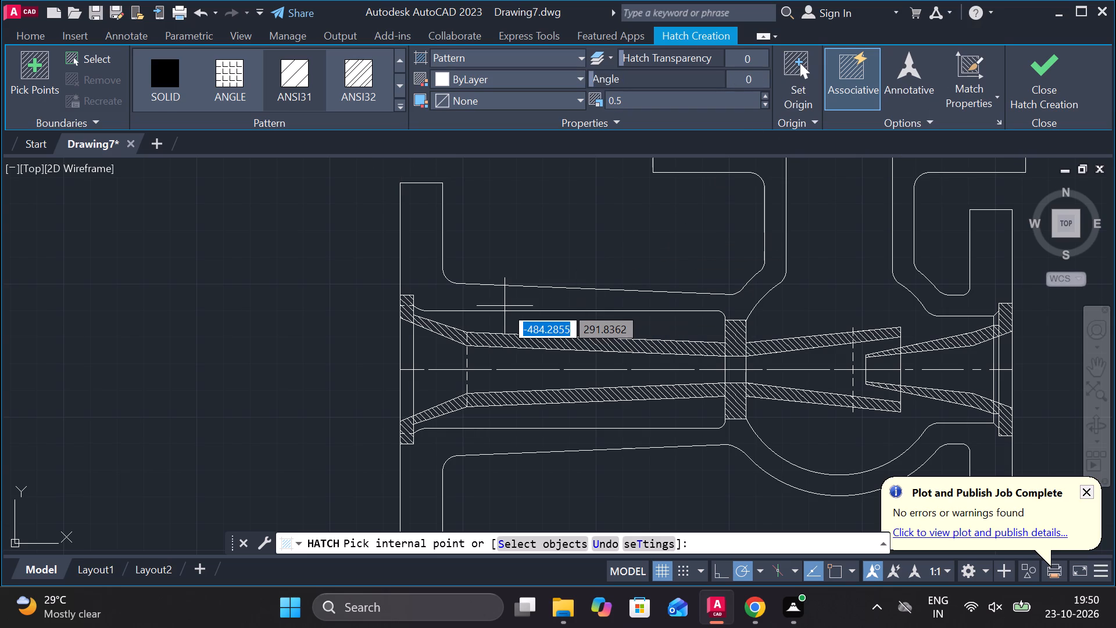
pyautogui.click(497, 302)
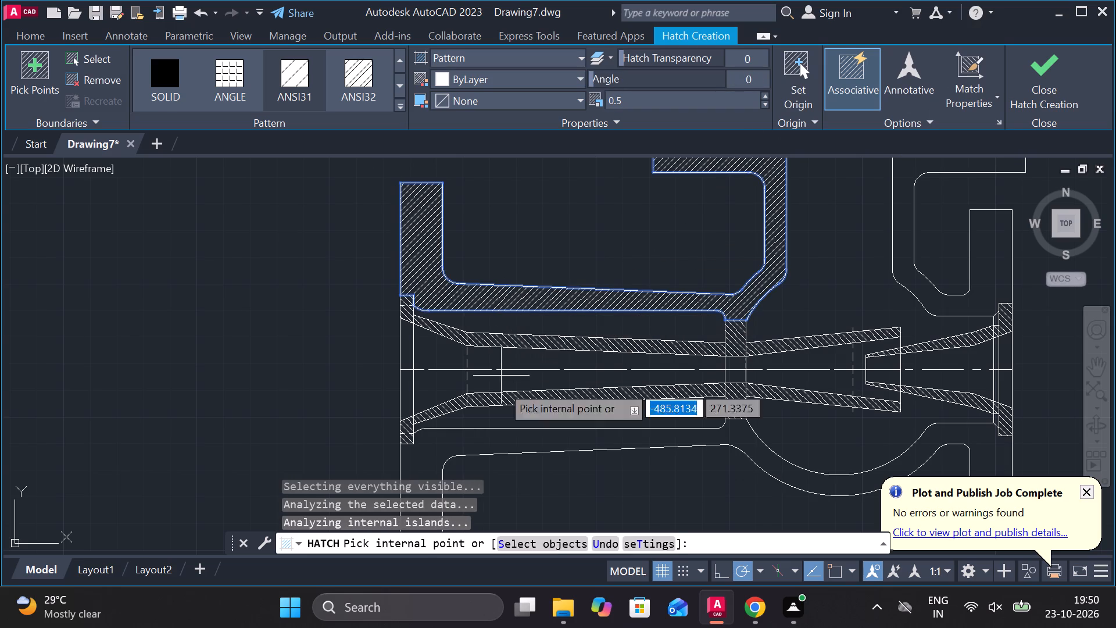
pyautogui.click(511, 443)
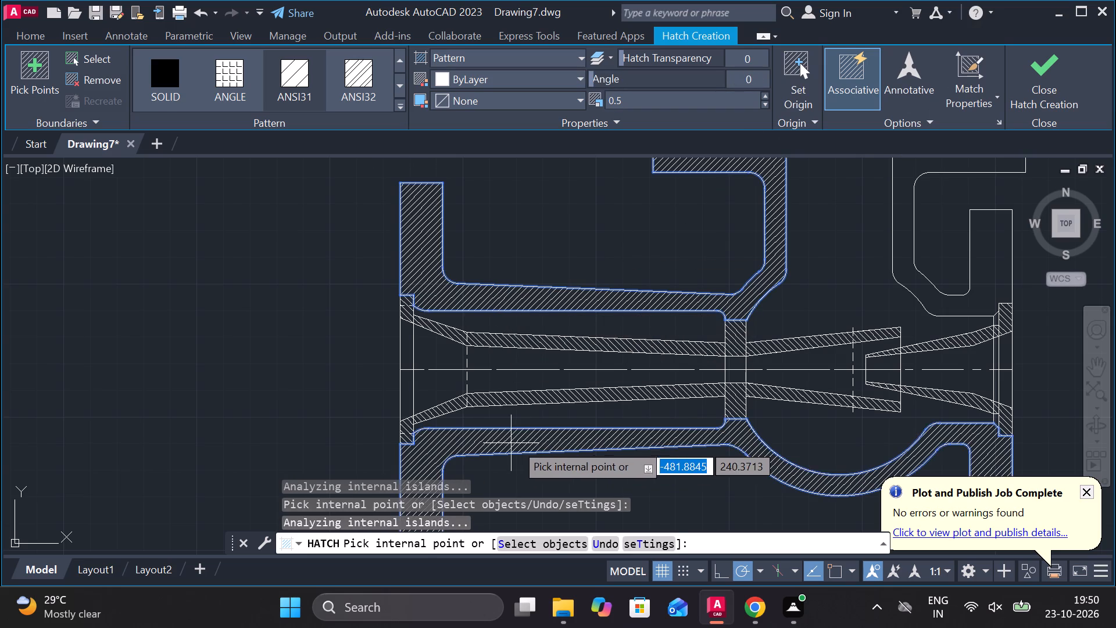
pyautogui.click(988, 288)
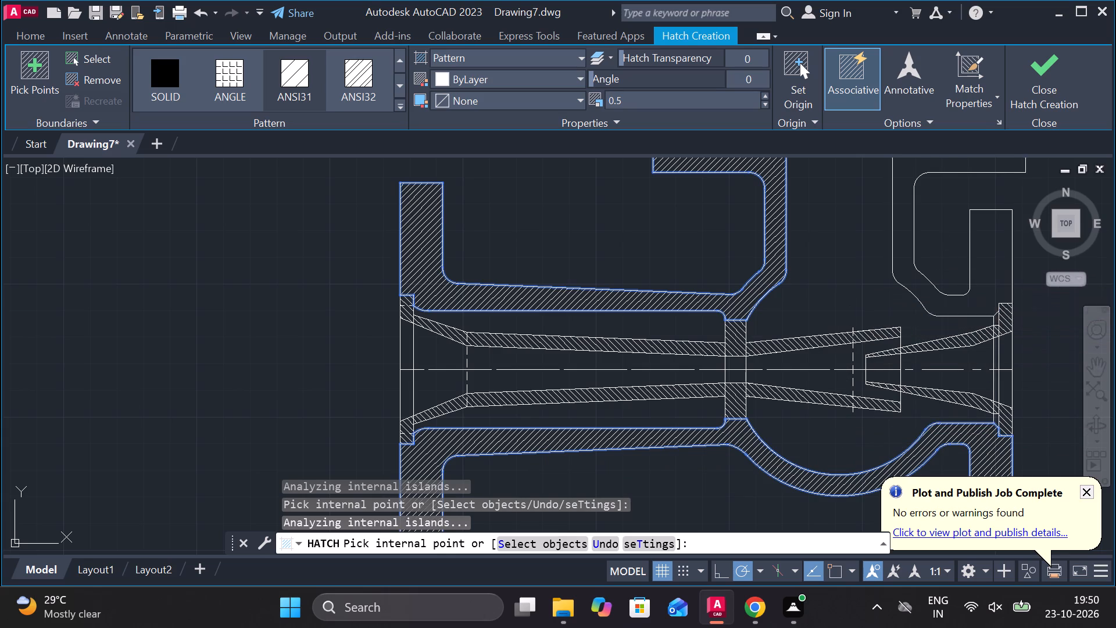
pyautogui.moveTo(988, 288); pyautogui.dragTo(896, 287, button='middle')
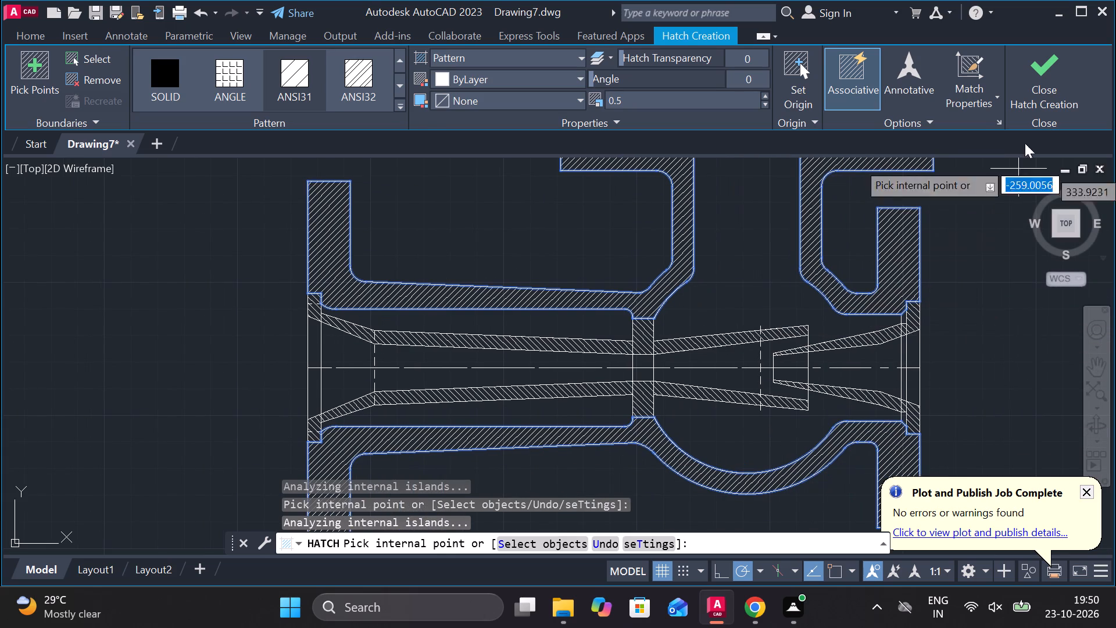
pyautogui.click(1048, 65)
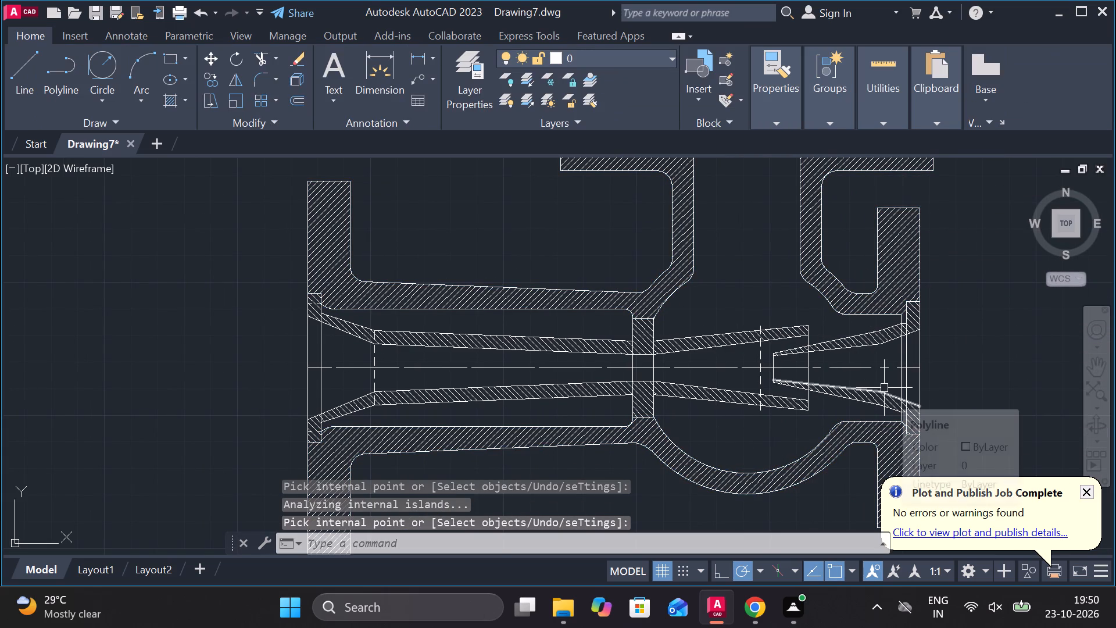
# Trim the nozzle's end line inside the flanged cone's bore and the two collar lines crossing the nozzle bore in the assembly view.
pyautogui.scroll(1, 836, 333)
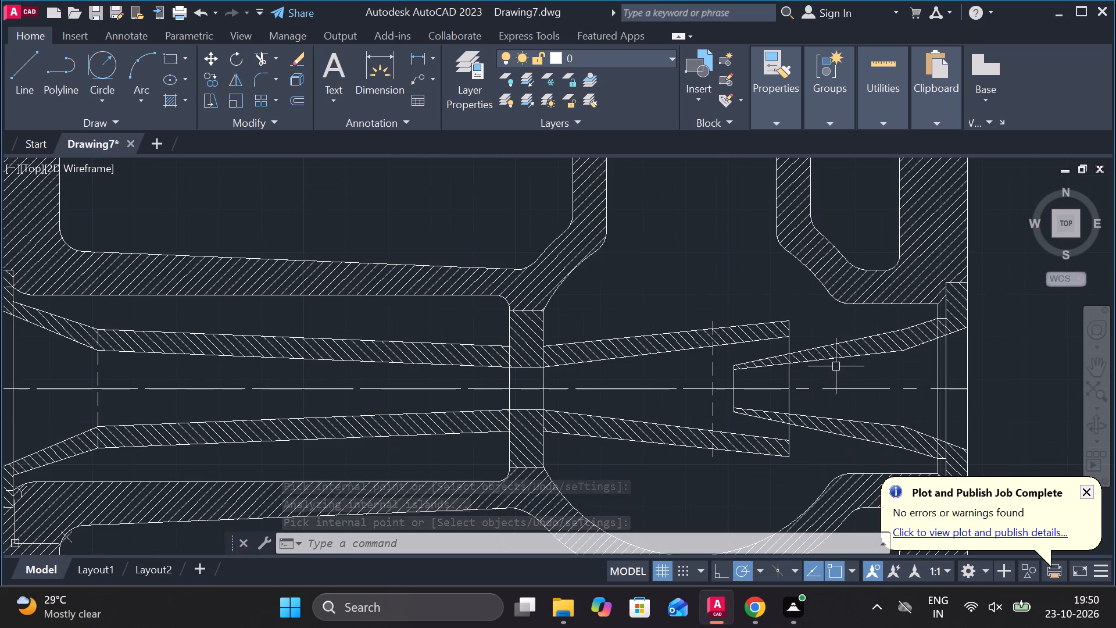
pyautogui.write('TR')
pyautogui.press('space')
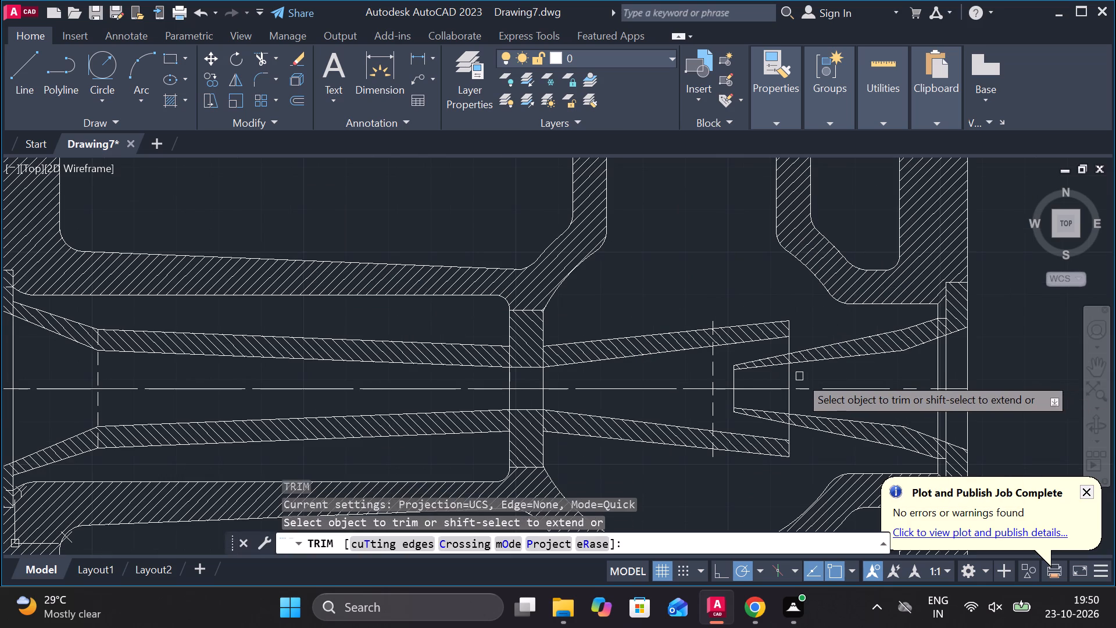
pyautogui.click(791, 376)
pyautogui.click(791, 402)
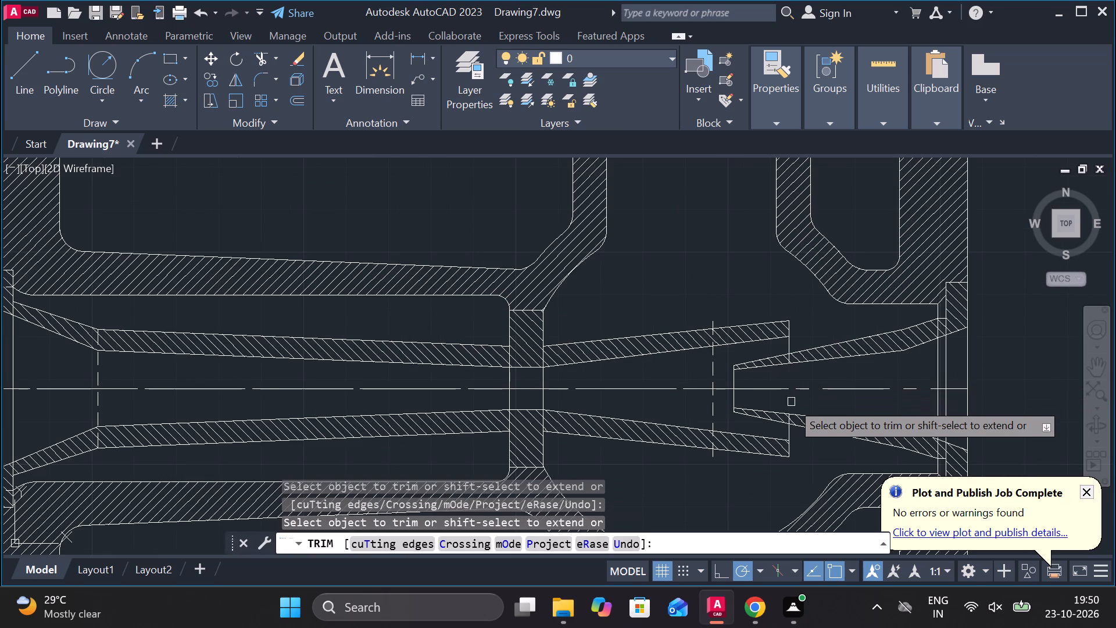
pyautogui.click(539, 382)
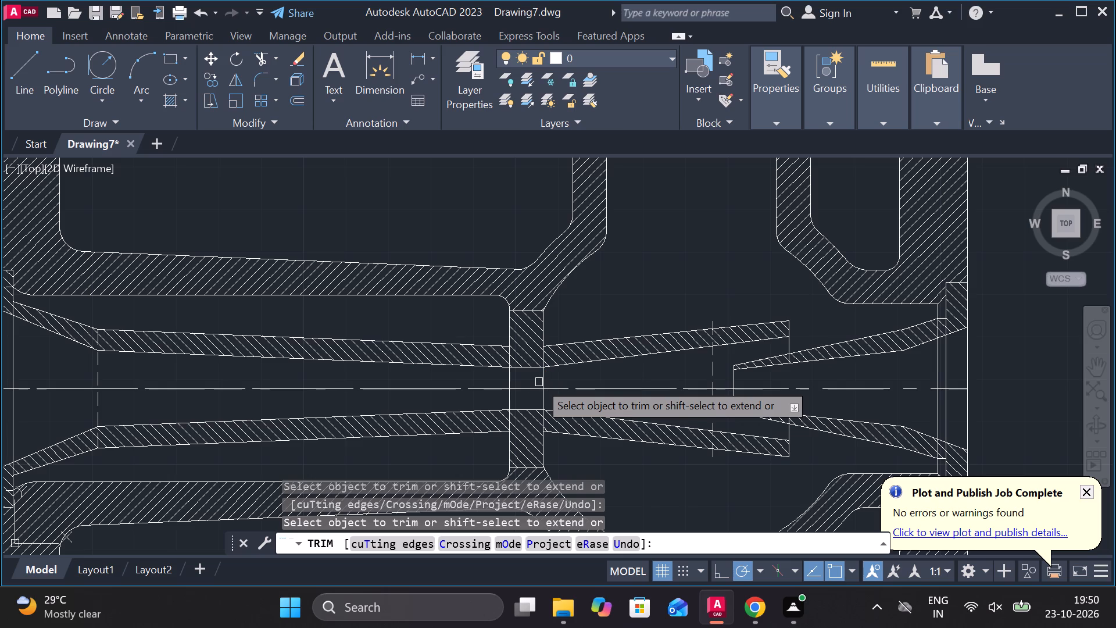
pyautogui.click(512, 376)
pyautogui.click(511, 399)
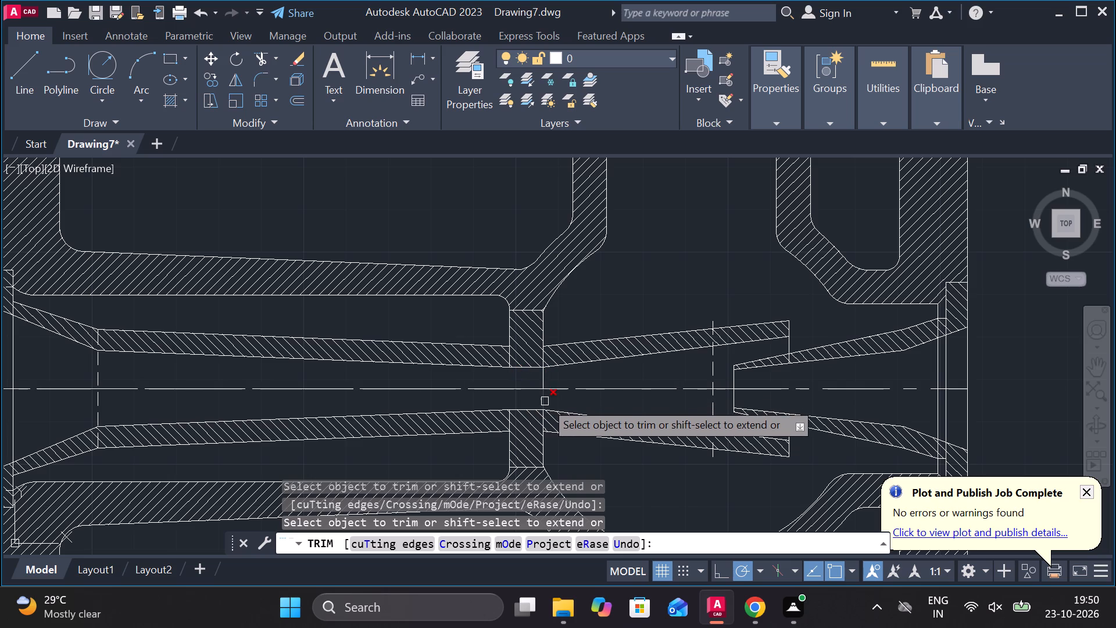
pyautogui.click(545, 401)
pyautogui.click(541, 379)
pyautogui.scroll(-1, 611, 376)
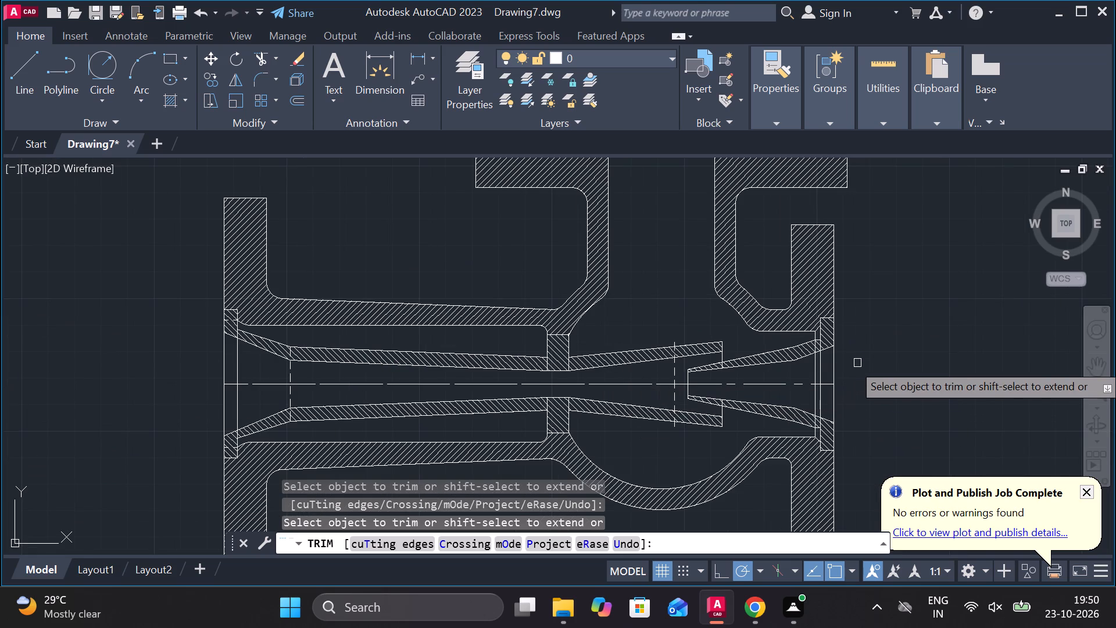
pyautogui.scroll(-1, 859, 363)
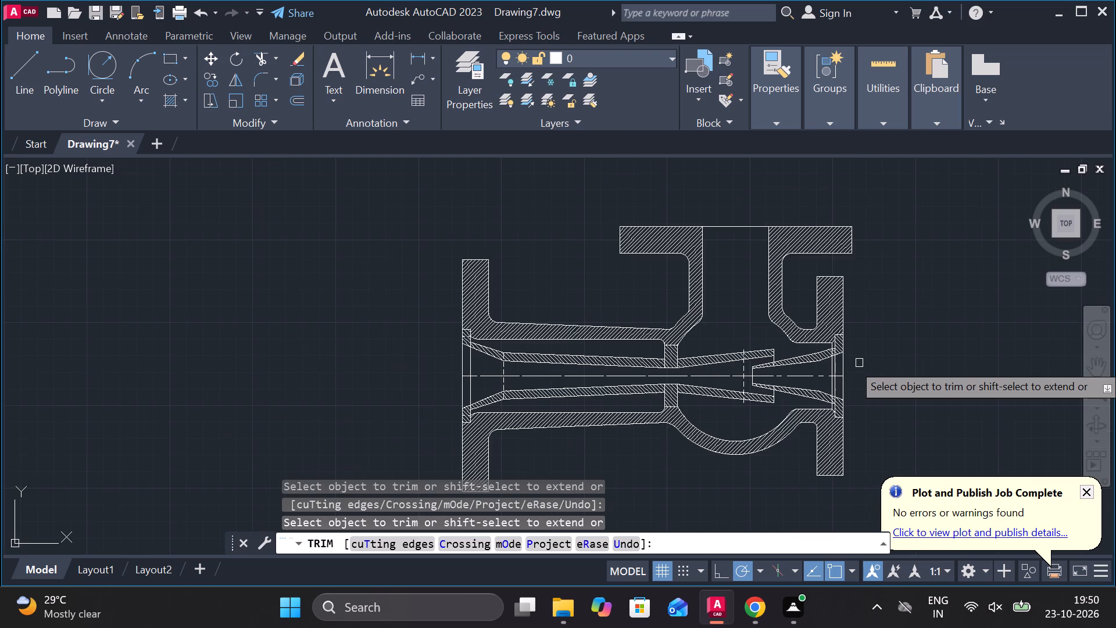
pyautogui.scroll(2, 719, 316)
pyautogui.press('Escape')
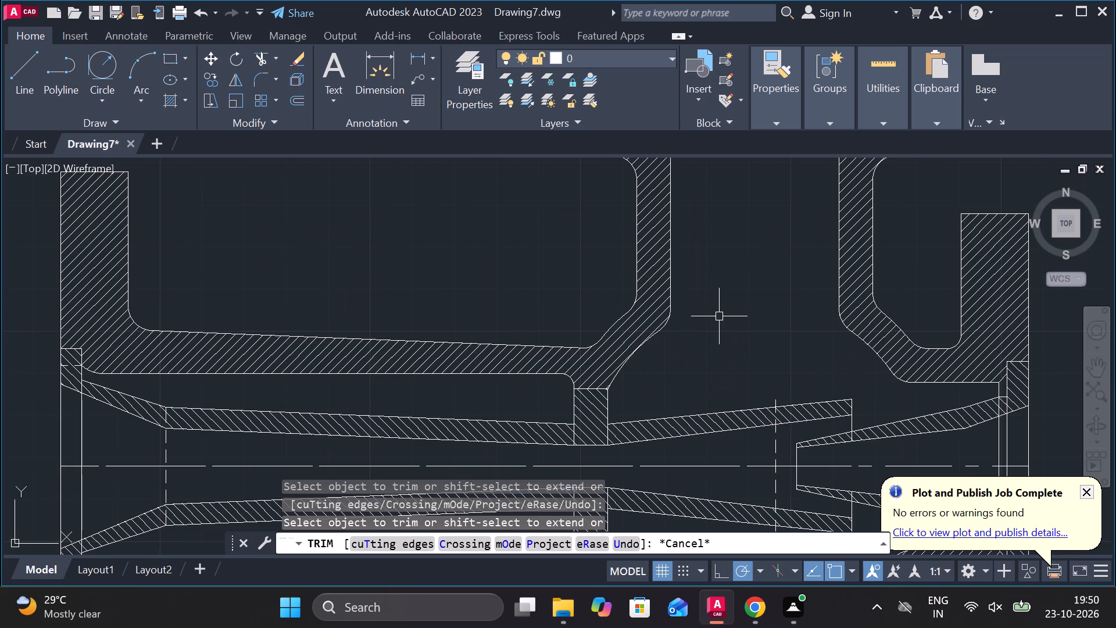
# Draw a 40-long horizontal line across the bottom of the valve body's vertical branch bore in the assembly view.
pyautogui.press('l')
pyautogui.press('Return')
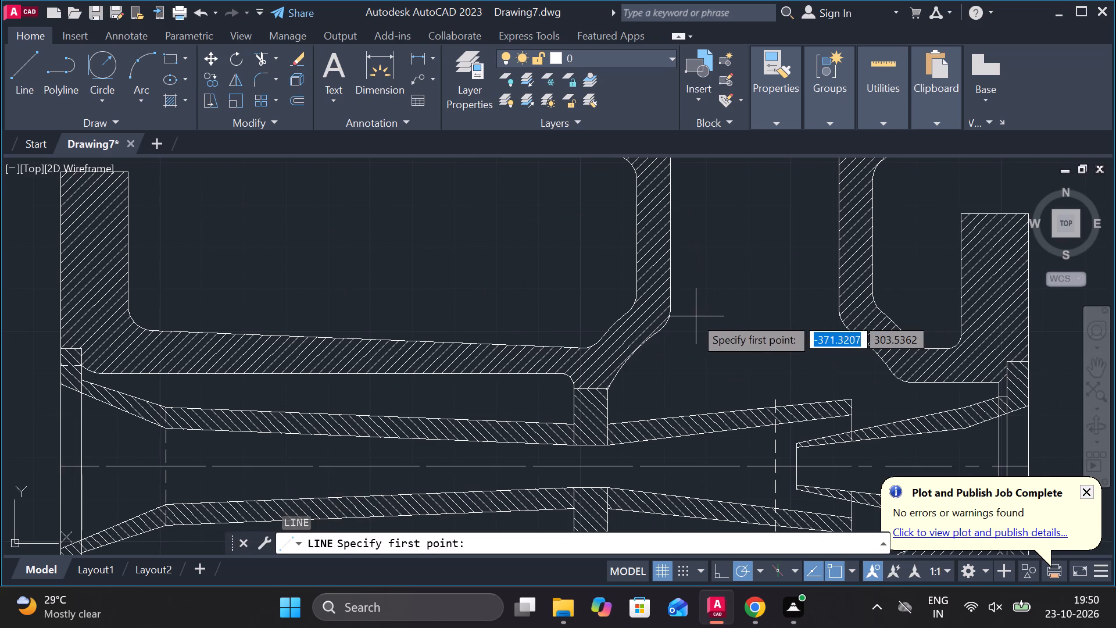
pyautogui.click(679, 317)
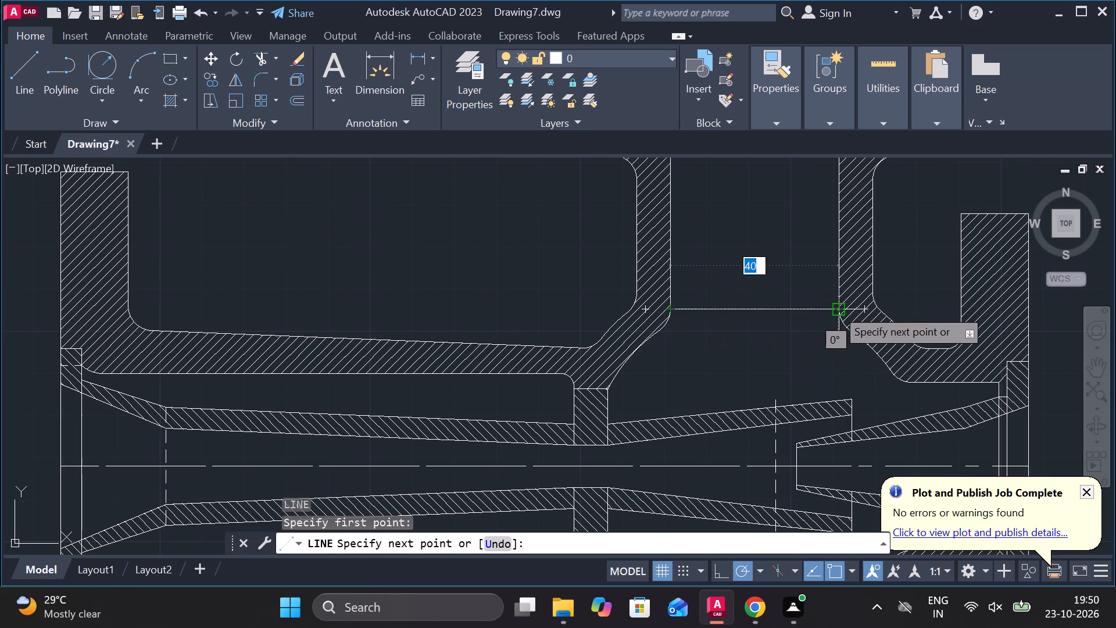
pyautogui.click(839, 308)
pyautogui.scroll(-2, 770, 322)
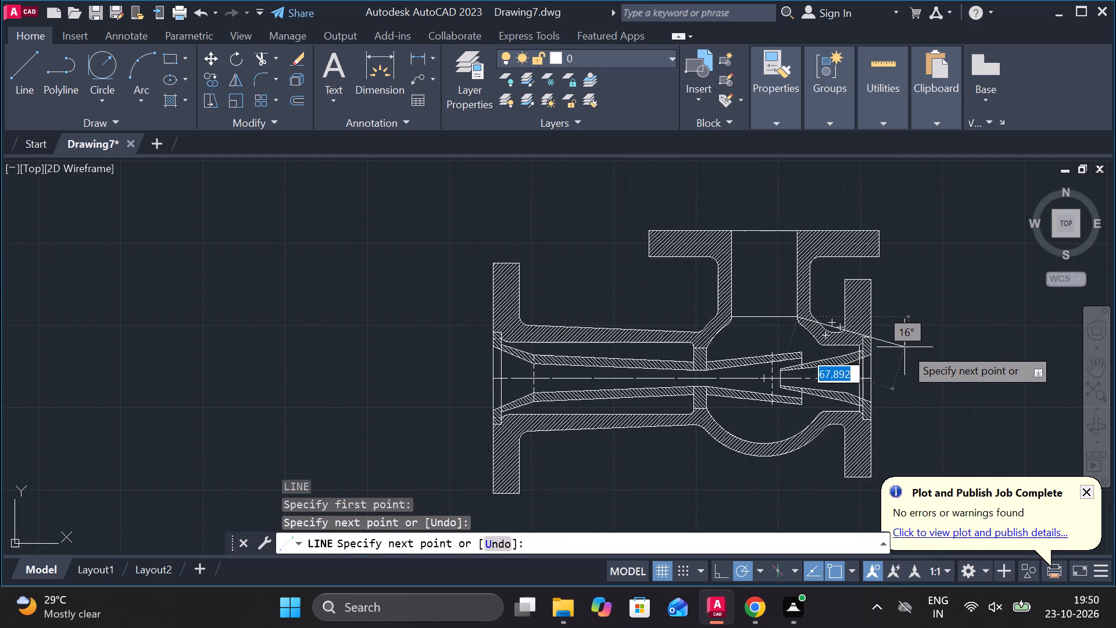
pyautogui.press('Escape')
# Draw a horizontal line across the bottom of the vertical branch bore in the dimensioned valve body view.
pyautogui.scroll(-1, 904, 347)
pyautogui.moveTo(956, 366); pyautogui.dragTo(504, 223, button='middle')
pyautogui.scroll(-1, 742, 294)
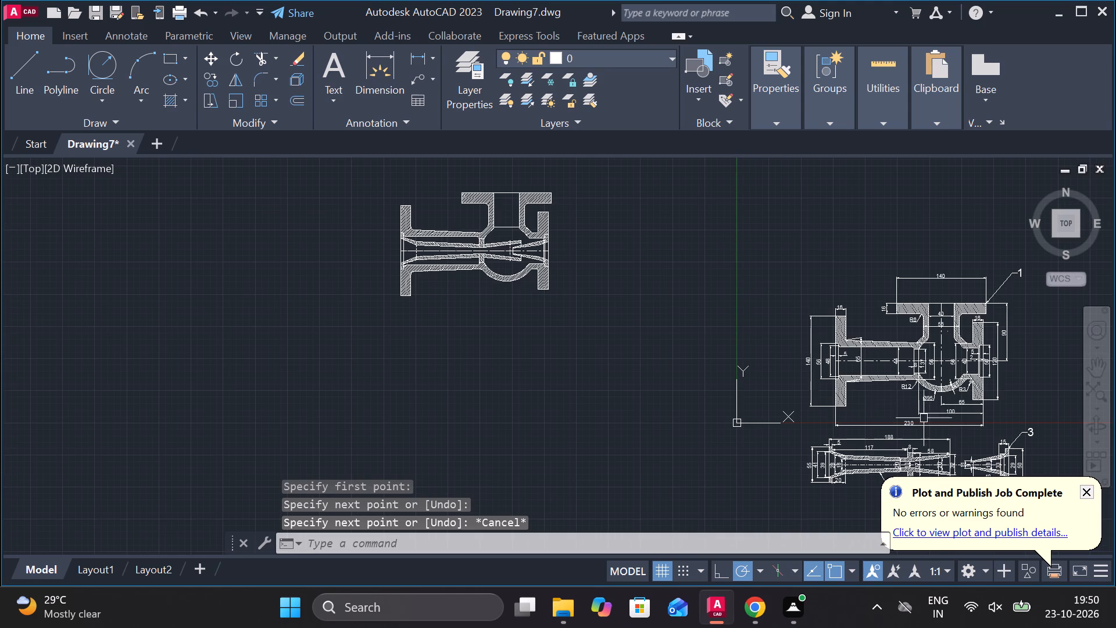
pyautogui.scroll(3, 944, 370)
pyautogui.moveTo(938, 349); pyautogui.dragTo(764, 370, button='middle')
pyautogui.scroll(1, 763, 299)
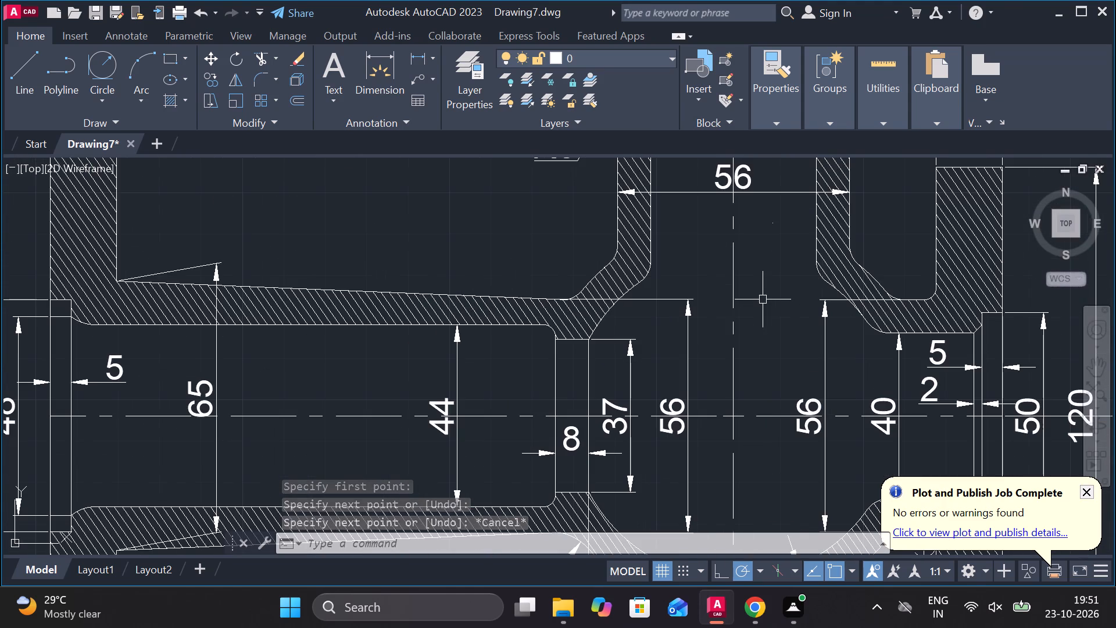
pyautogui.press('l')
pyautogui.press('Return')
pyautogui.doubleClick(663, 268)
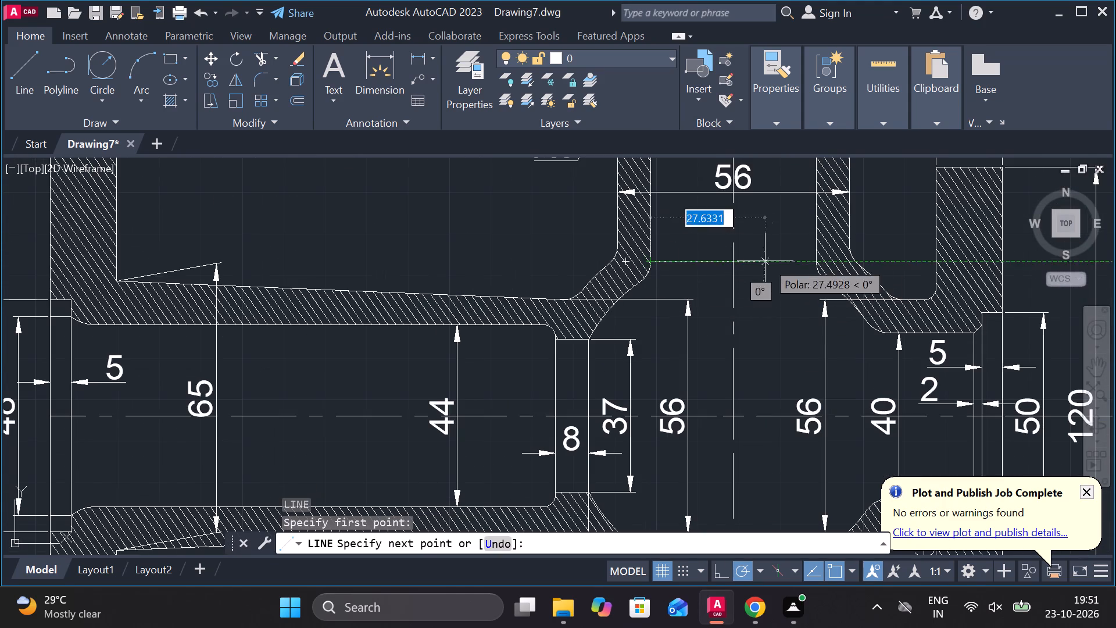
pyautogui.click(819, 263)
pyautogui.press('Escape')
# Add a multileader labelled 1 with text height 12 to the valve body's upper tapered wall in the assembly view.
pyautogui.scroll(-2, 793, 283)
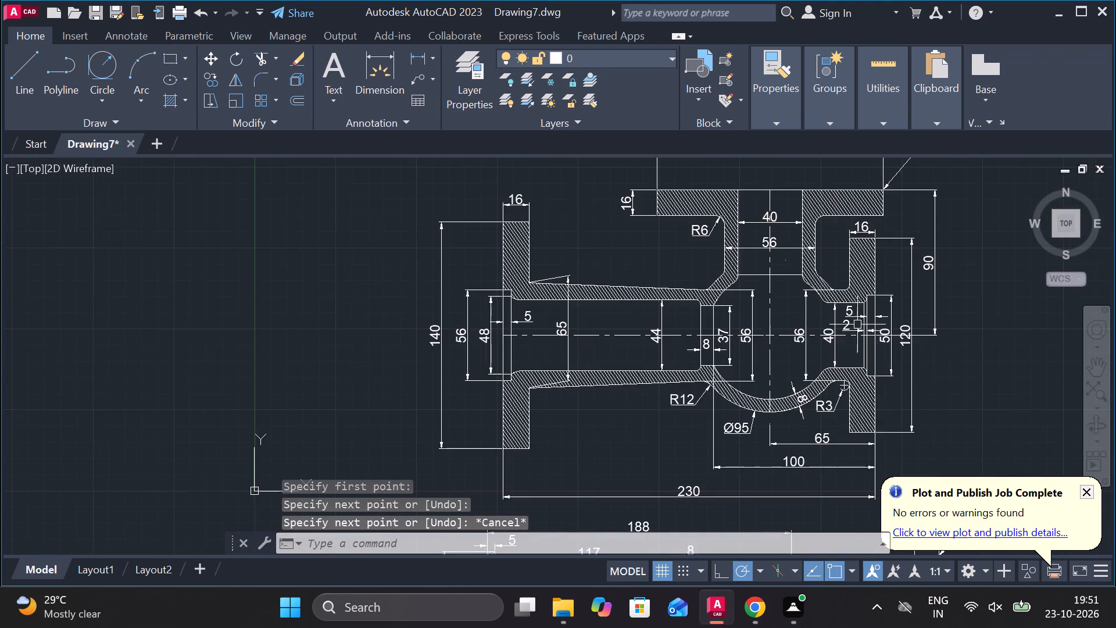
pyautogui.scroll(-2, 855, 329)
pyautogui.moveTo(688, 349); pyautogui.dragTo(723, 380, button='middle')
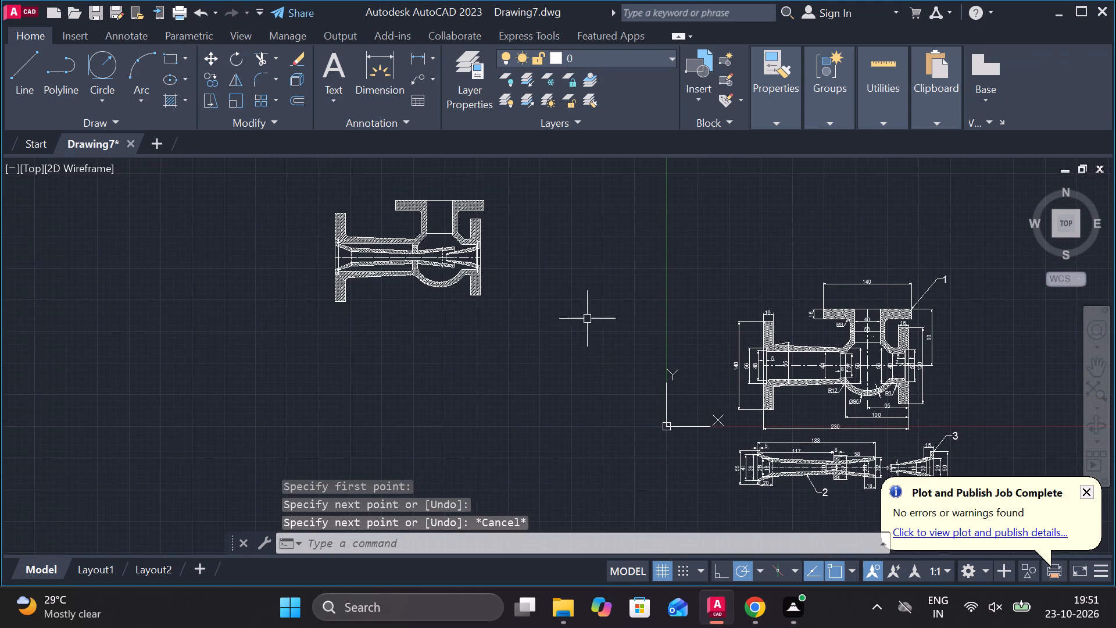
pyautogui.moveTo(564, 293); pyautogui.dragTo(606, 358, button='middle')
pyautogui.click(416, 78)
pyautogui.scroll(3, 441, 260)
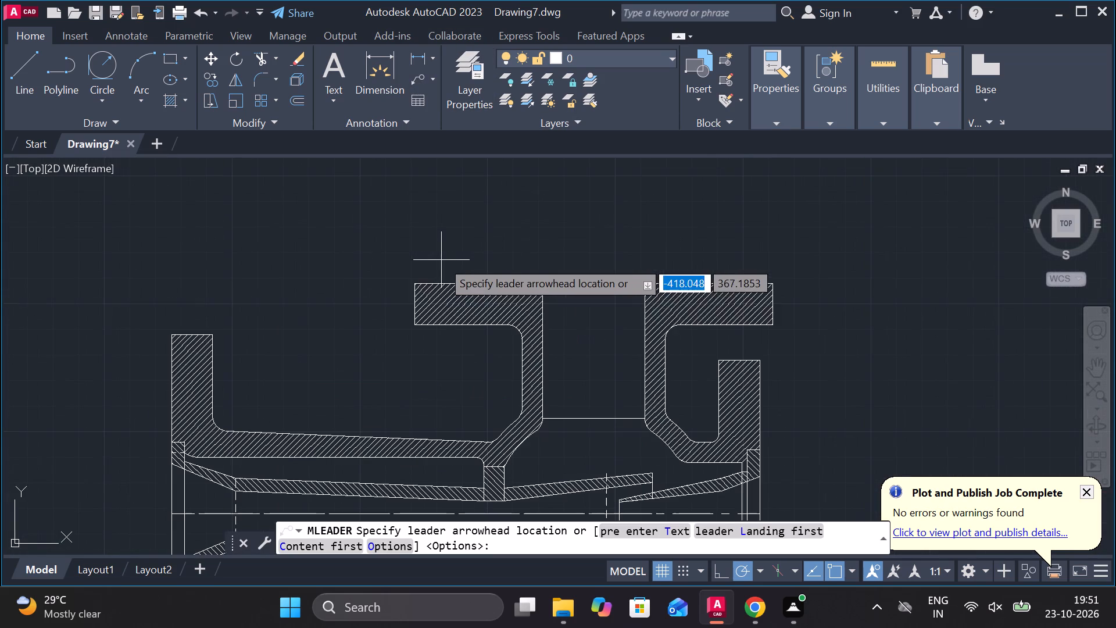
pyautogui.click(368, 427)
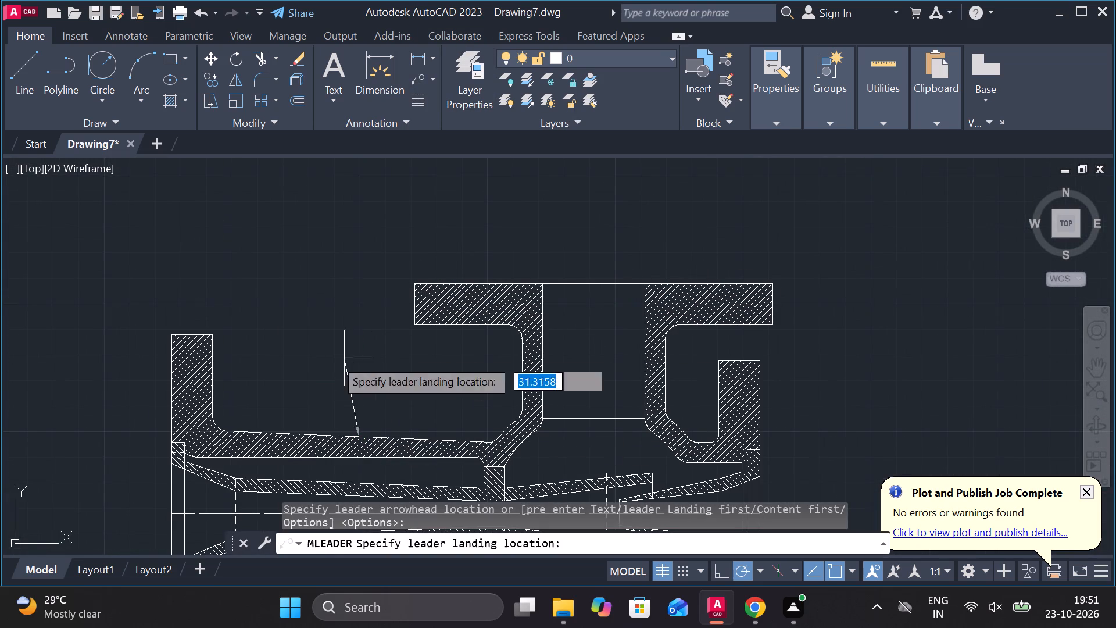
pyautogui.click(310, 355)
pyautogui.click(120, 80)
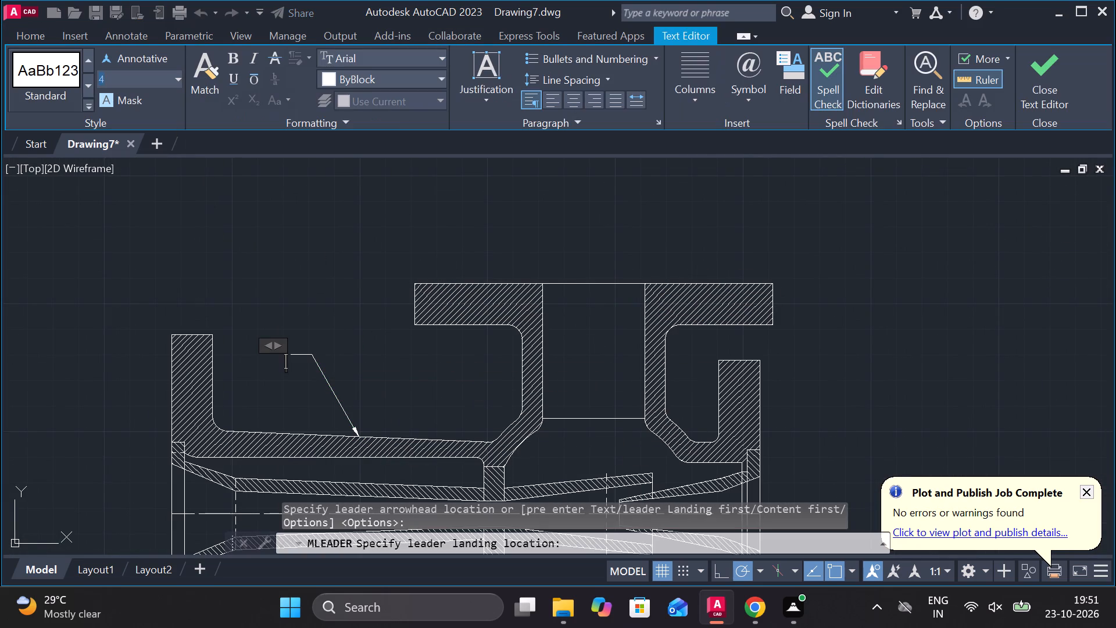
pyautogui.write('12 1')
pyautogui.press('1')
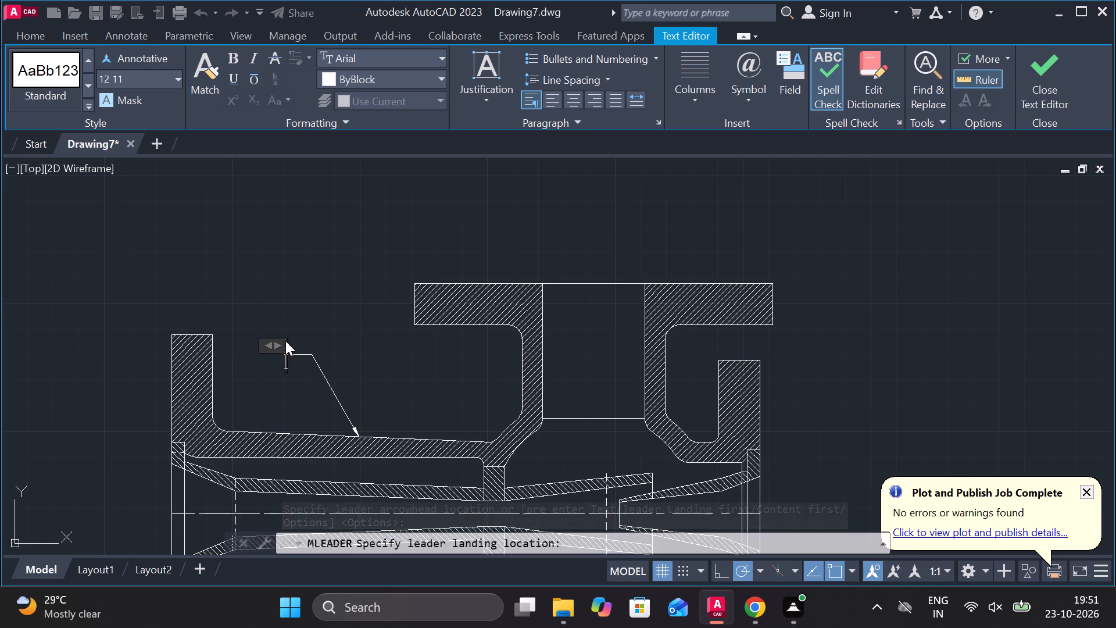
pyautogui.press('BackSpace')
pyautogui.press('BackSpace')
pyautogui.press('BackSpace')
pyautogui.press('BackSpace')
pyautogui.press('BackSpace')
pyautogui.press('BackSpace')
pyautogui.press('BackSpace')
pyautogui.press('BackSpace')
pyautogui.press('BackSpace')
pyautogui.press('BackSpace')
pyautogui.press('BackSpace')
pyautogui.press('BackSpace')
pyautogui.press('BackSpace')
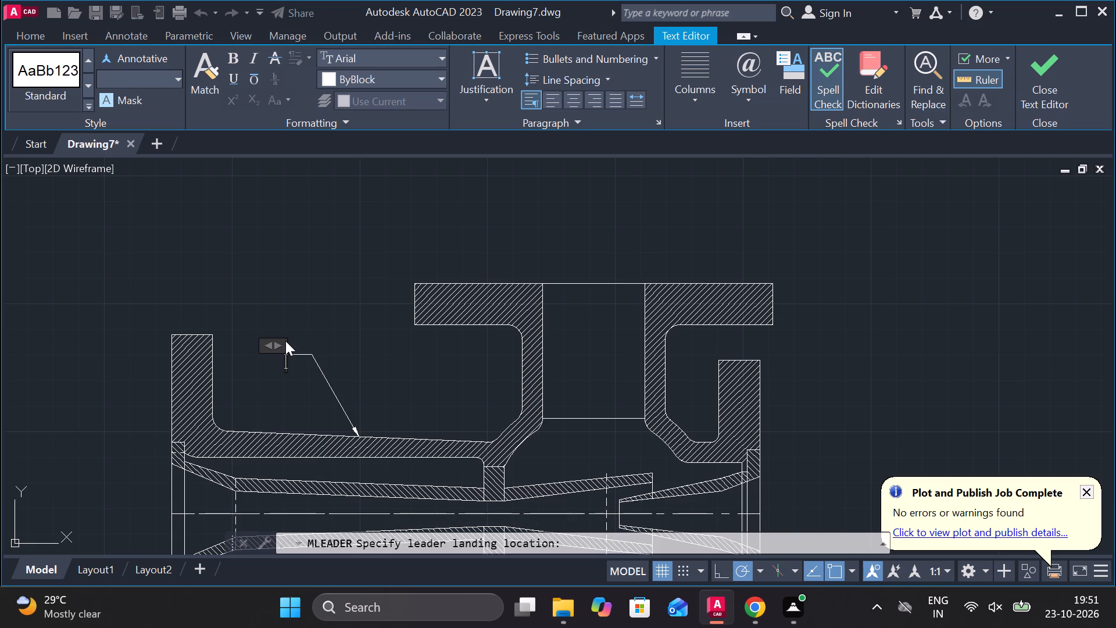
pyautogui.write('12')
pyautogui.press('Return')
pyautogui.press('1')
pyautogui.click(1043, 80)
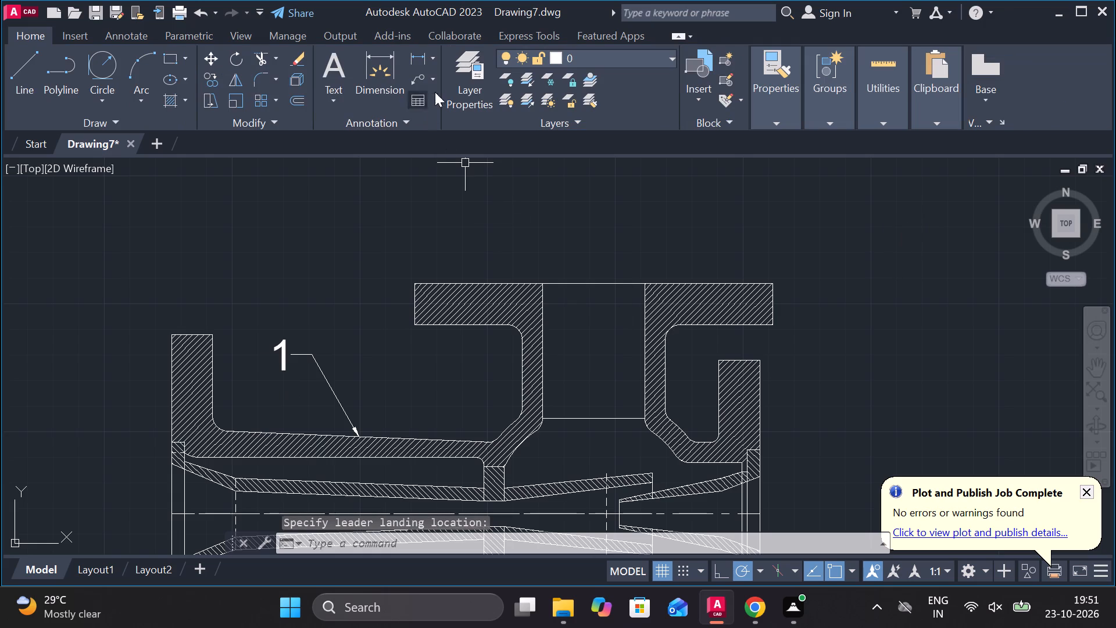
# Add a multileader labelled 2 with text height 12 to the nozzle's upper wall in the assembly view.
pyautogui.click(417, 77)
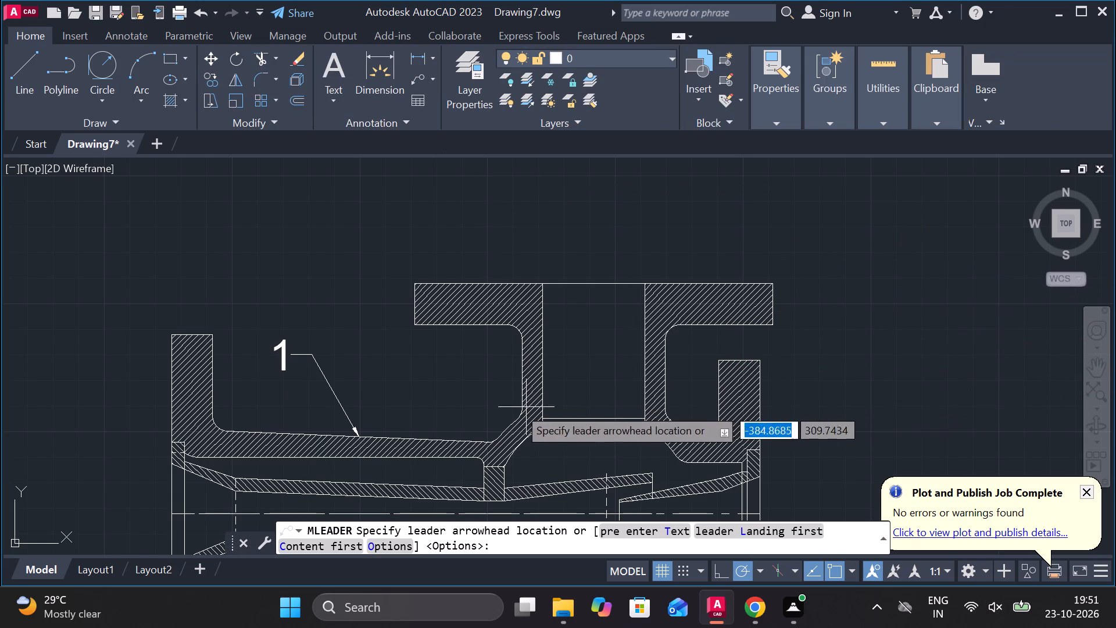
pyautogui.moveTo(503, 404); pyautogui.dragTo(552, 335, button='middle')
pyautogui.click(437, 413)
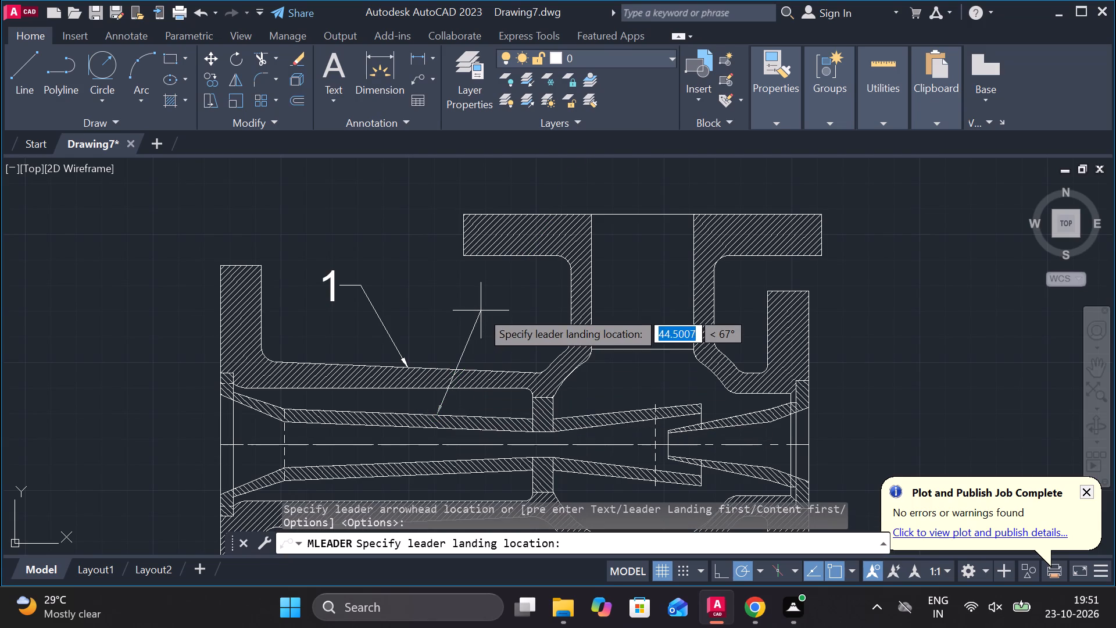
pyautogui.click(481, 311)
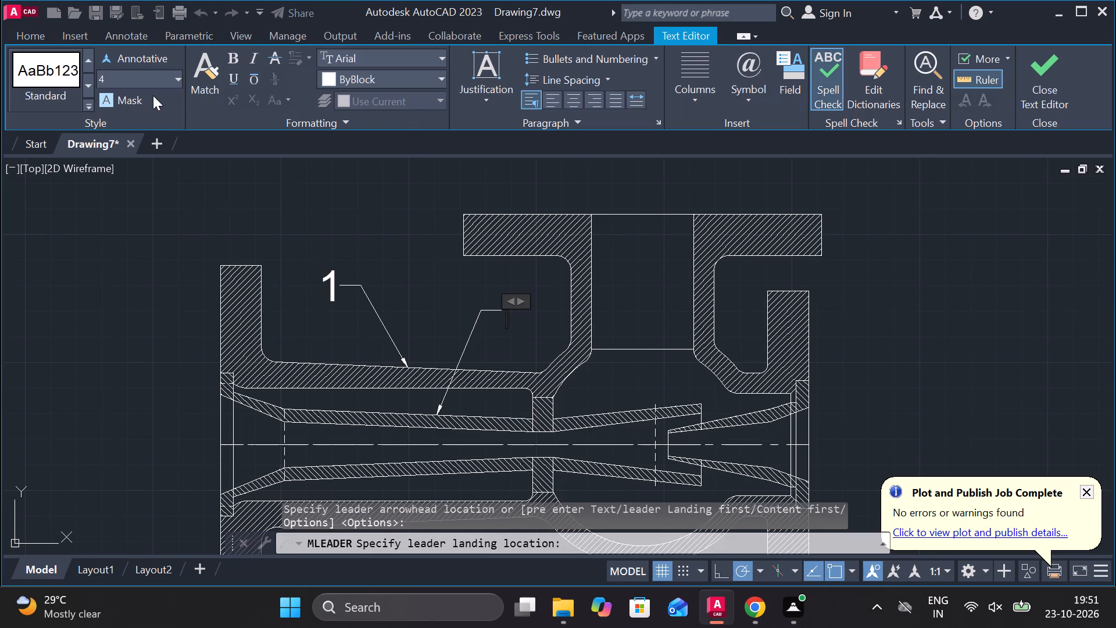
pyautogui.click(135, 79)
pyautogui.write('12')
pyautogui.press('Return')
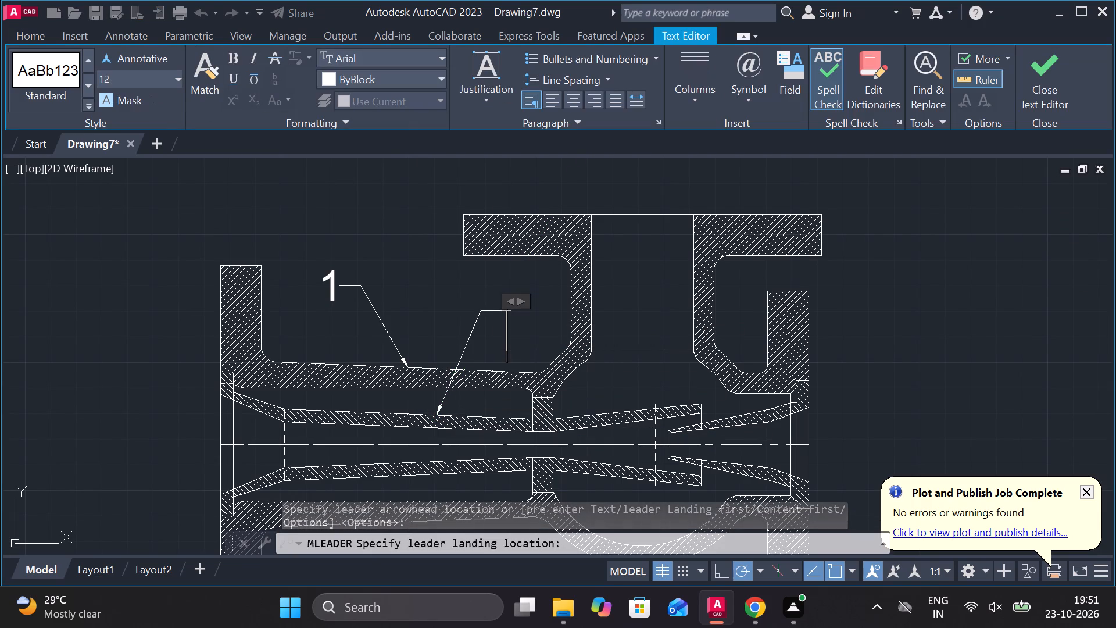
pyautogui.press('2')
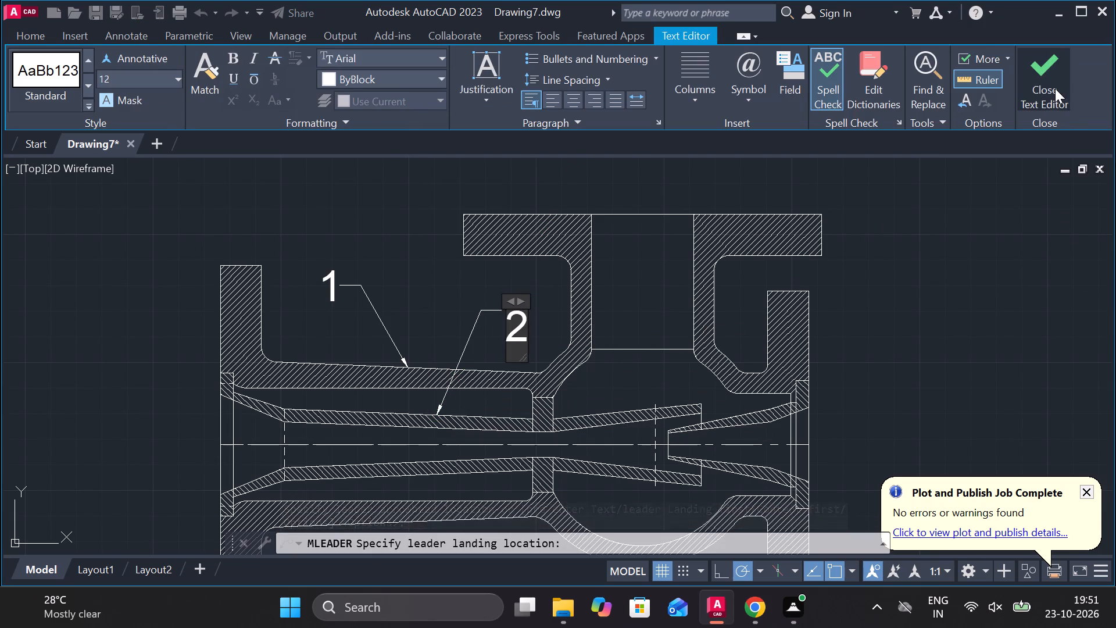
pyautogui.click(1055, 88)
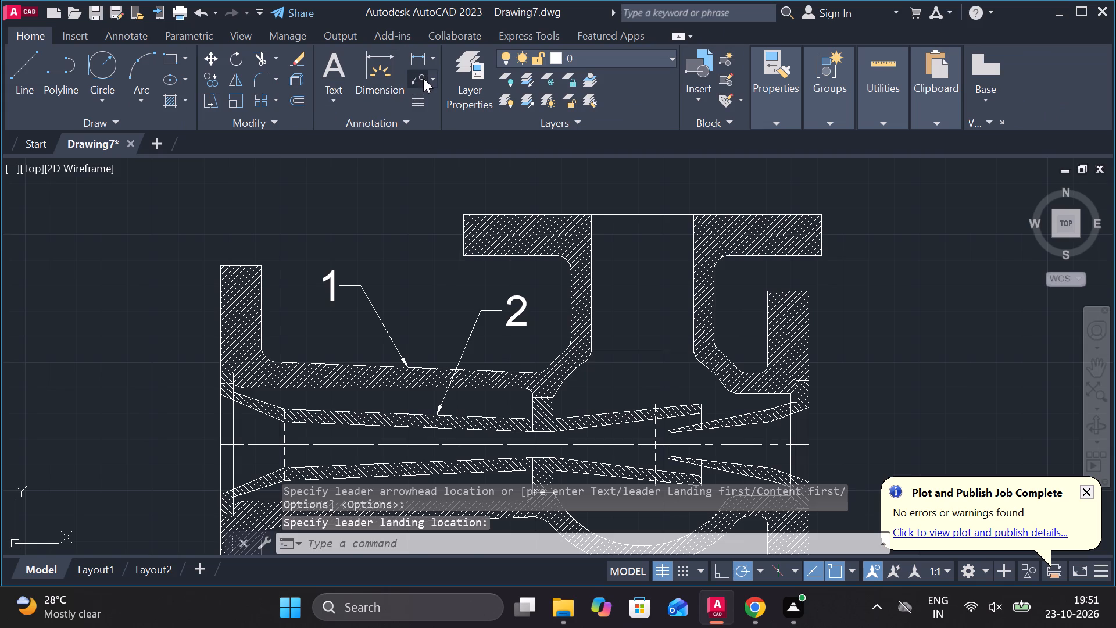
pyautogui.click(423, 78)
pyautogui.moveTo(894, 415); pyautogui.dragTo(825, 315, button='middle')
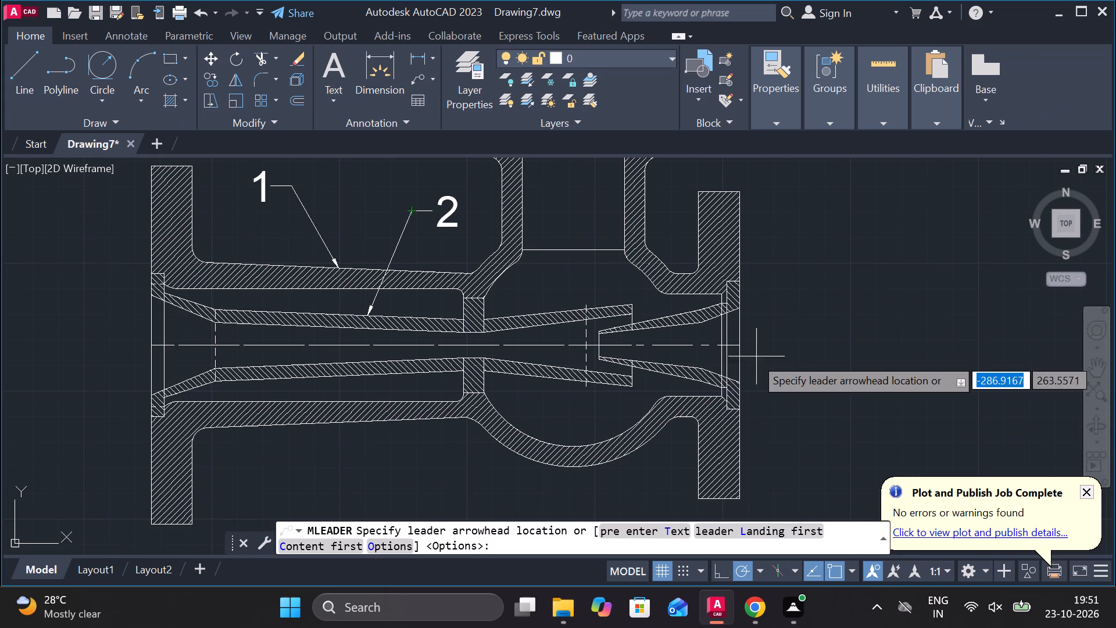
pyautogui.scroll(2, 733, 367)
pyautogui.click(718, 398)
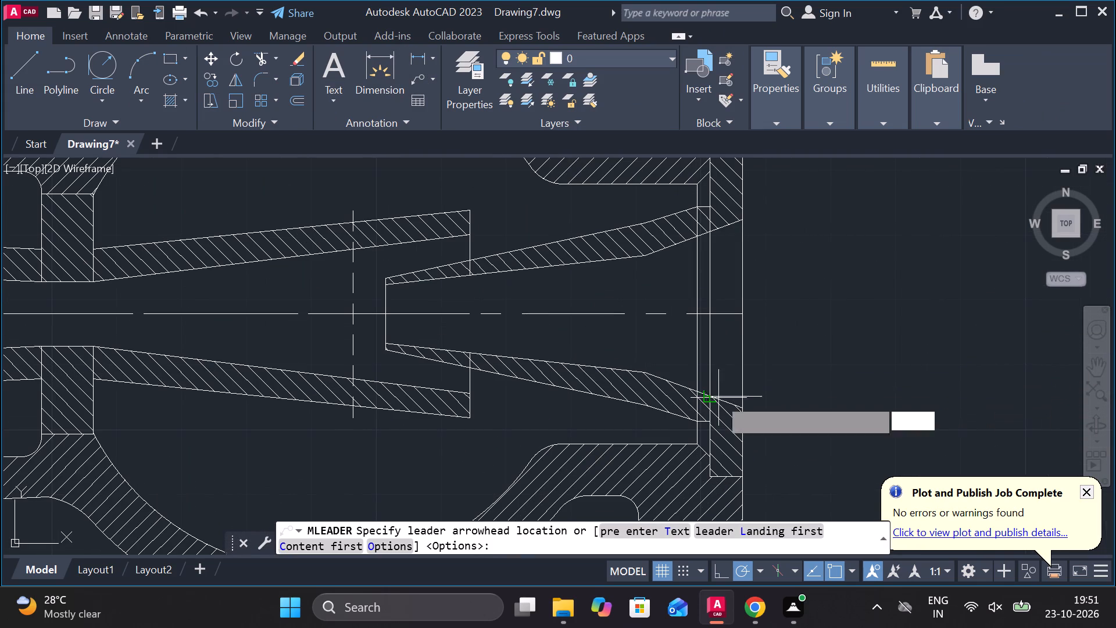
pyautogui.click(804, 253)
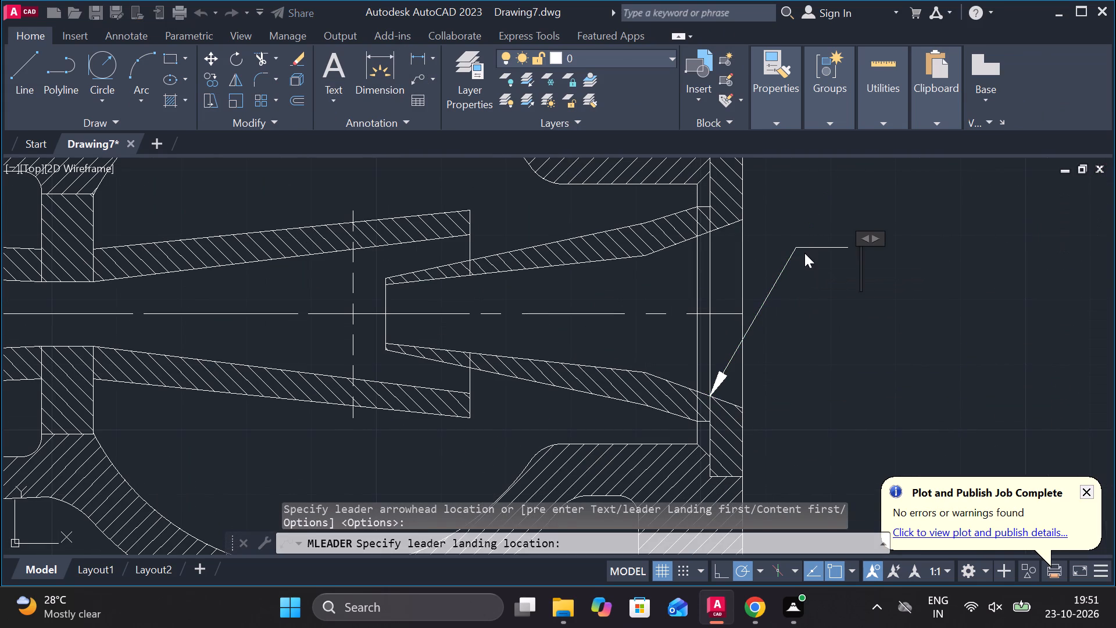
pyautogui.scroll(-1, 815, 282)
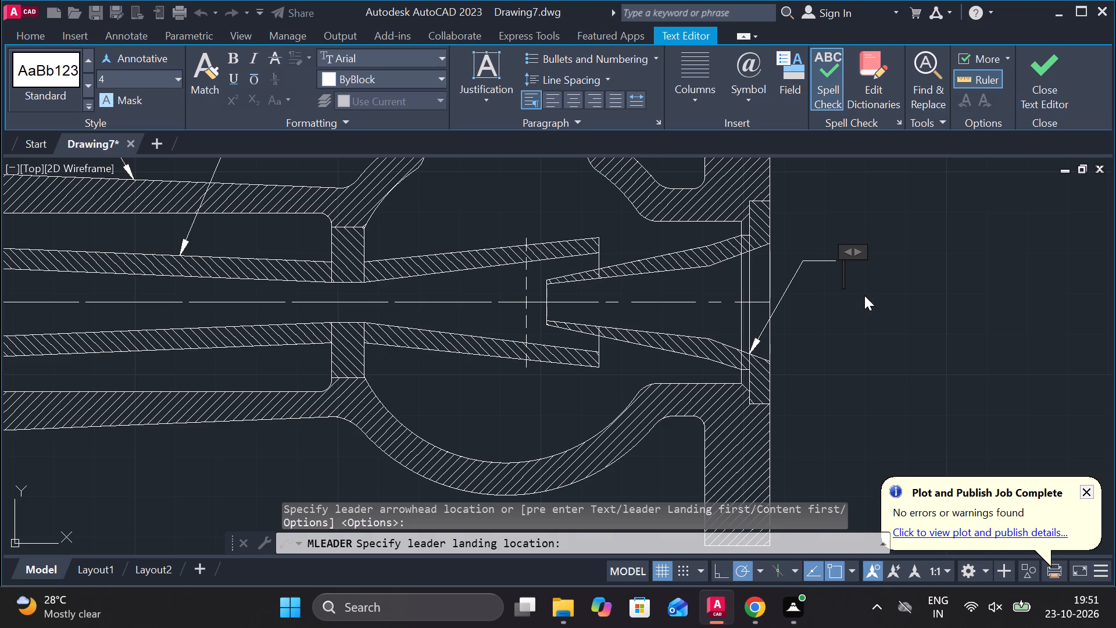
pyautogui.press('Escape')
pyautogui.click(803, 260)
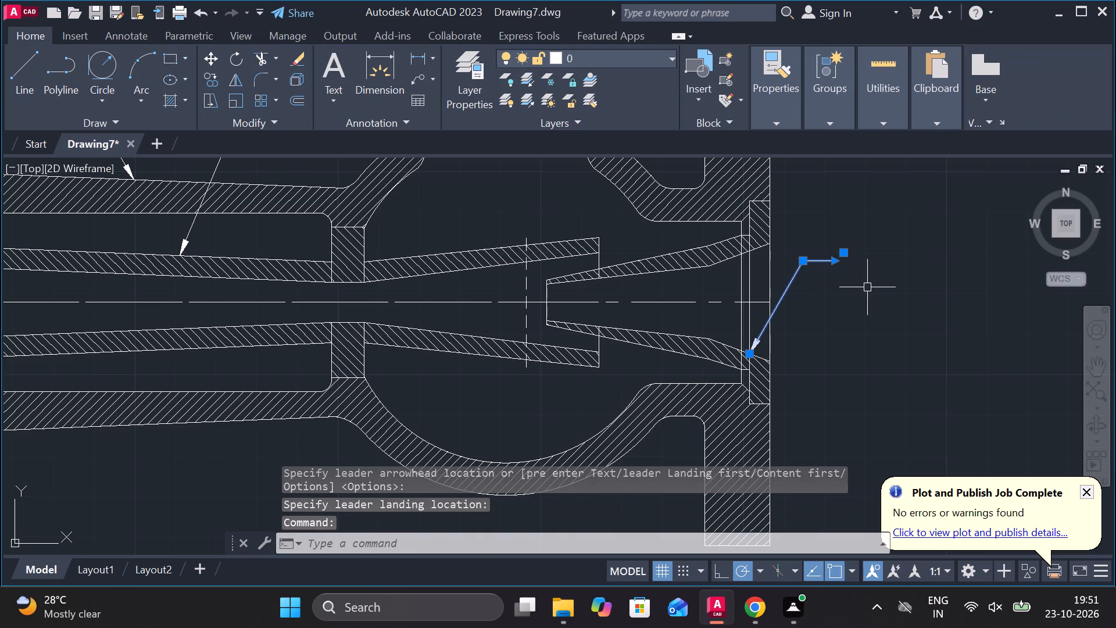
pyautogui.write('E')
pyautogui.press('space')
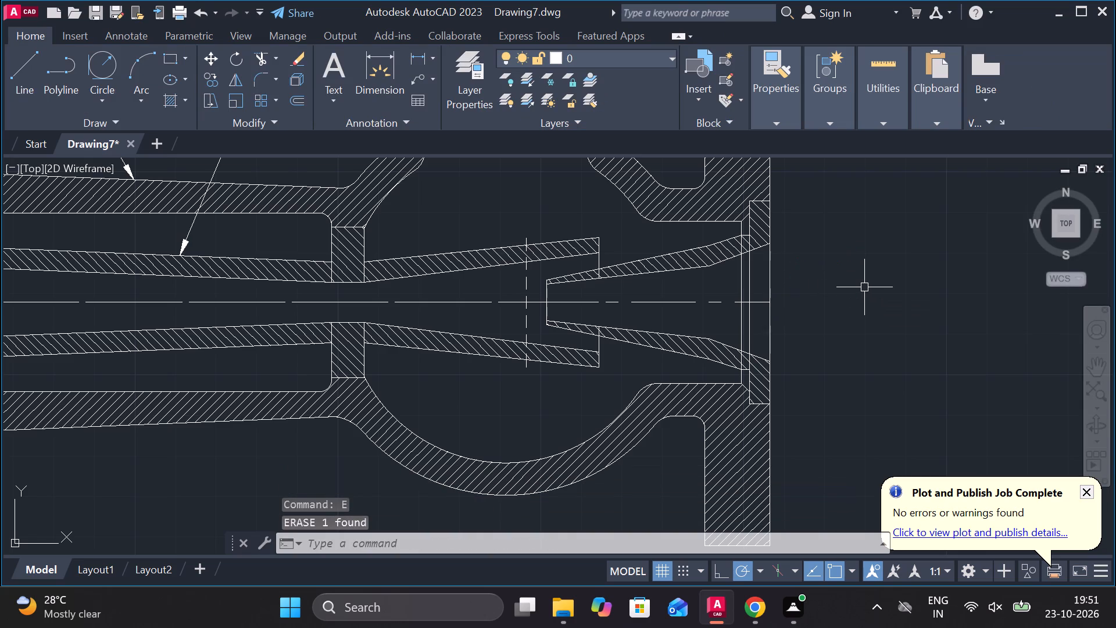
# Trim the two vertical lines crossing the flanged cone's bore near its flange in the assembly view.
pyautogui.write('TR')
pyautogui.press('space')
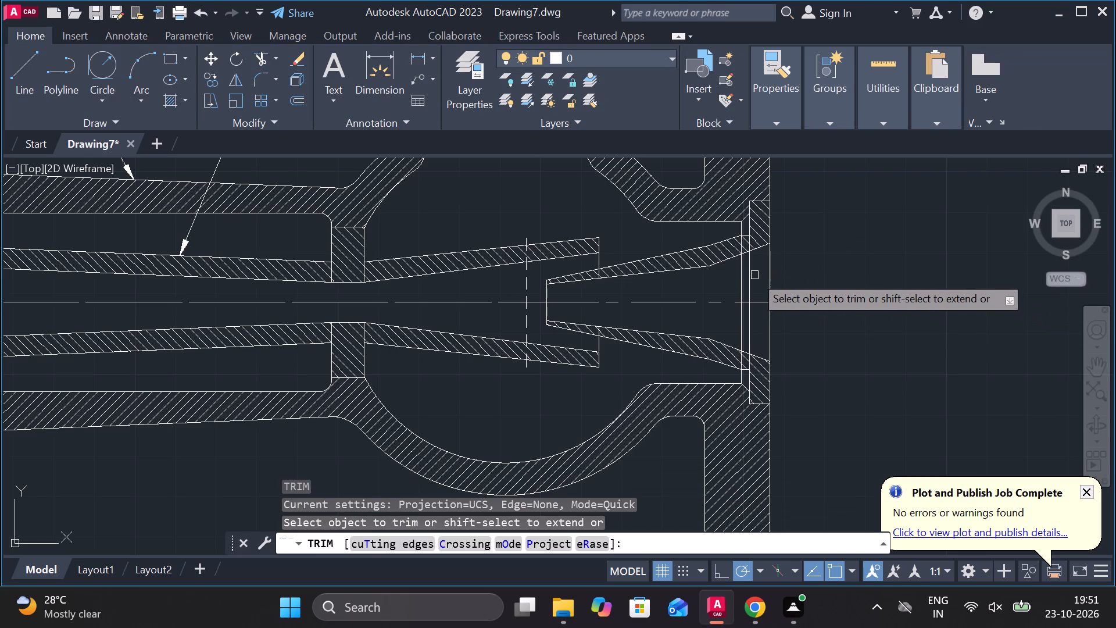
pyautogui.click(754, 275)
pyautogui.click(706, 289)
pyautogui.click(746, 317)
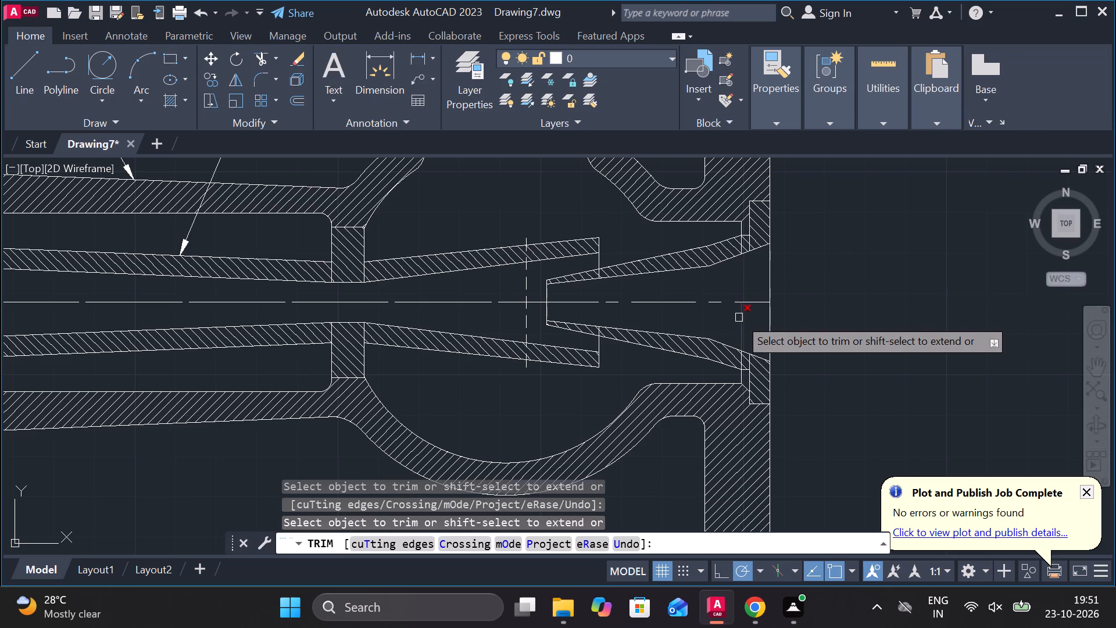
pyautogui.click(738, 317)
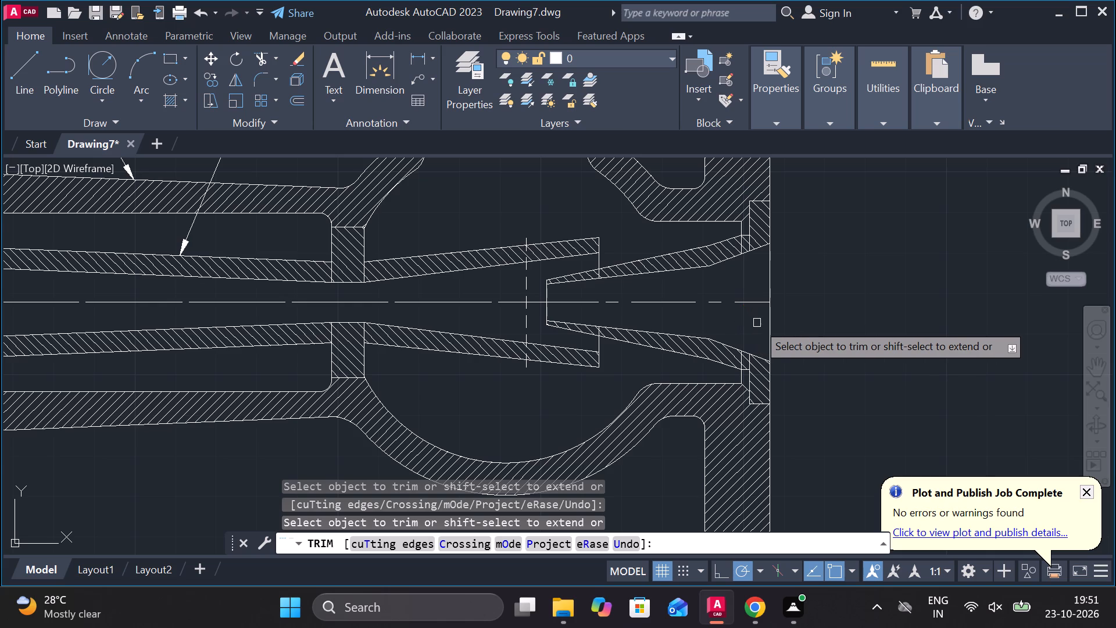
pyautogui.scroll(1, 757, 323)
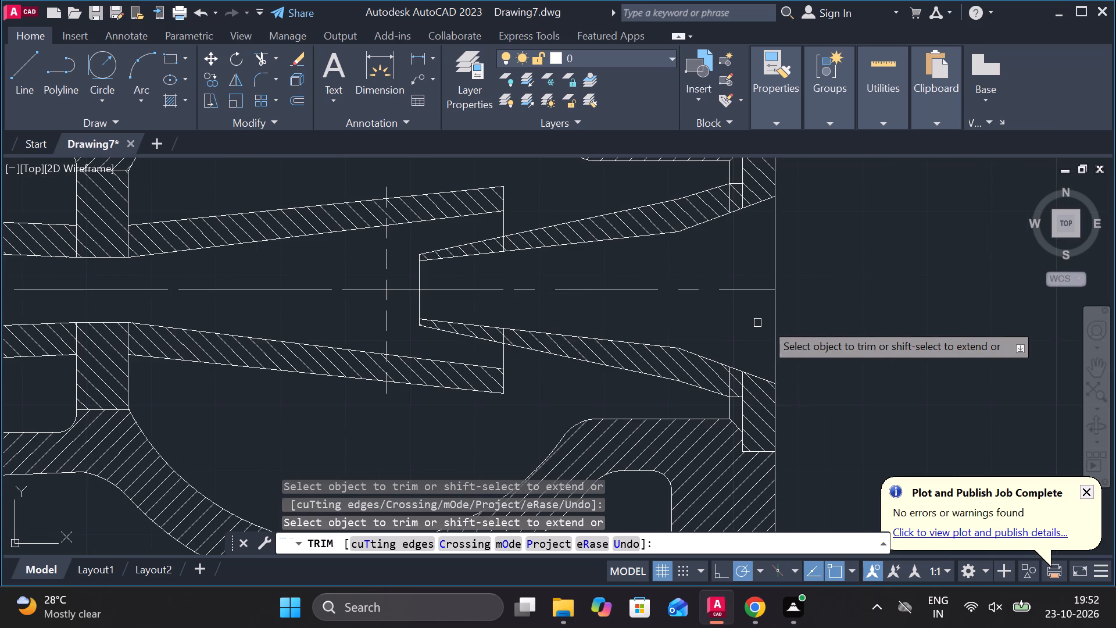
pyautogui.scroll(-1, 867, 314)
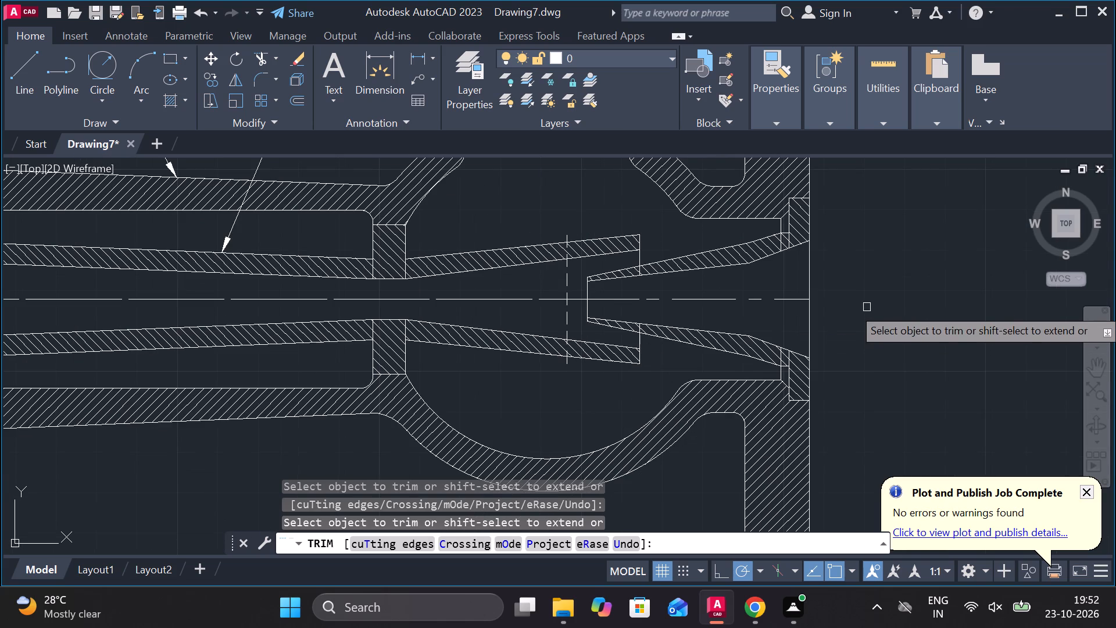
pyautogui.press('Escape')
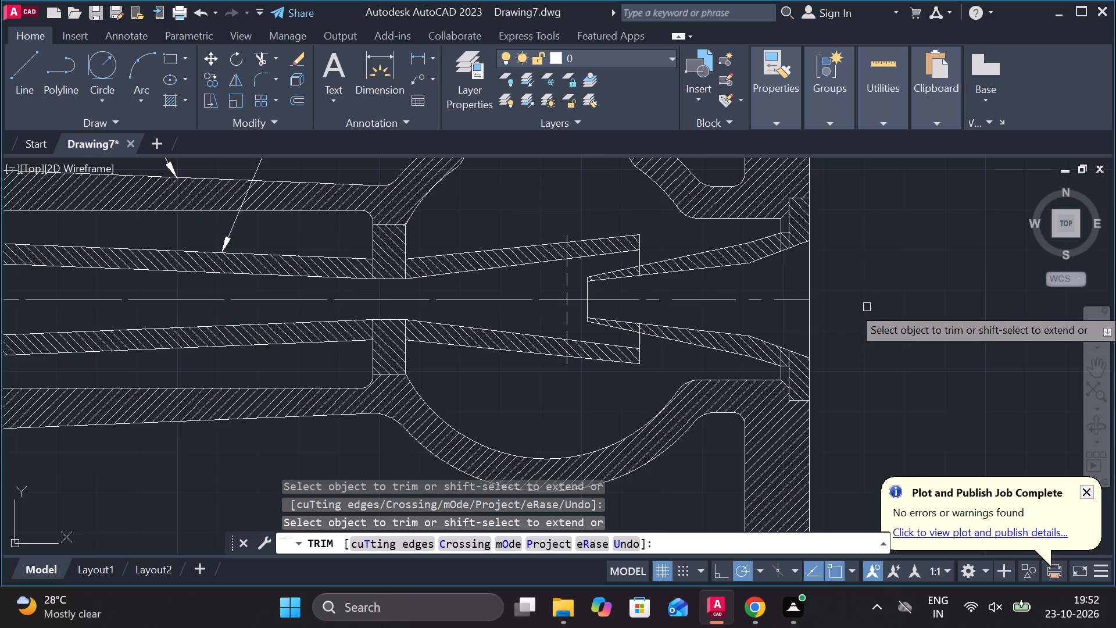
# Add a multileader labelled 3 with text height 12 to the flanged cone's lower wall at the flange in the assembly view.
pyautogui.click(414, 83)
pyautogui.click(797, 341)
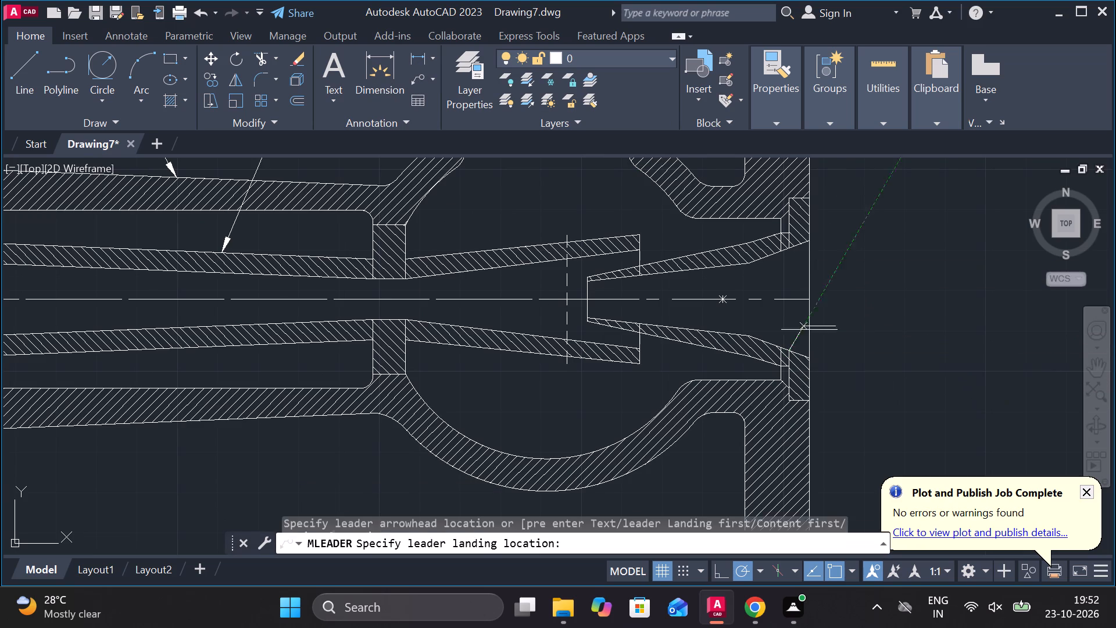
pyautogui.click(868, 253)
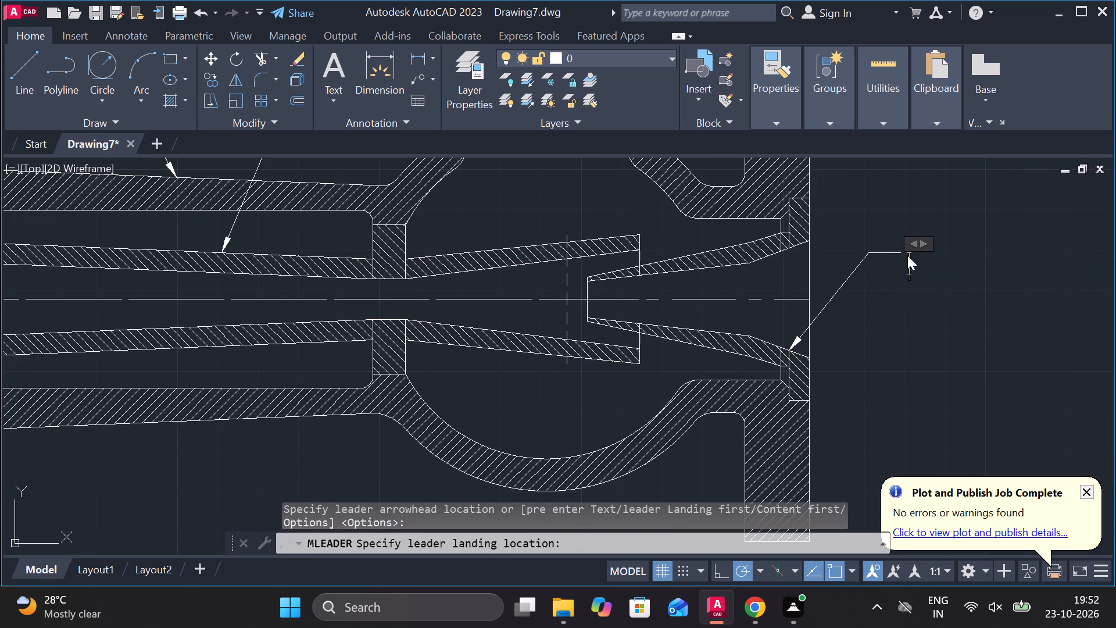
pyautogui.click(127, 81)
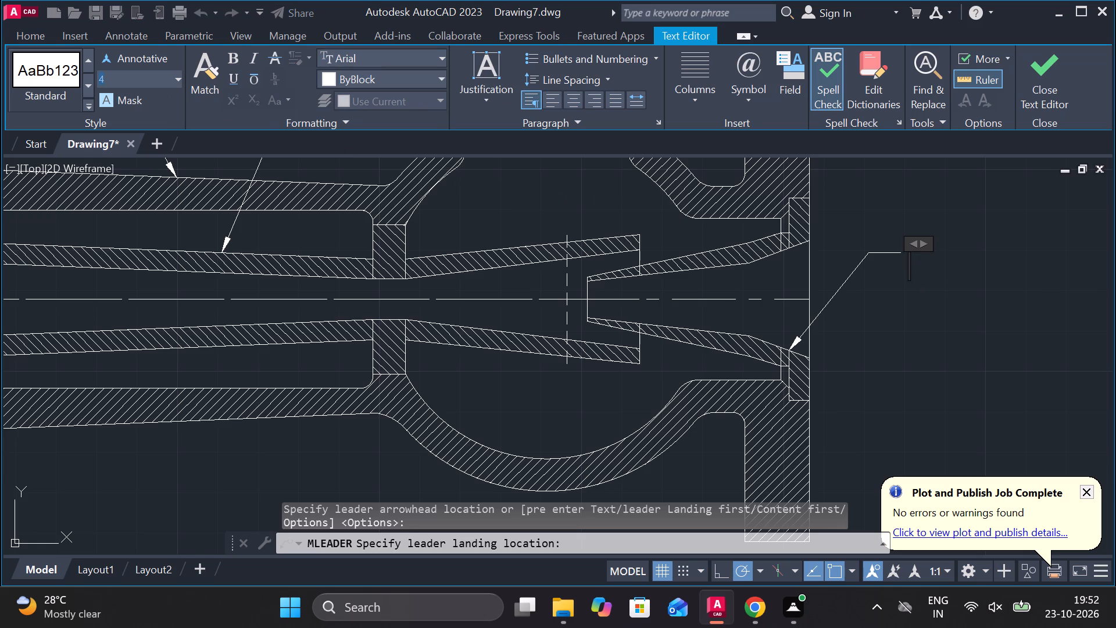
pyautogui.write('12')
pyautogui.press('Return')
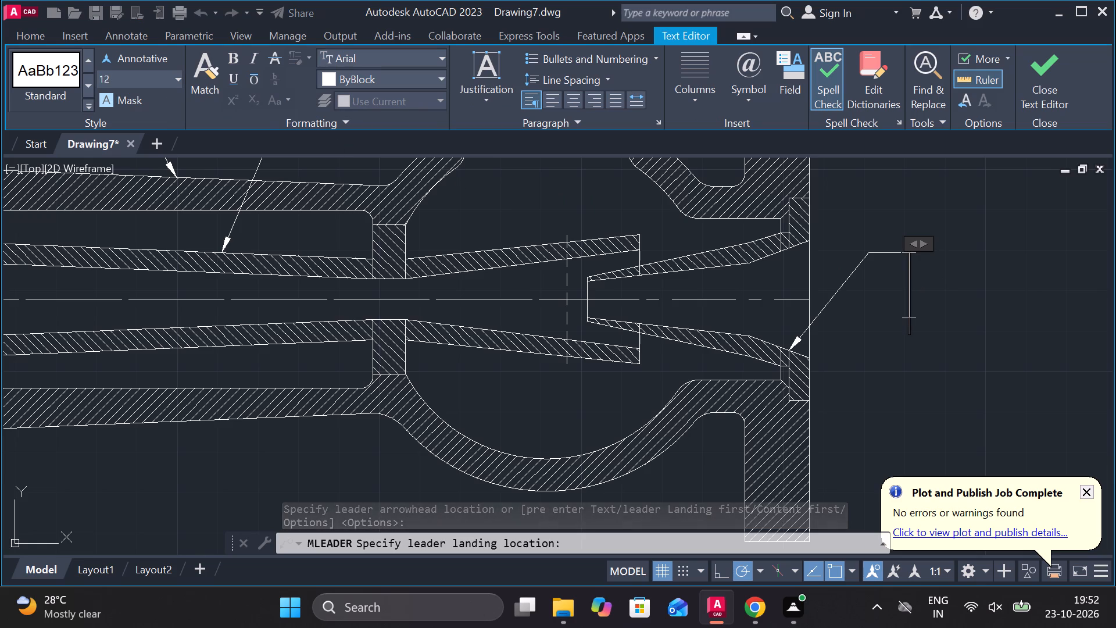
pyautogui.press('3')
pyautogui.click(1061, 80)
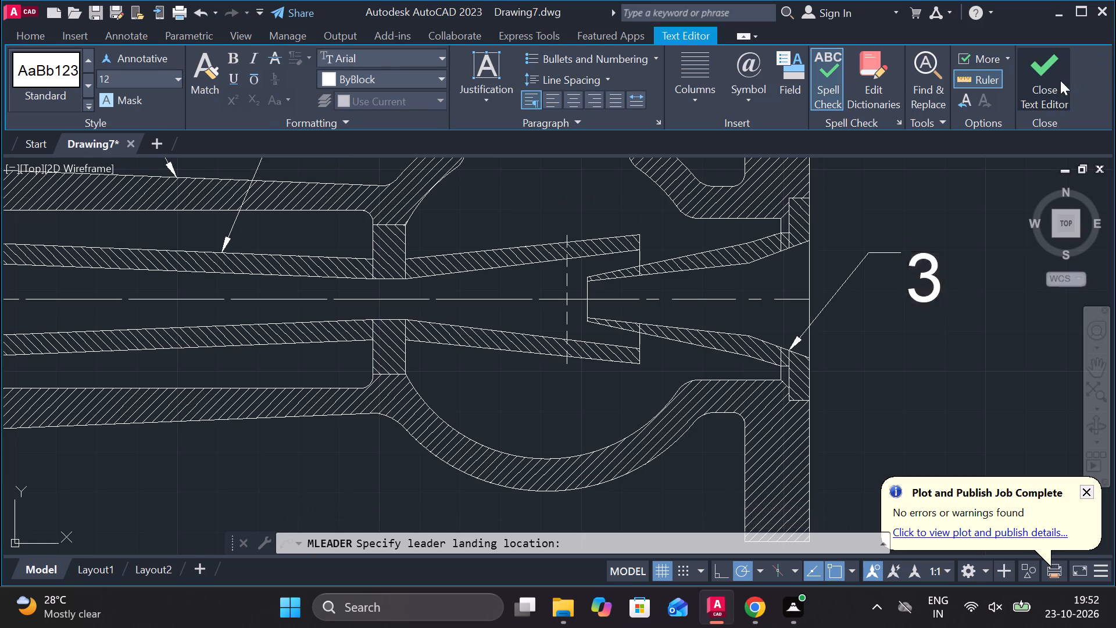
# Move the whole assembly view with its numbered leaders to directly above the dimensioned valve body view.
pyautogui.scroll(-4, 964, 310)
pyautogui.click(619, 153)
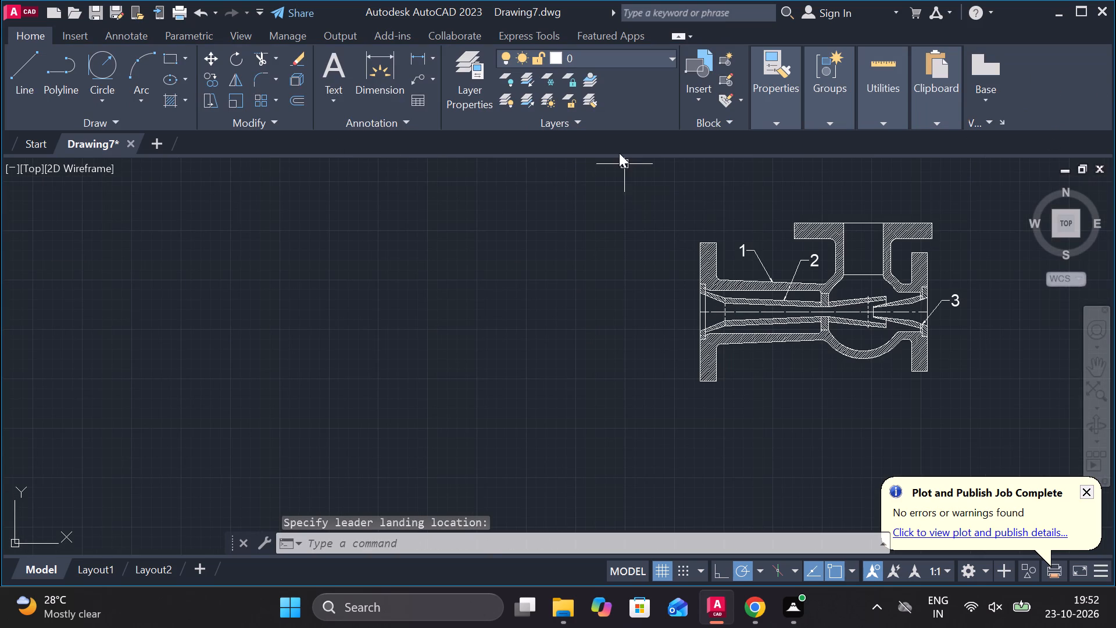
pyautogui.moveTo(619, 161); pyautogui.dragTo(638, 174)
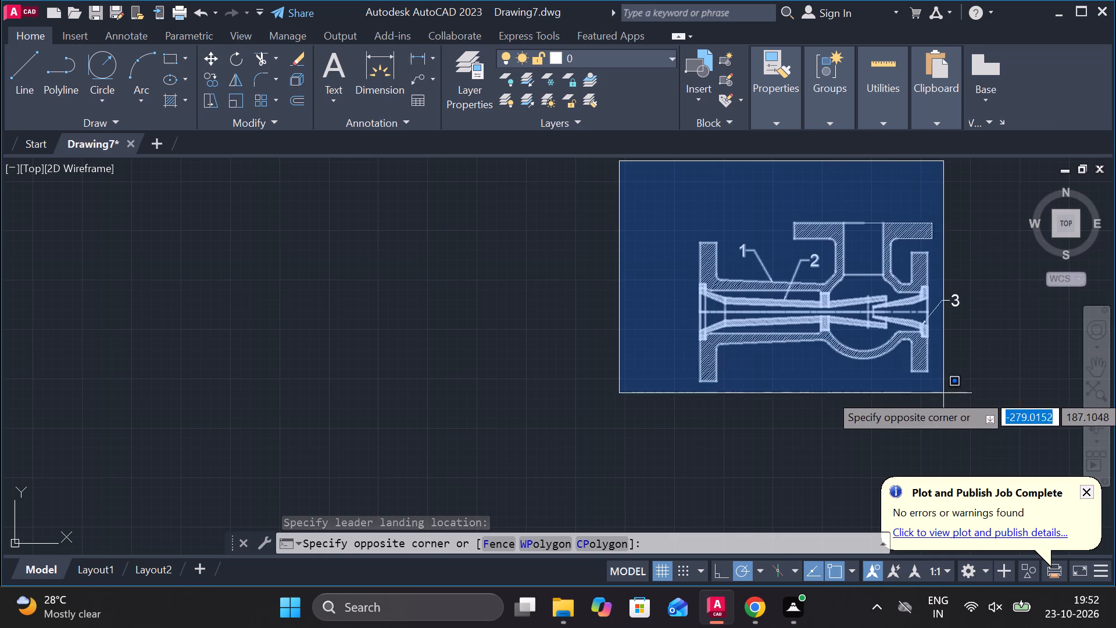
pyautogui.click(981, 414)
pyautogui.press('m')
pyautogui.press('Return')
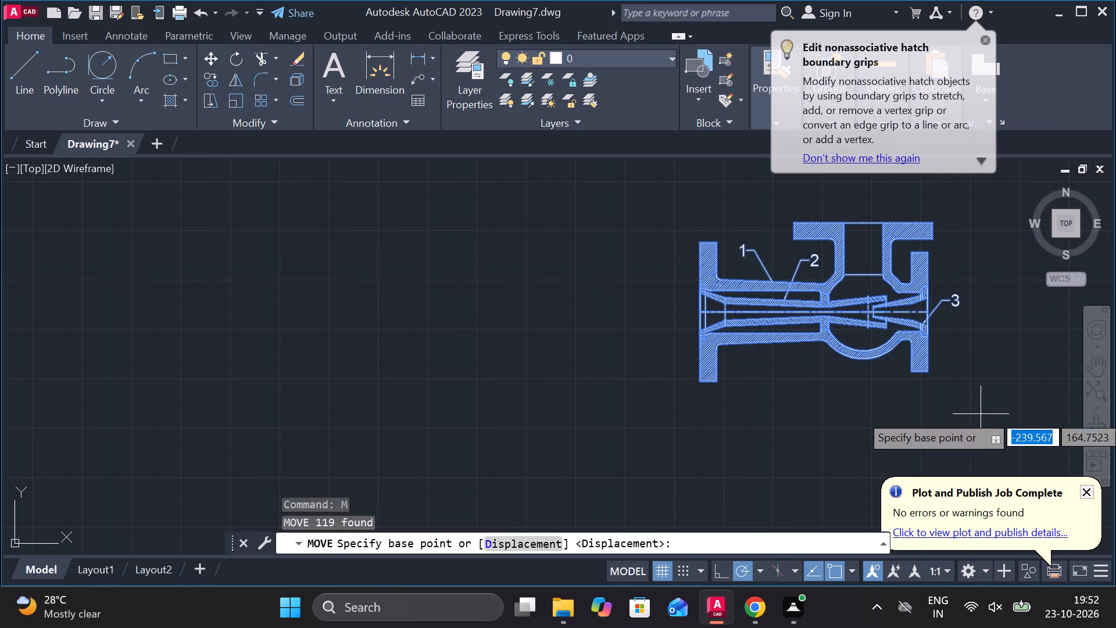
pyautogui.click(893, 404)
pyautogui.scroll(-2, 893, 404)
pyautogui.moveTo(891, 404); pyautogui.dragTo(425, 283, button='middle')
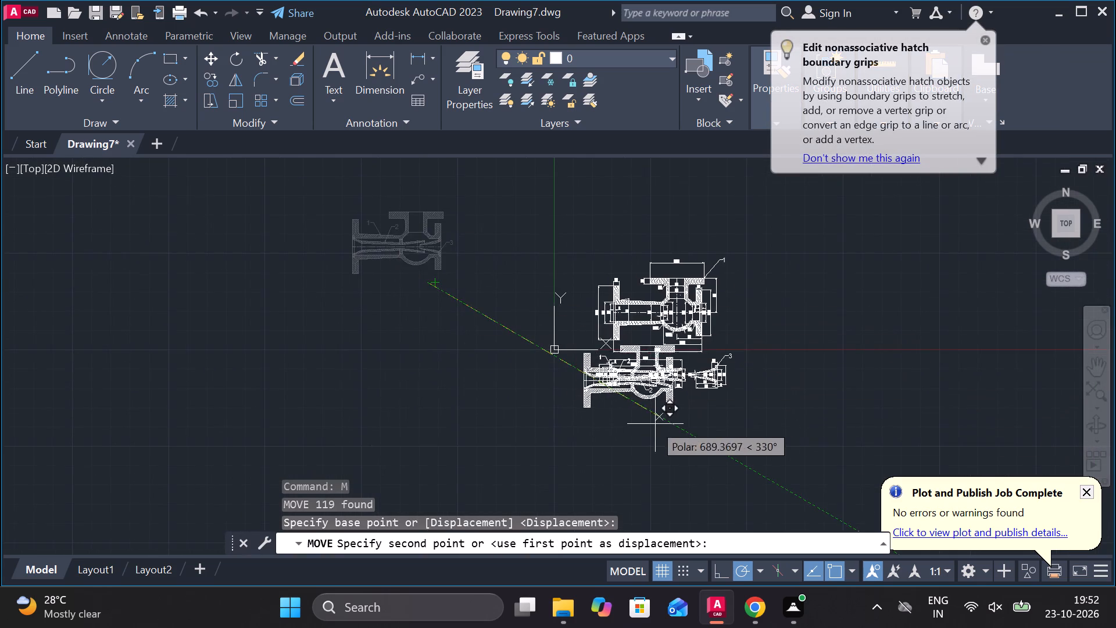
pyautogui.scroll(1, 664, 424)
pyautogui.scroll(2, 845, 338)
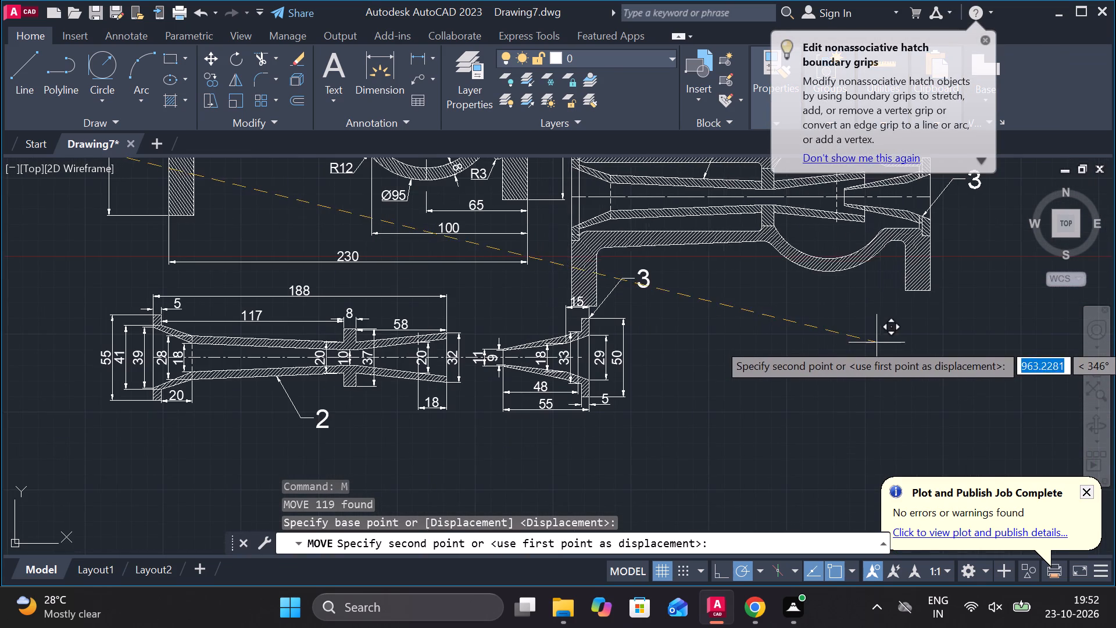
pyautogui.moveTo(877, 342); pyautogui.dragTo(838, 388, button='middle')
pyautogui.moveTo(886, 345); pyautogui.dragTo(933, 453, button='middle')
pyautogui.scroll(-1, 921, 437)
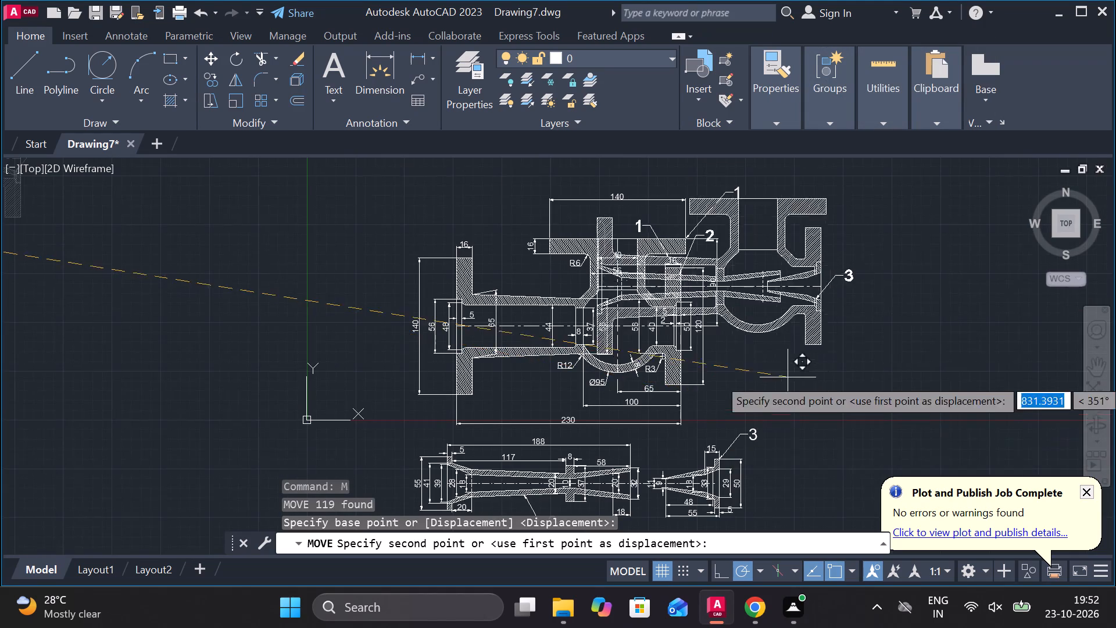
pyautogui.moveTo(788, 377); pyautogui.dragTo(810, 458, button='middle')
pyautogui.moveTo(691, 298); pyautogui.dragTo(681, 372, button='middle')
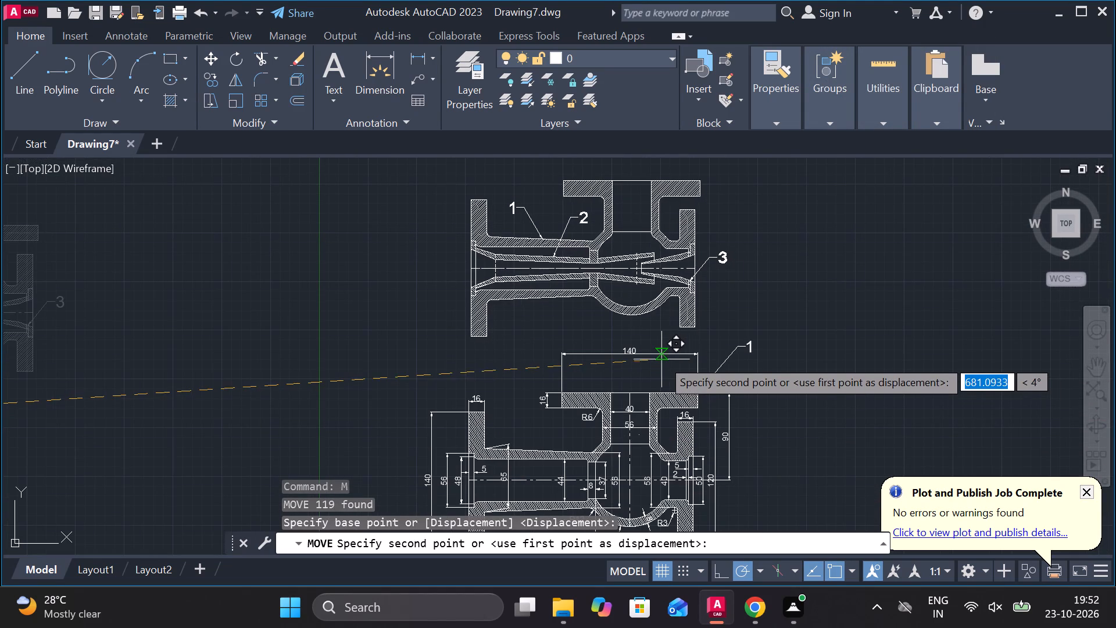
pyautogui.click(661, 348)
# Draw a rectangular frame about 481 by 629 around the assembly view and all the dimensioned part views.
pyautogui.scroll(-1, 780, 374)
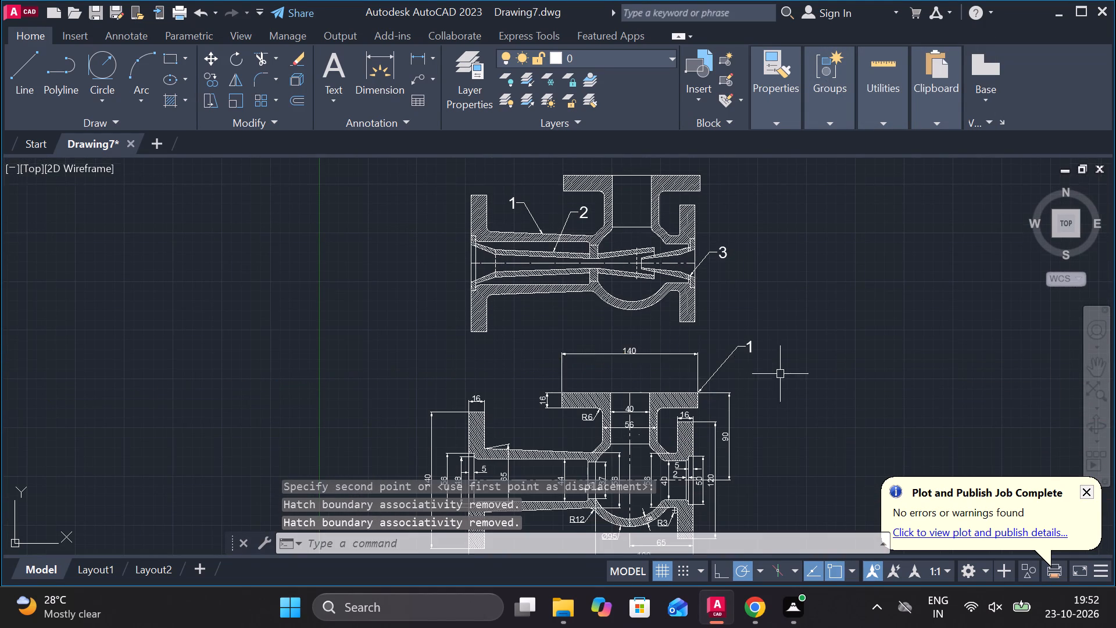
pyautogui.moveTo(808, 431); pyautogui.dragTo(807, 355, button='middle')
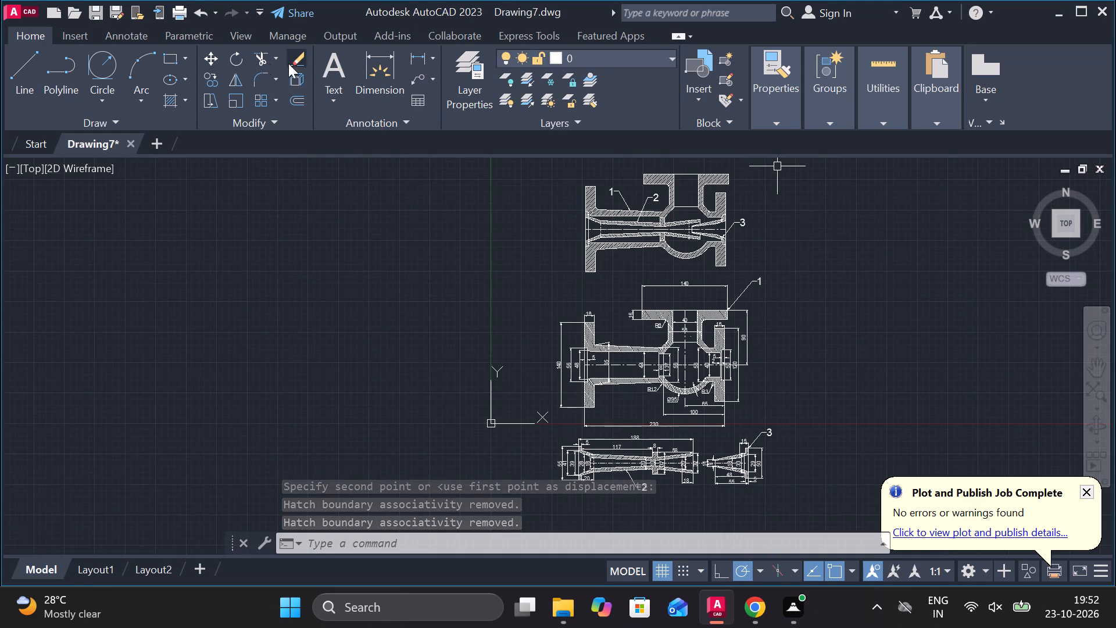
pyautogui.click(166, 58)
pyautogui.moveTo(444, 229); pyautogui.dragTo(447, 264, button='middle')
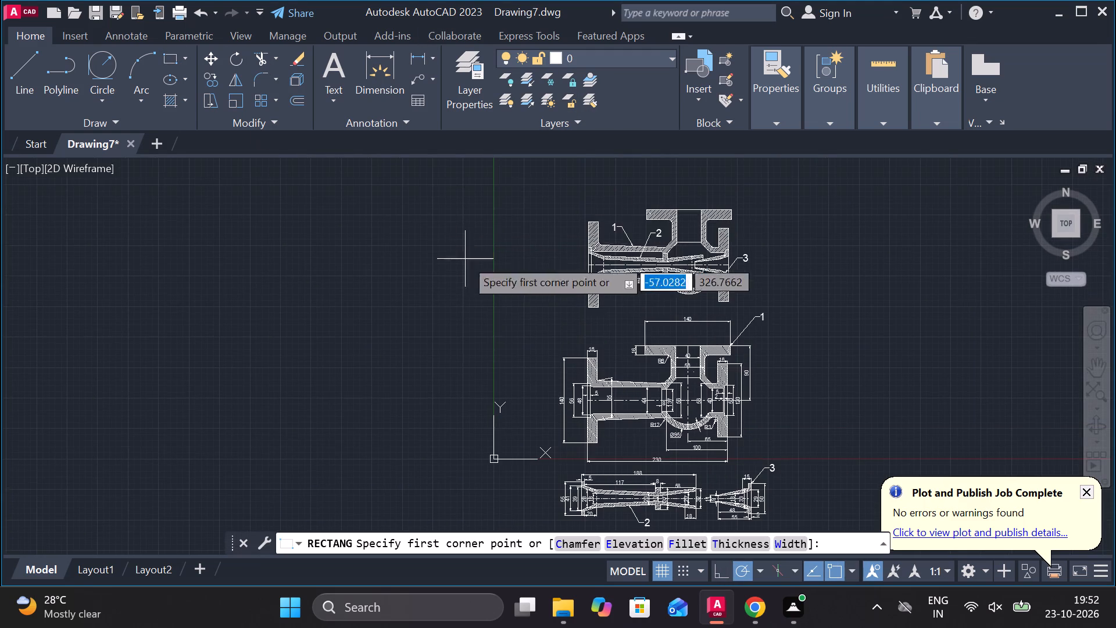
pyautogui.click(517, 176)
pyautogui.moveTo(808, 370); pyautogui.dragTo(783, 229, button='middle')
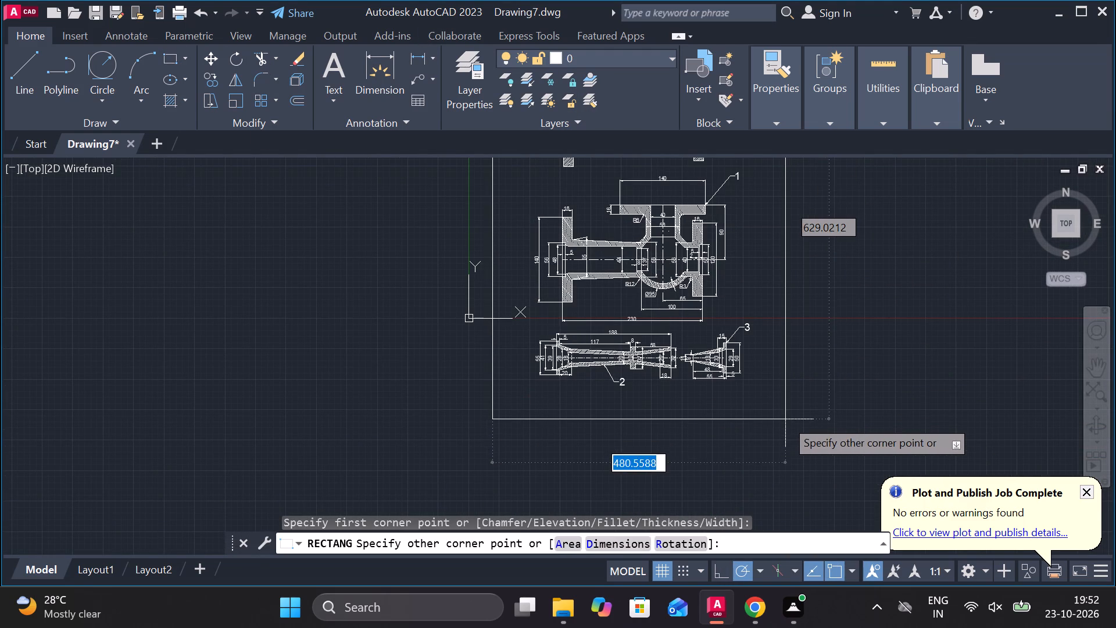
pyautogui.click(785, 419)
pyautogui.moveTo(818, 302); pyautogui.dragTo(829, 447, button='middle')
pyautogui.moveTo(770, 230); pyautogui.dragTo(817, 304, button='middle')
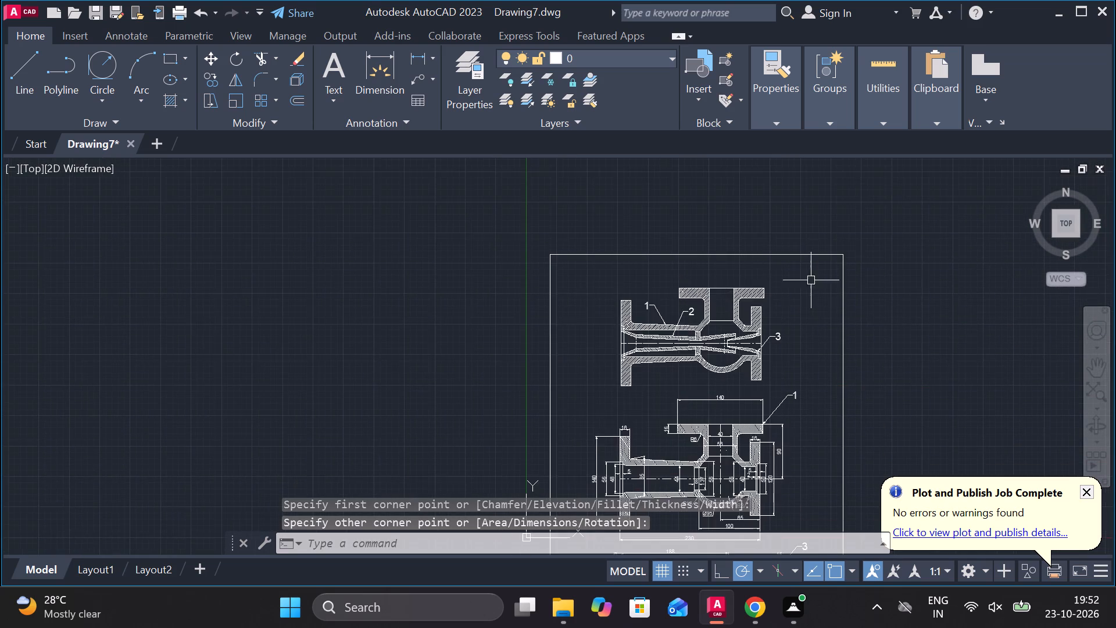
# Add the multiline text title WATER ELEVATOR with text height 15 above the assembly view, inside the frame.
pyautogui.scroll(2, 782, 263)
pyautogui.write('MT')
pyautogui.press('Return')
pyautogui.scroll(2, 573, 272)
pyautogui.click(350, 223)
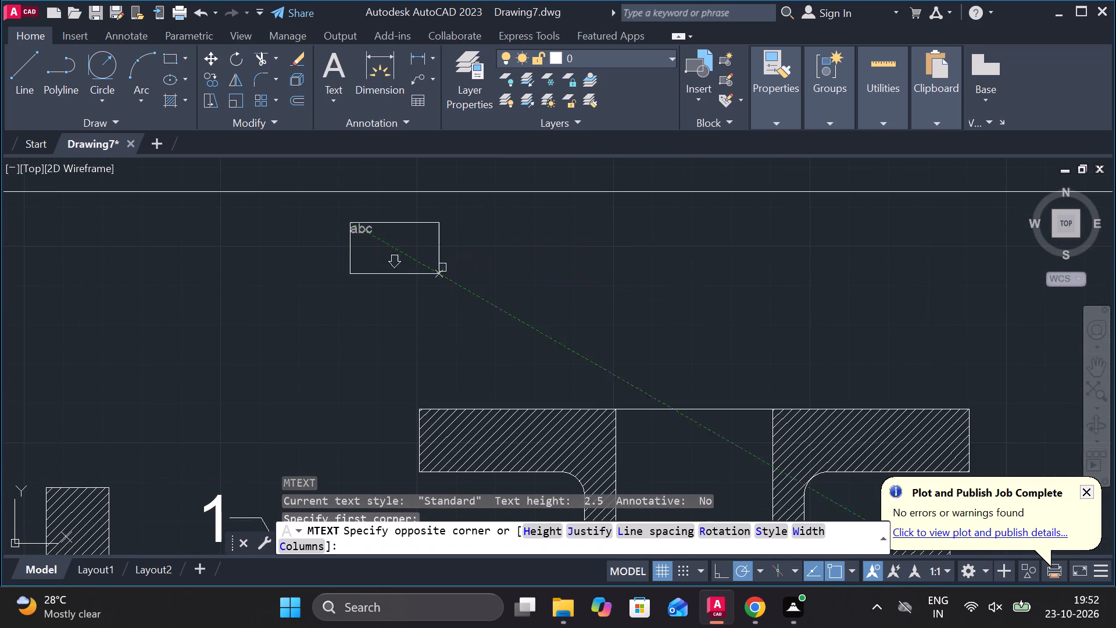
pyautogui.click(931, 343)
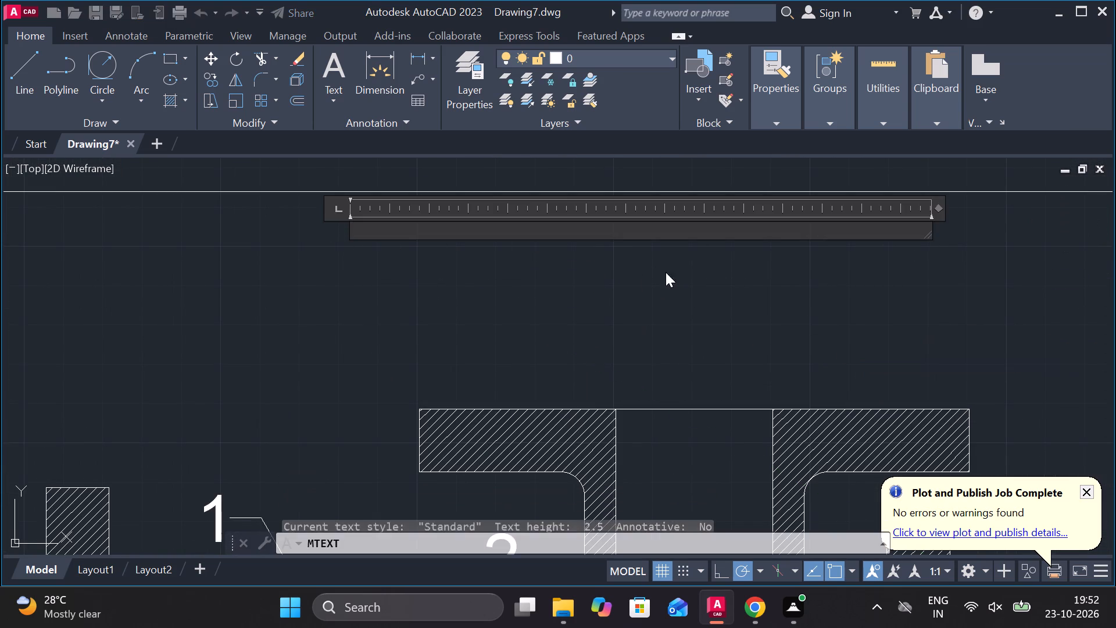
pyautogui.click(134, 74)
pyautogui.press('1')
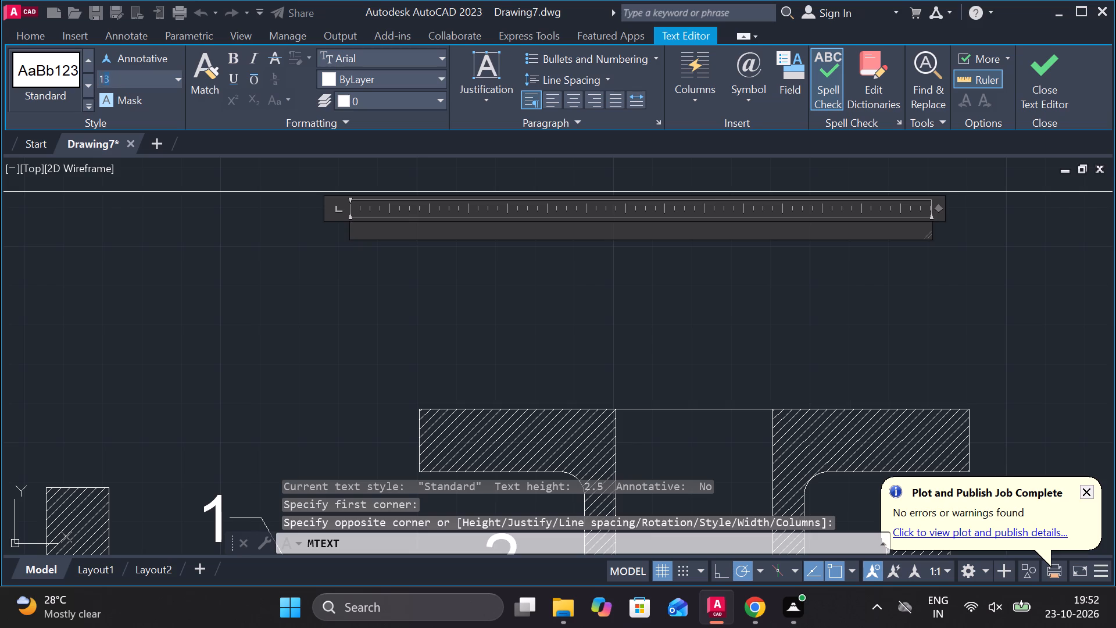
pyautogui.press('4')
pyautogui.press('BackSpace')
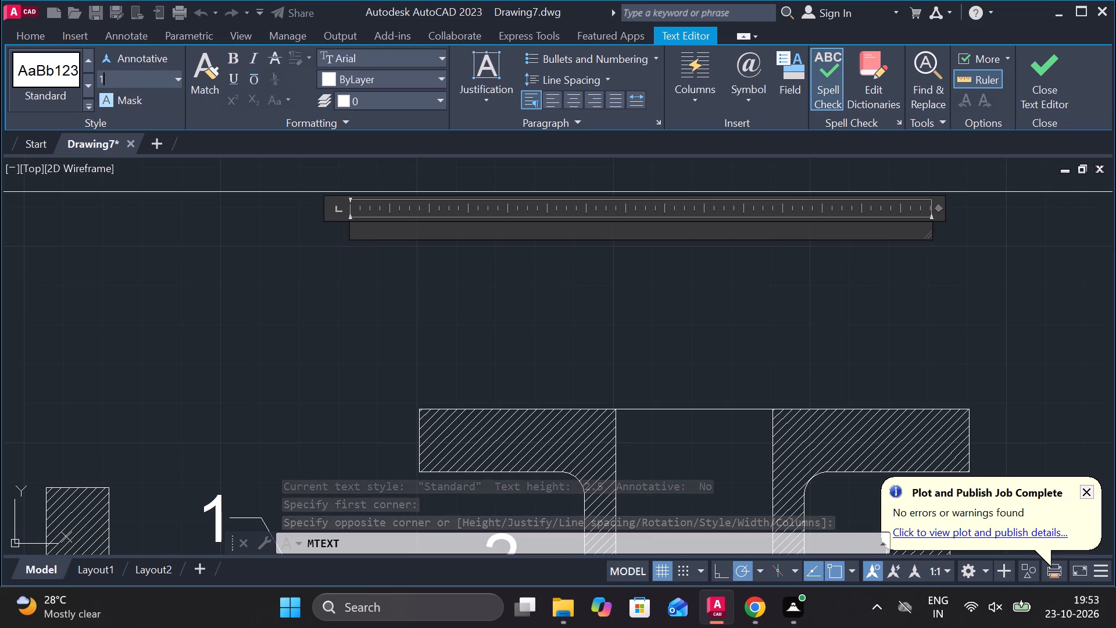
pyautogui.press('5')
pyautogui.press('Return')
pyautogui.write('WATERV')
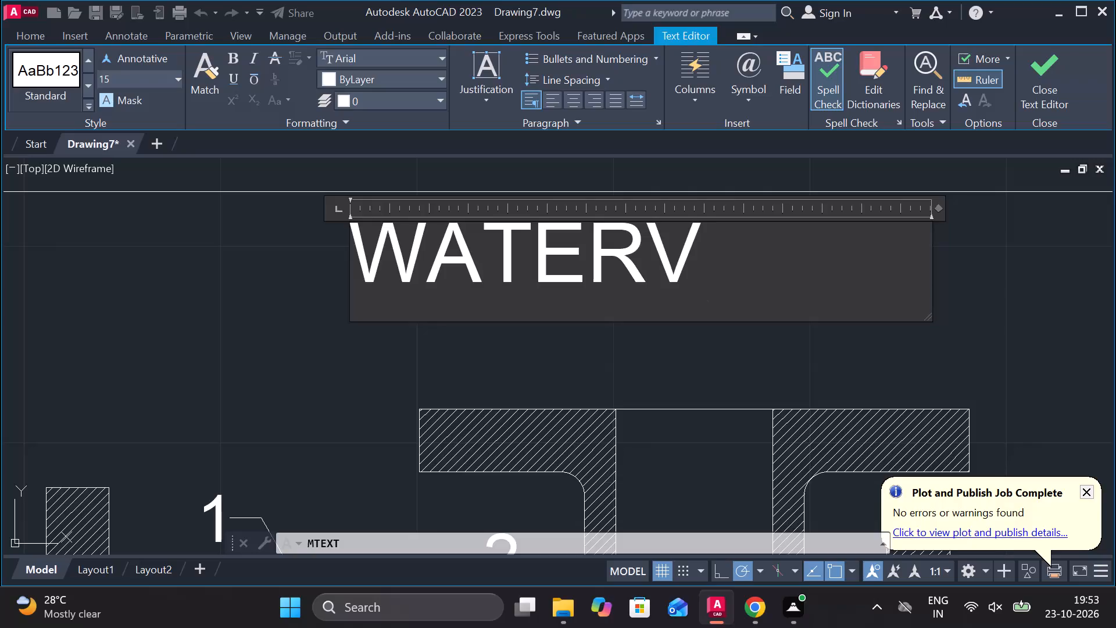
pyautogui.press('BackSpace')
pyautogui.press('space')
pyautogui.write('ELEVATO')
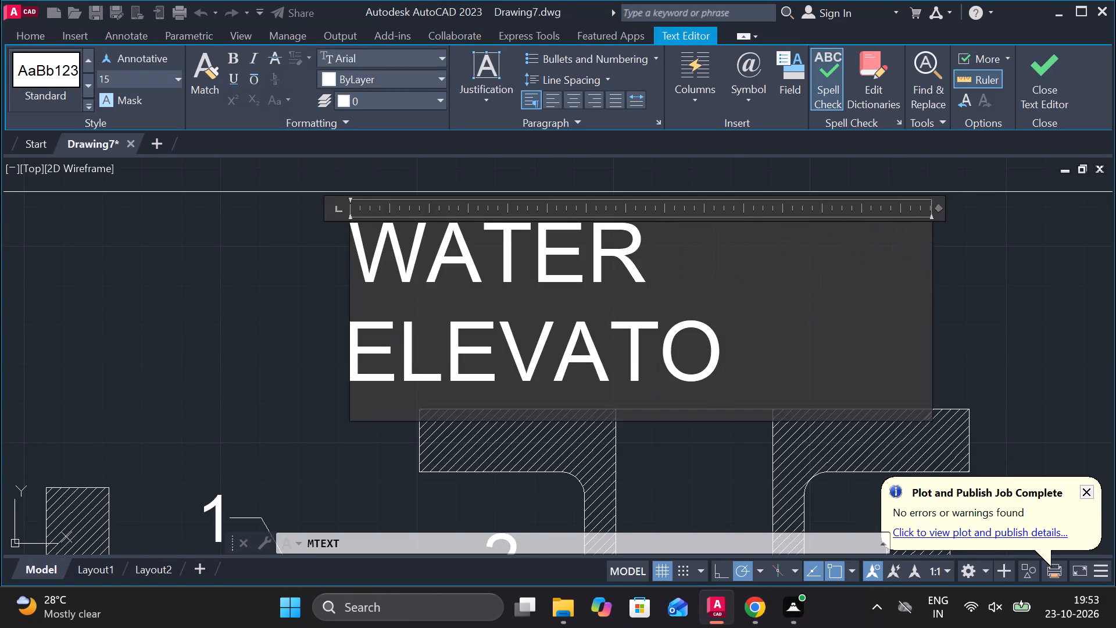
pyautogui.press('r')
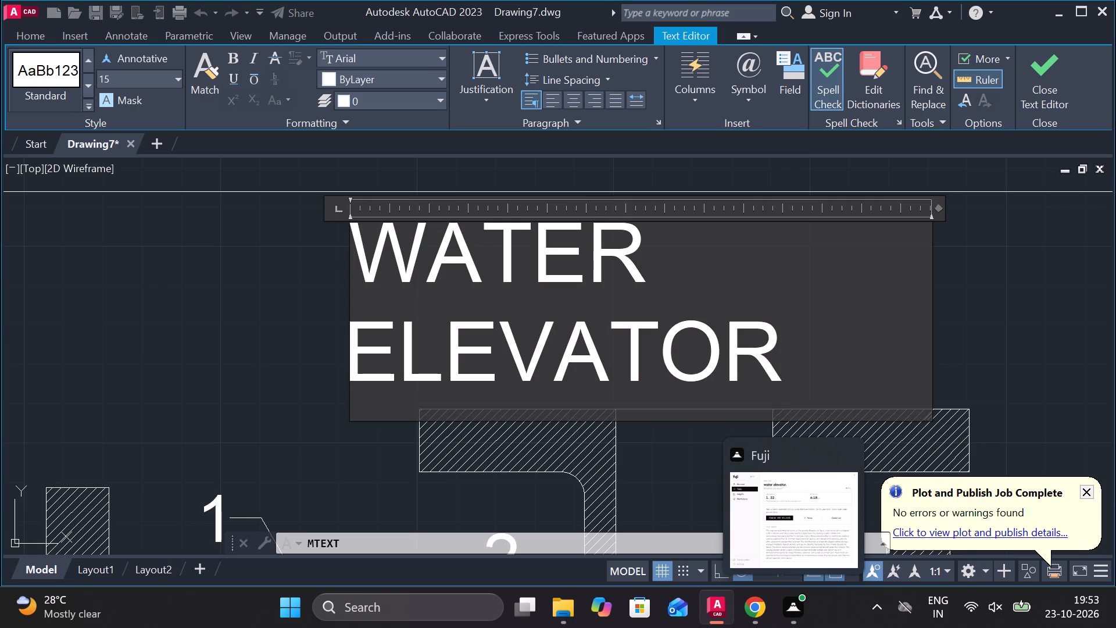
pyautogui.click(928, 274)
pyautogui.moveTo(928, 274); pyautogui.dragTo(939, 276)
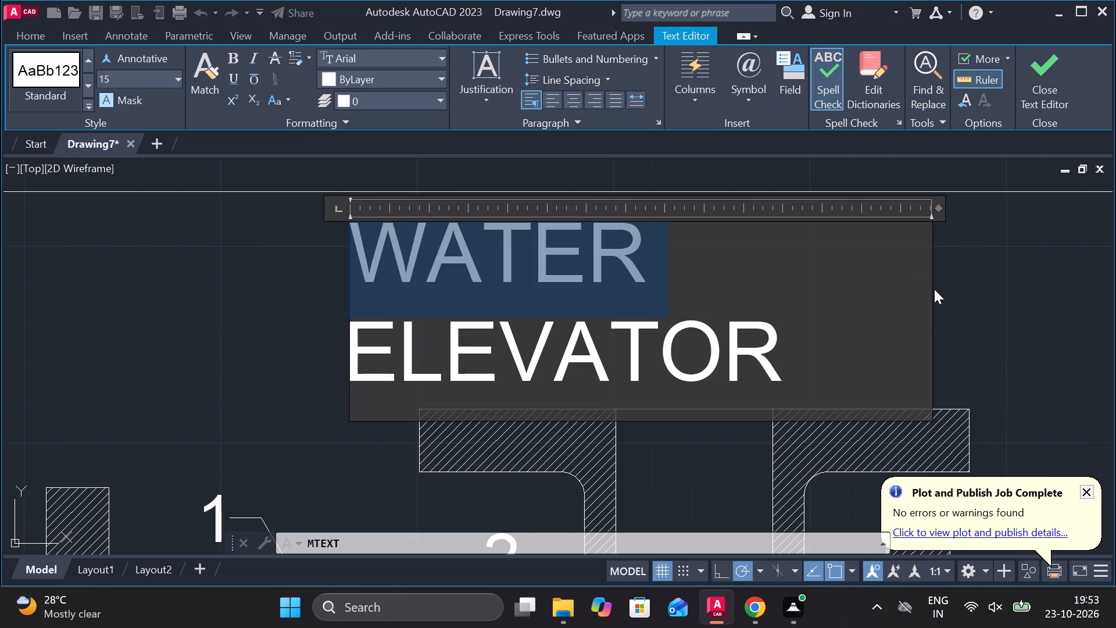
pyautogui.click(929, 299)
pyautogui.moveTo(953, 299); pyautogui.dragTo(1003, 297)
# Widen the title's text box so WATER ELEVATOR fits on a single line.
pyautogui.scroll(-2, 683, 392)
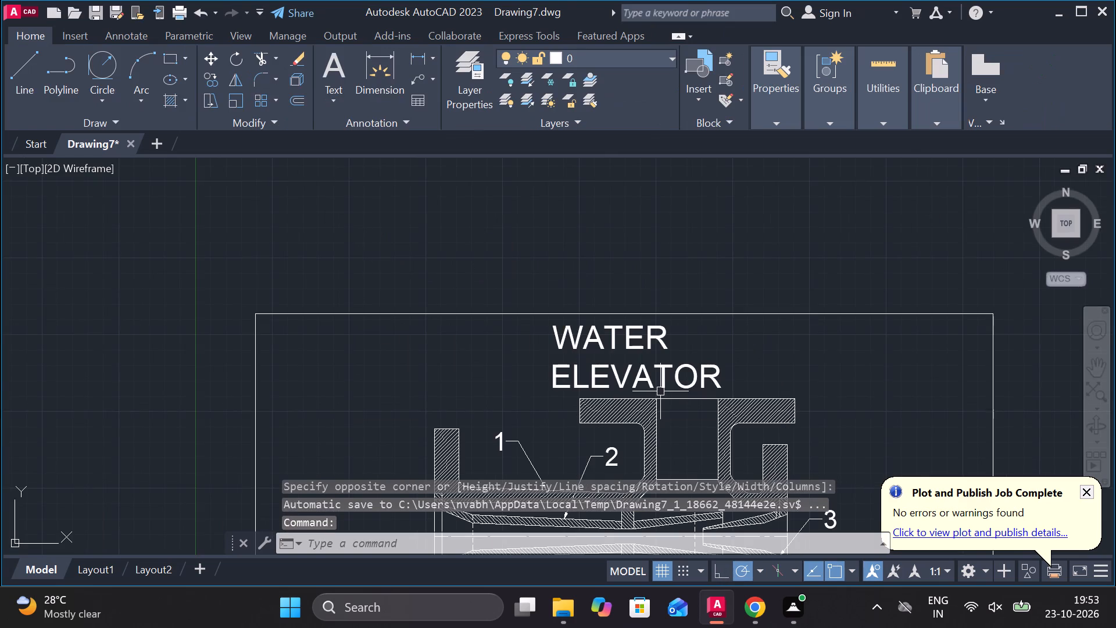
pyautogui.click(658, 386)
pyautogui.doubleClick(707, 370)
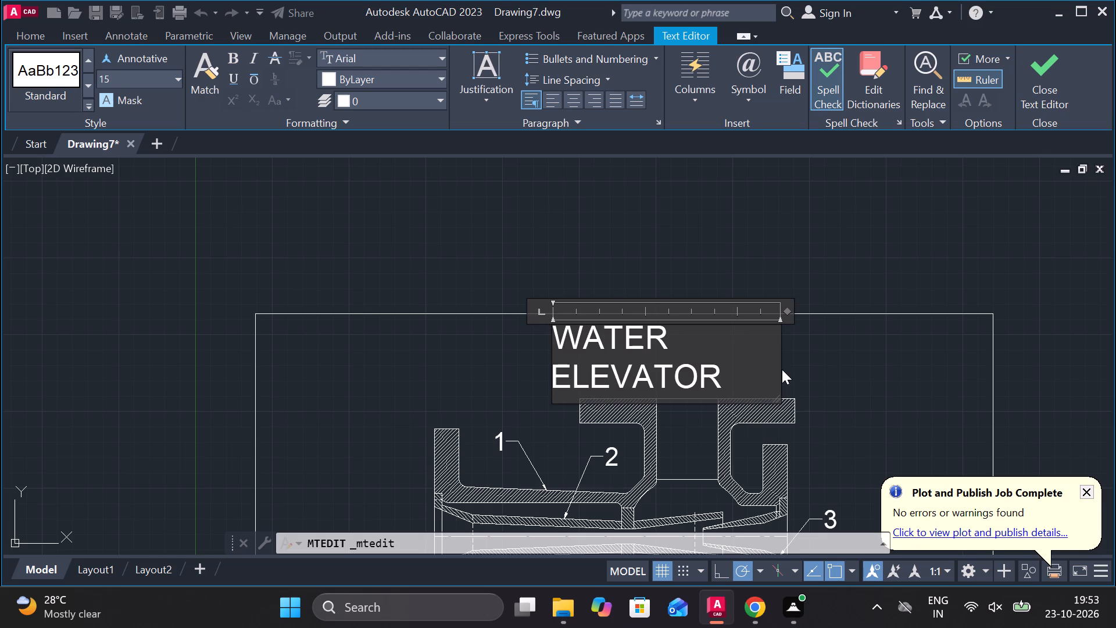
pyautogui.moveTo(780, 364); pyautogui.dragTo(907, 369)
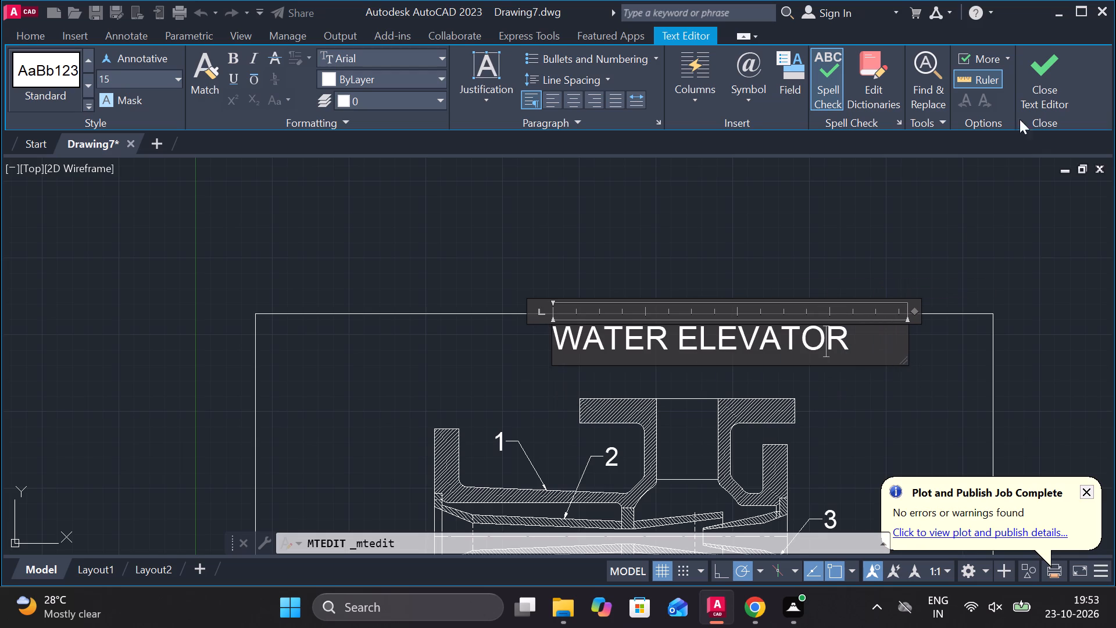
pyautogui.click(1045, 60)
# Move the WATER ELEVATOR title to sit centred between the frame's top edge and the assembly view.
pyautogui.click(755, 336)
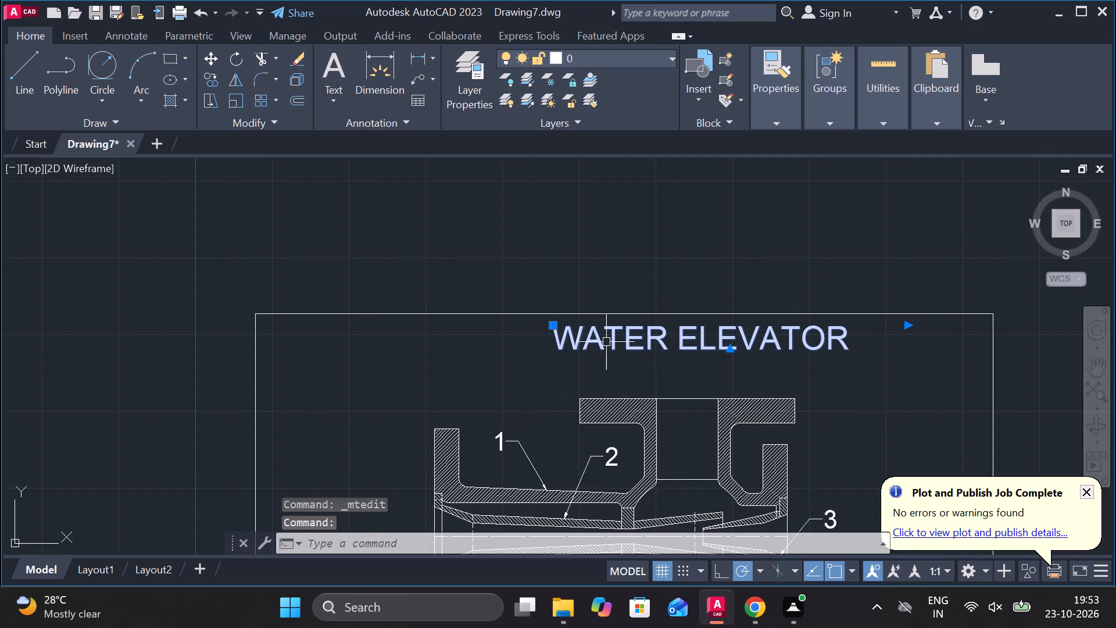
pyautogui.click(550, 327)
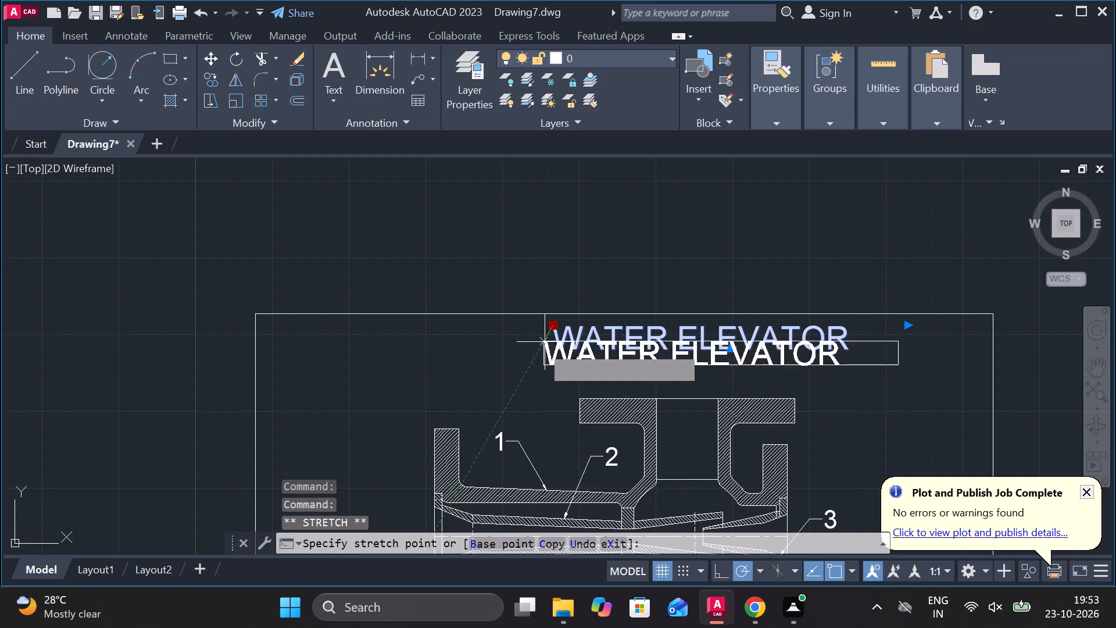
pyautogui.click(493, 343)
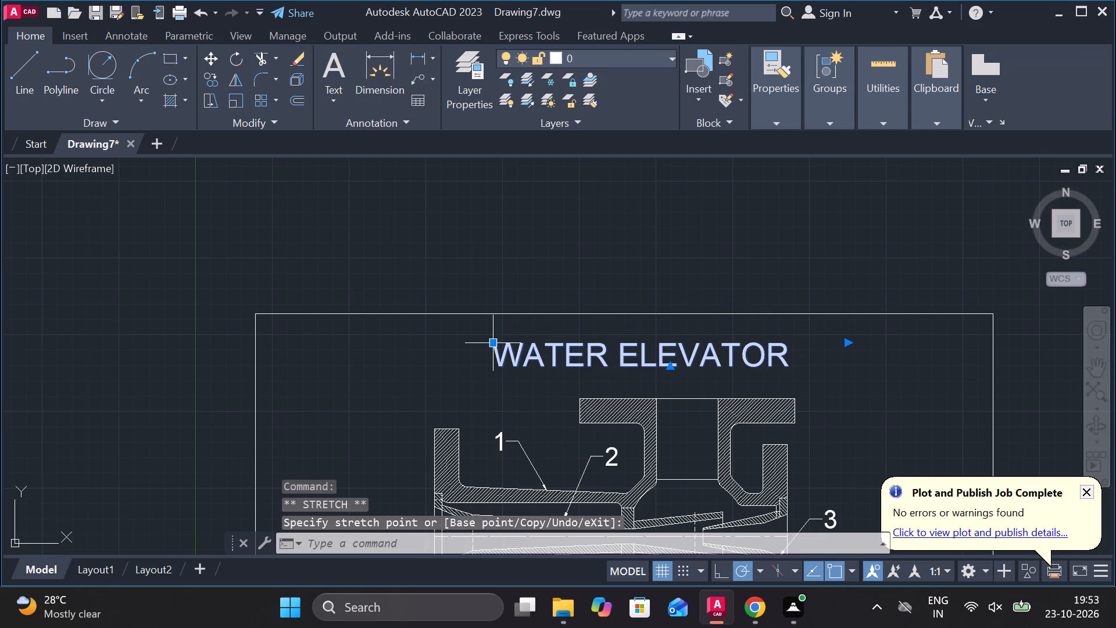
pyautogui.press('Escape')
# Save the drawing in Documents under the file name WATER ELEVATOR.
pyautogui.scroll(-2, 907, 476)
pyautogui.scroll(-1, 845, 396)
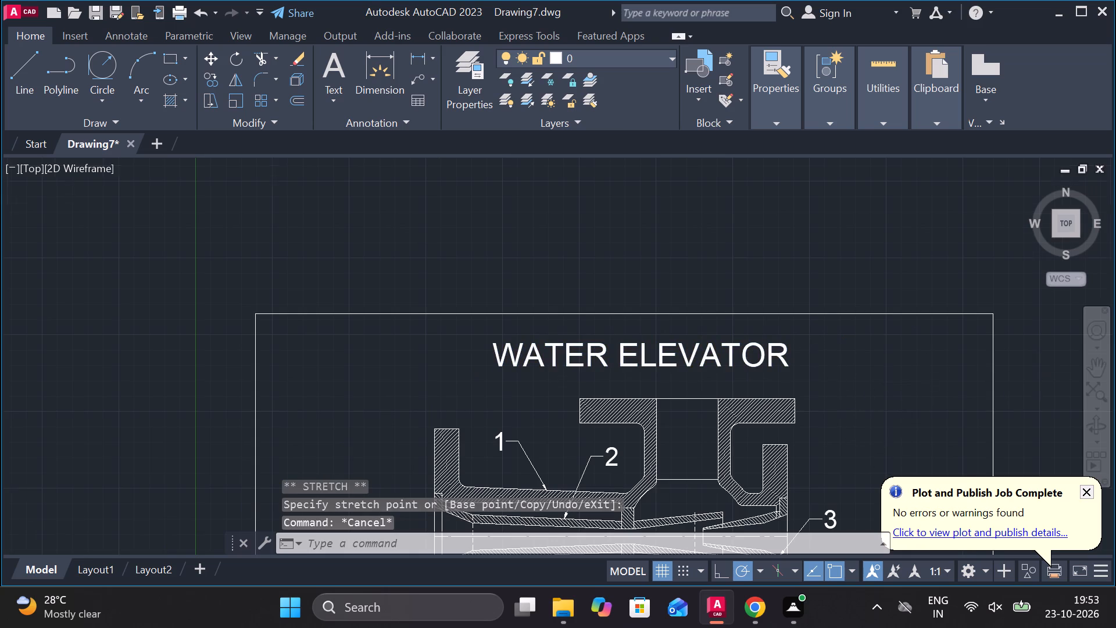
pyautogui.scroll(-1, 845, 396)
pyautogui.moveTo(849, 396); pyautogui.dragTo(757, 267, button='middle')
pyautogui.moveTo(743, 336); pyautogui.dragTo(750, 250, button='middle')
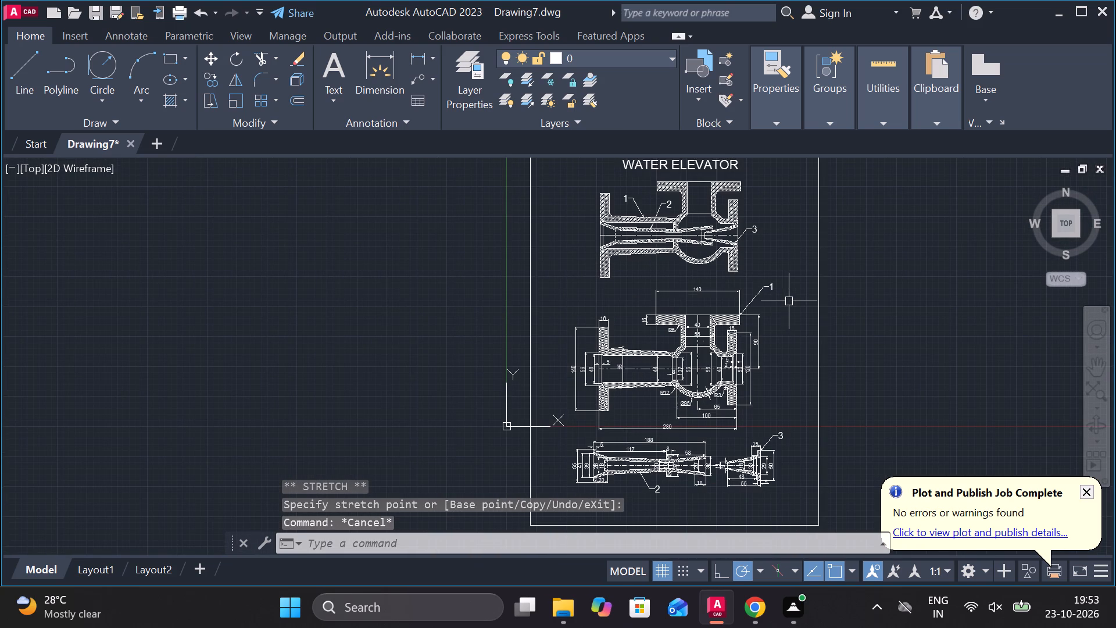
pyautogui.hotkey('ctrl', 's')
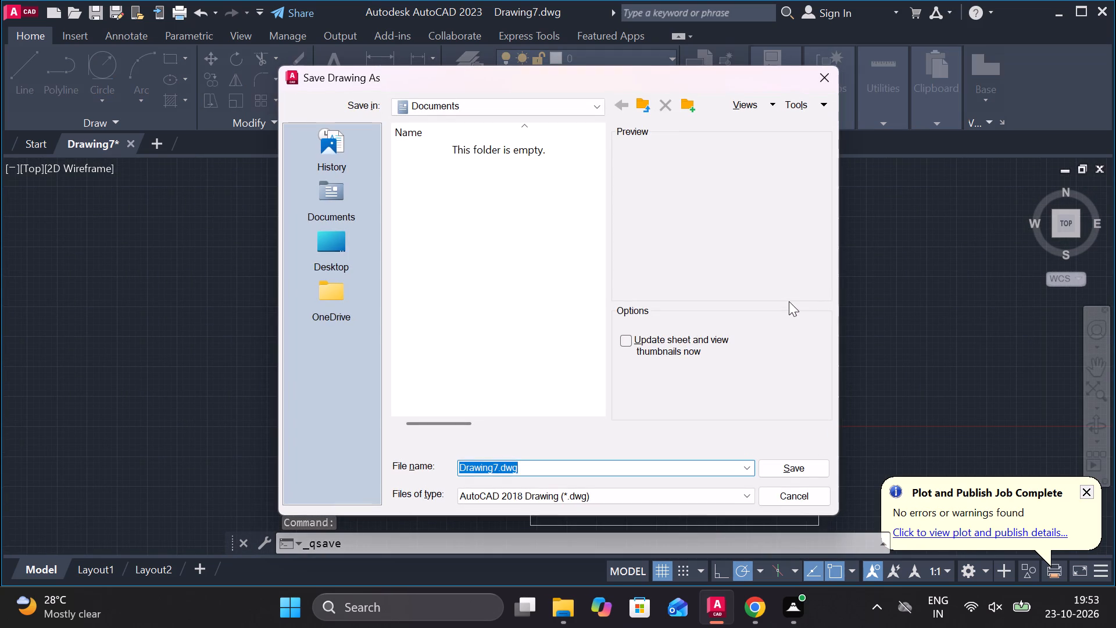
pyautogui.write('WATER ELEVATOR')
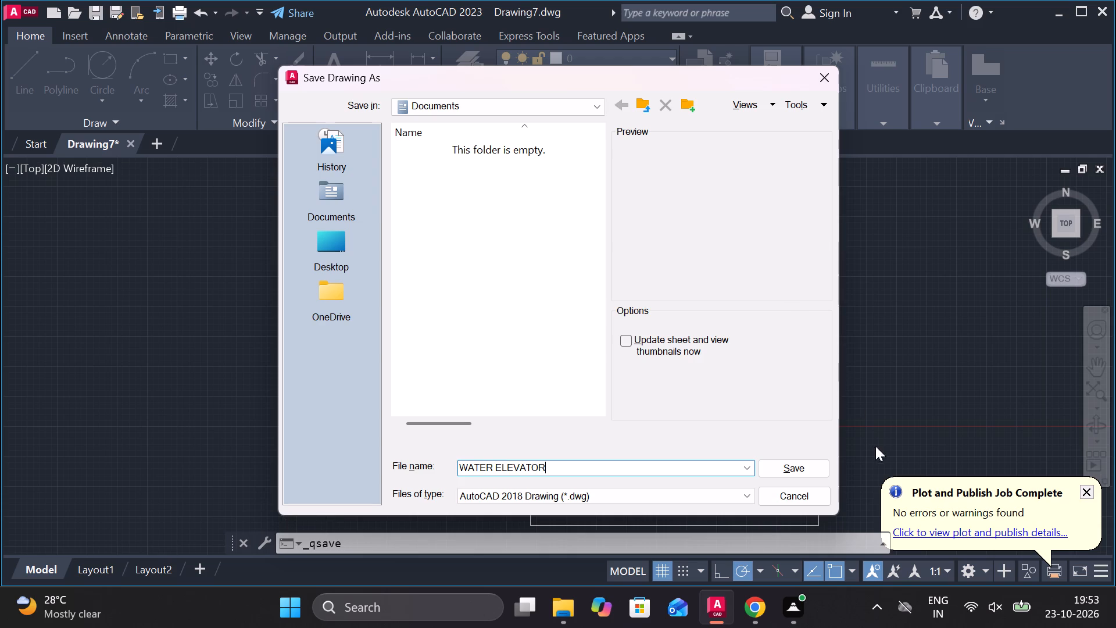
pyautogui.click(795, 466)
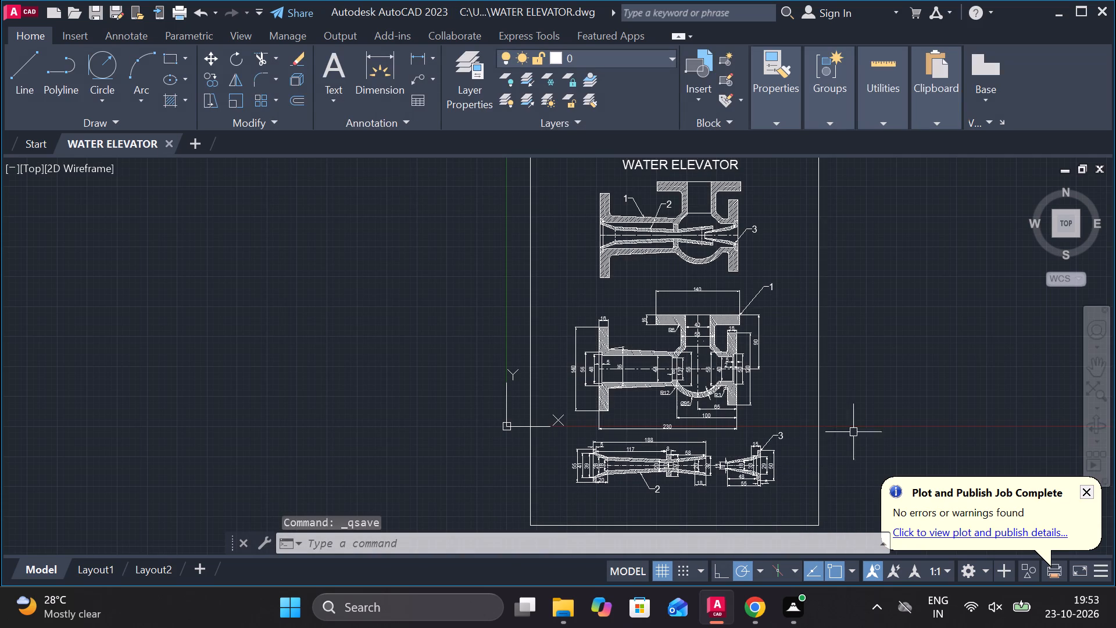
# Save the drawing again with the whole framed sheet in view.
pyautogui.moveTo(847, 388); pyautogui.dragTo(750, 348, button='middle')
pyautogui.scroll(-1, 734, 348)
pyautogui.moveTo(759, 333); pyautogui.dragTo(759, 347, button='middle')
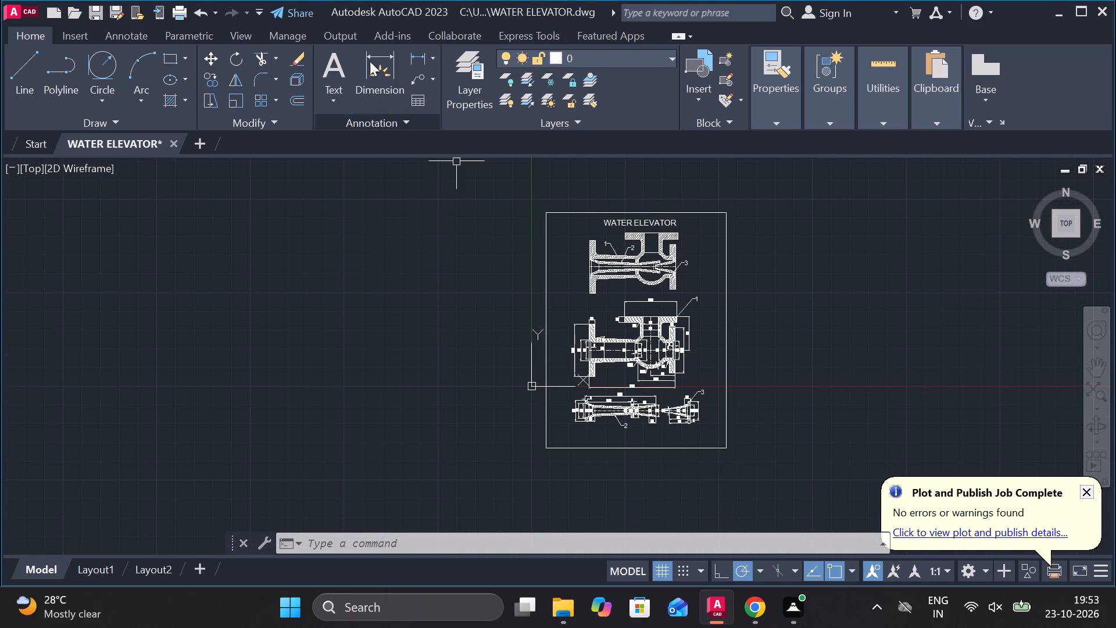
pyautogui.hotkey('ctrl', 's')
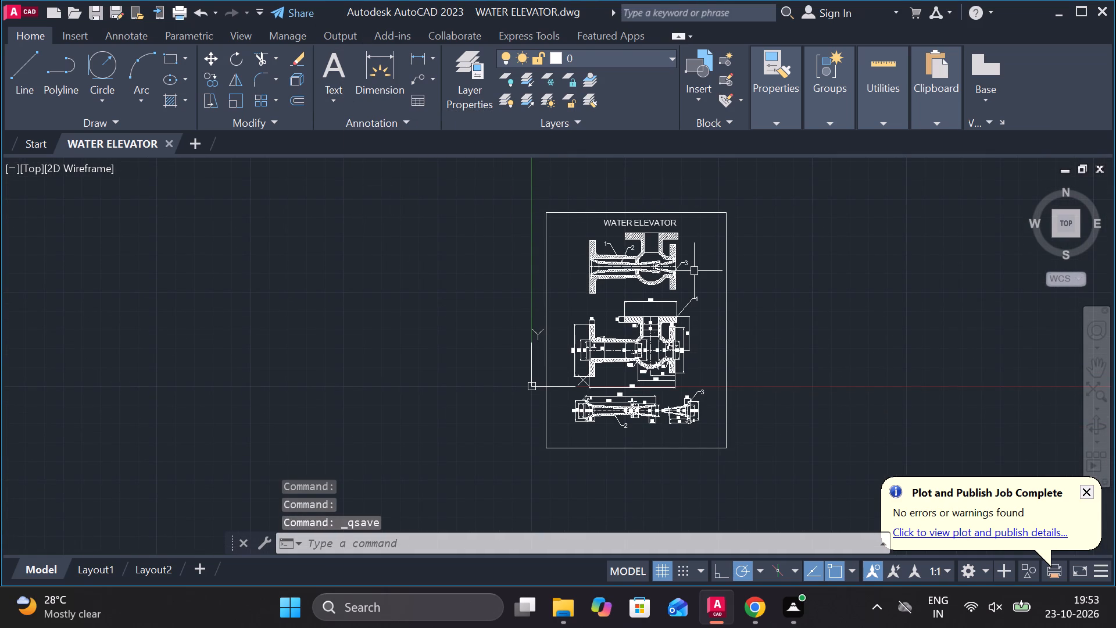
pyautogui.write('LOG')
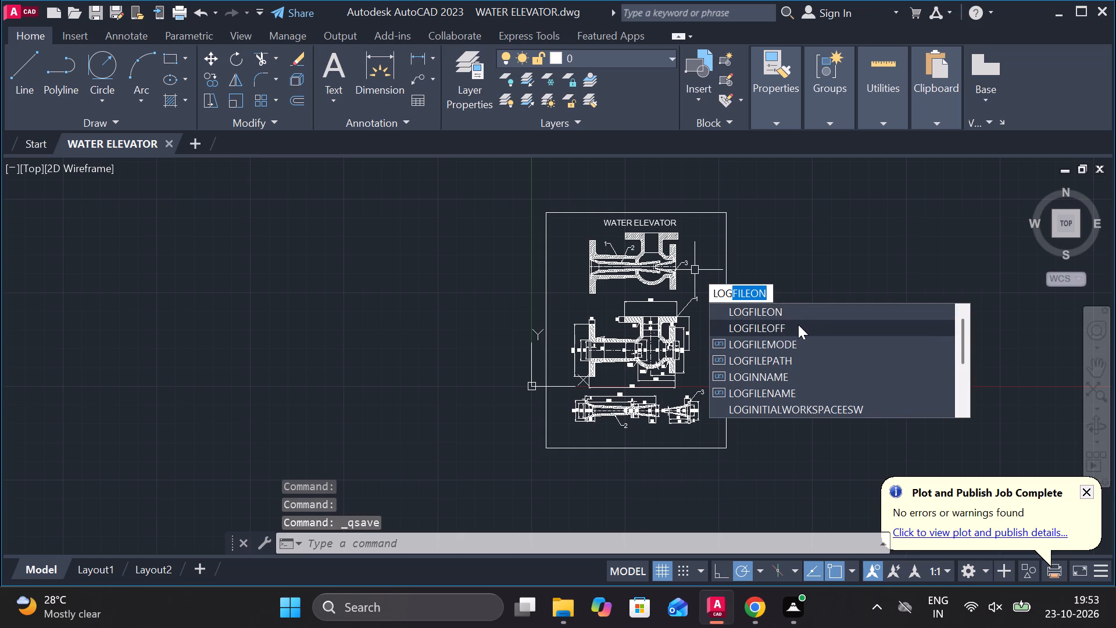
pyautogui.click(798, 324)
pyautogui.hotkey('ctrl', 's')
# Set up a plot with the DWG To PDF.pc3 plotter, landscape orientation and a window plot area just outside the rectangular frame.
pyautogui.write('PLOT')
pyautogui.click(843, 362)
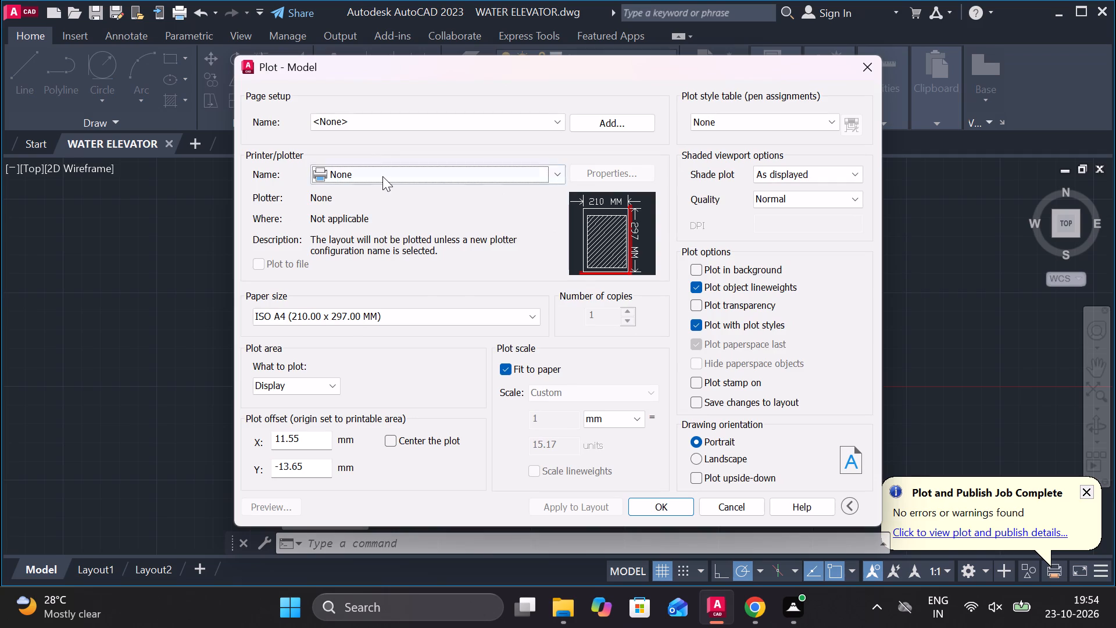
pyautogui.click(382, 176)
pyautogui.click(355, 351)
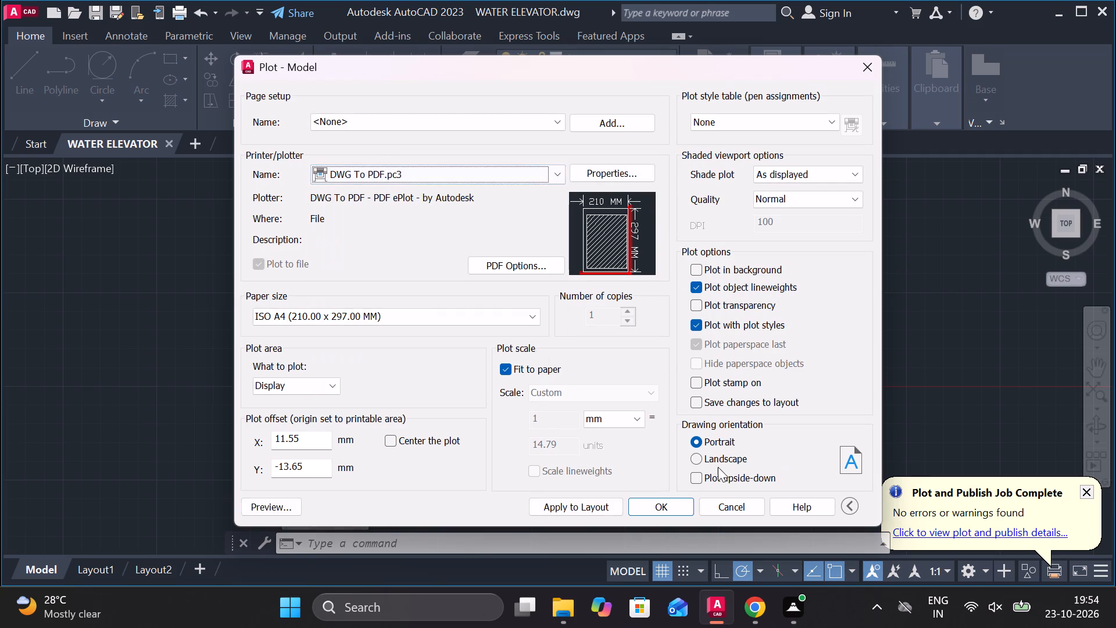
pyautogui.click(700, 461)
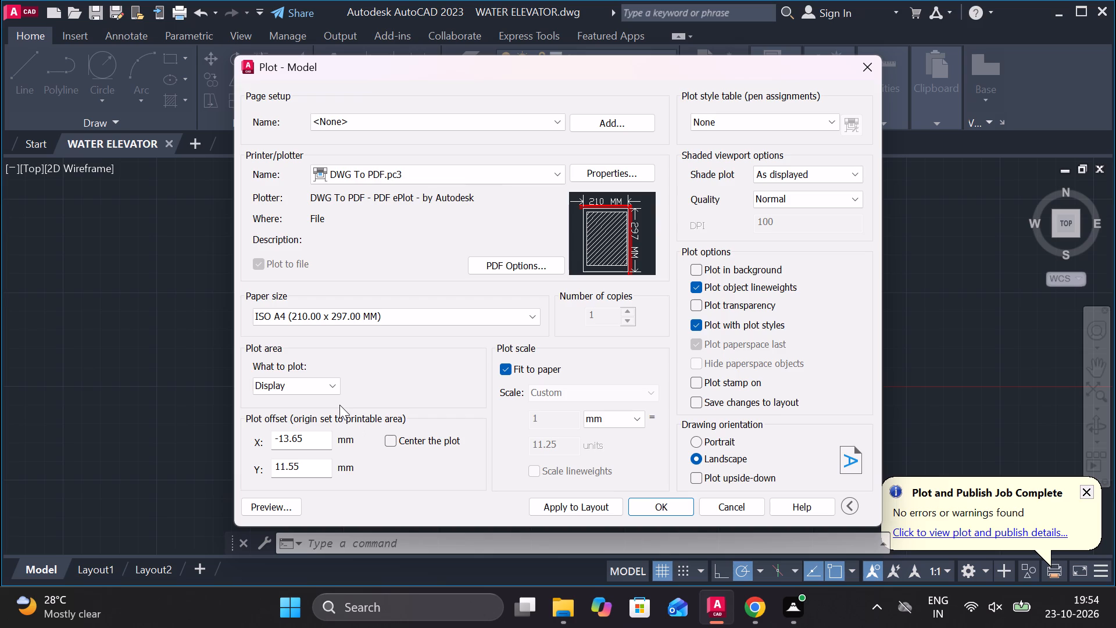
pyautogui.click(300, 384)
pyautogui.click(298, 431)
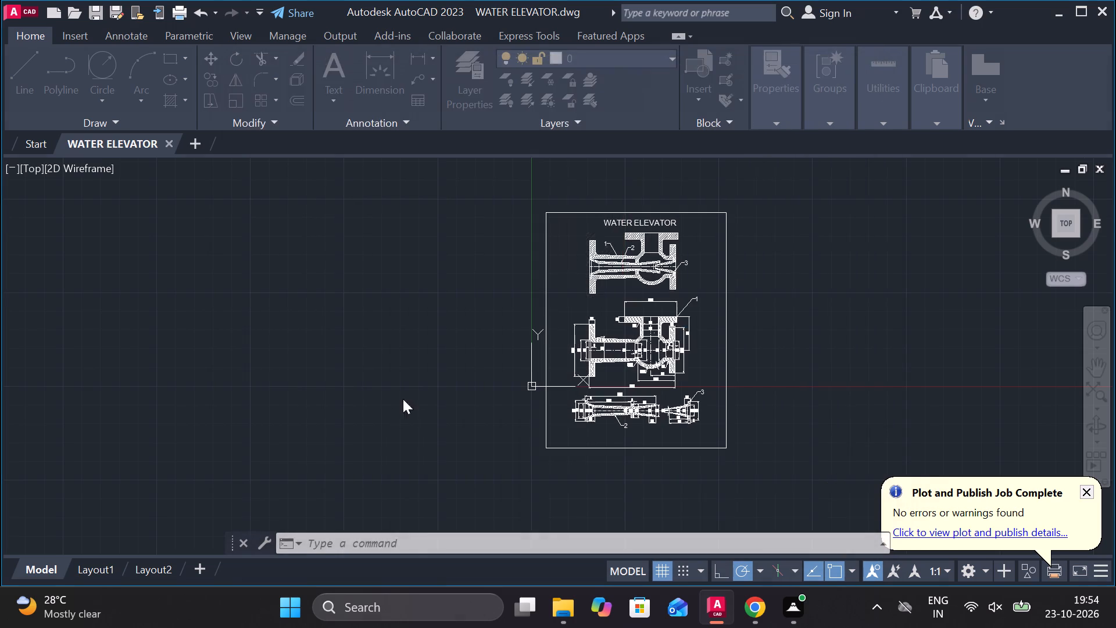
pyautogui.click(523, 194)
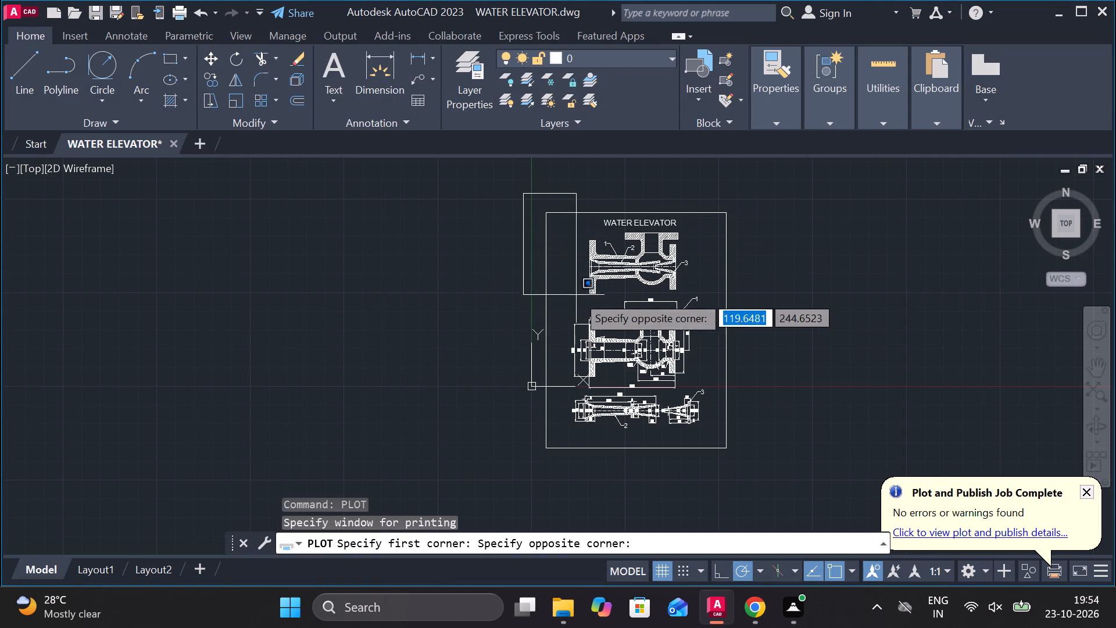
pyautogui.click(744, 461)
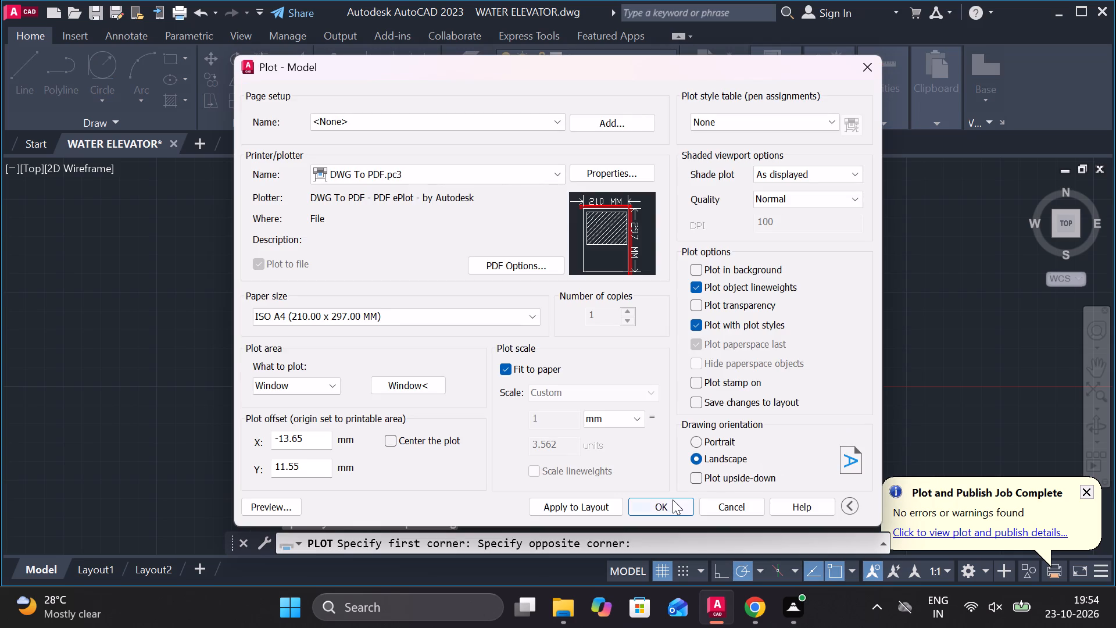
# Plot the drawing to WATER ELEVATOR-Model.pdf in Documents.
pyautogui.click(670, 505)
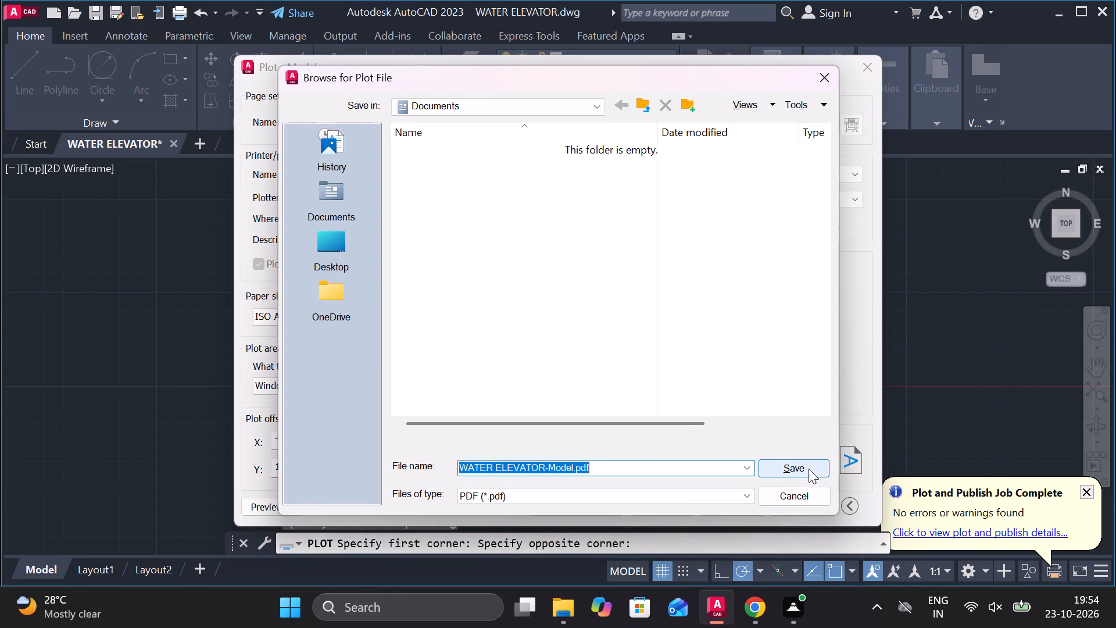
pyautogui.click(809, 469)
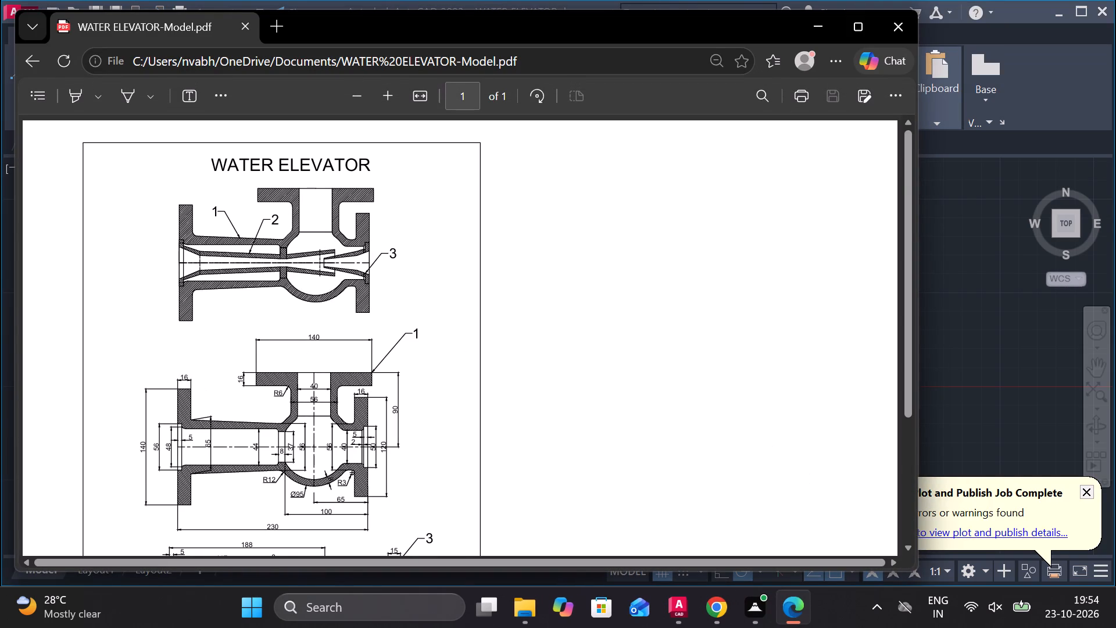
# Examine the assembly and dimensioned part views in the plotted PDF in Microsoft Edge.
pyautogui.scroll(-1, 309, 344)
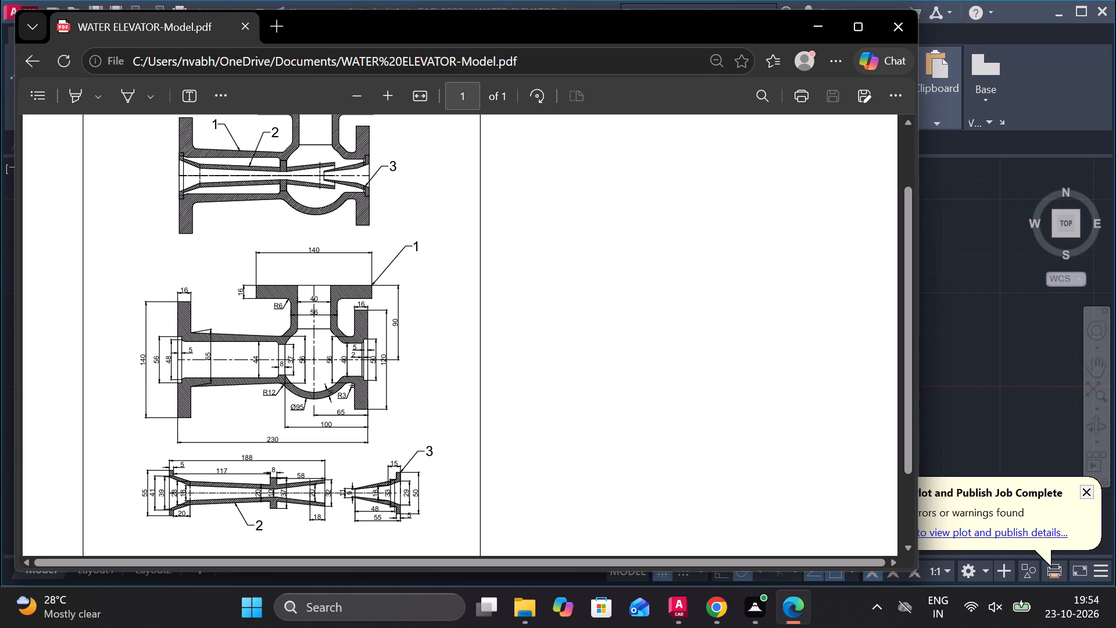
pyautogui.scroll(1, 372, 423)
pyautogui.scroll(-3, 372, 423)
pyautogui.scroll(2, 379, 423)
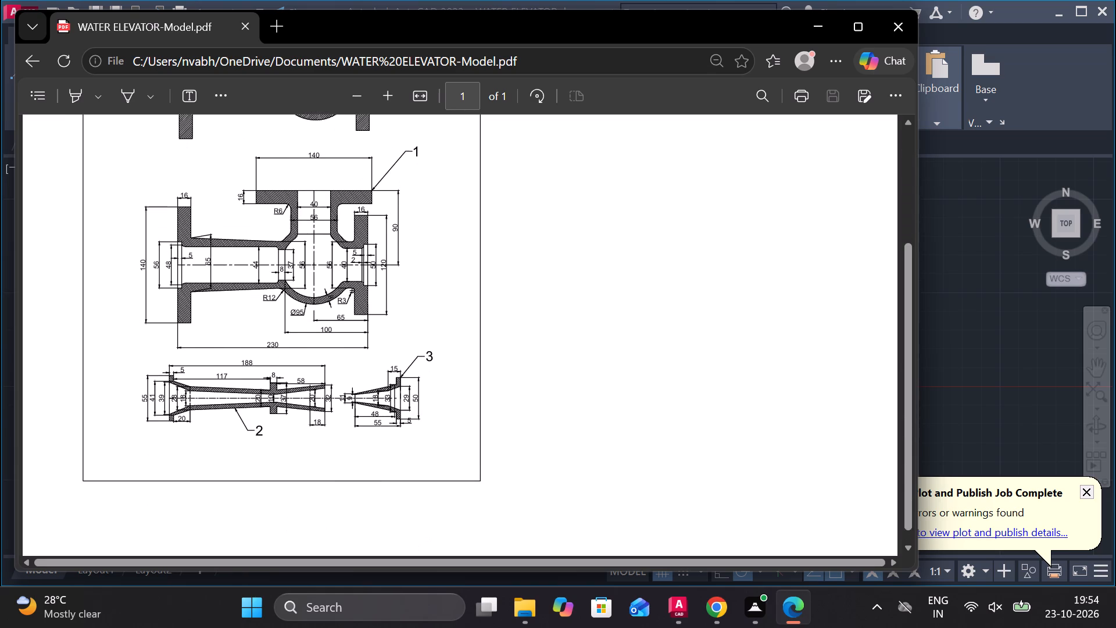